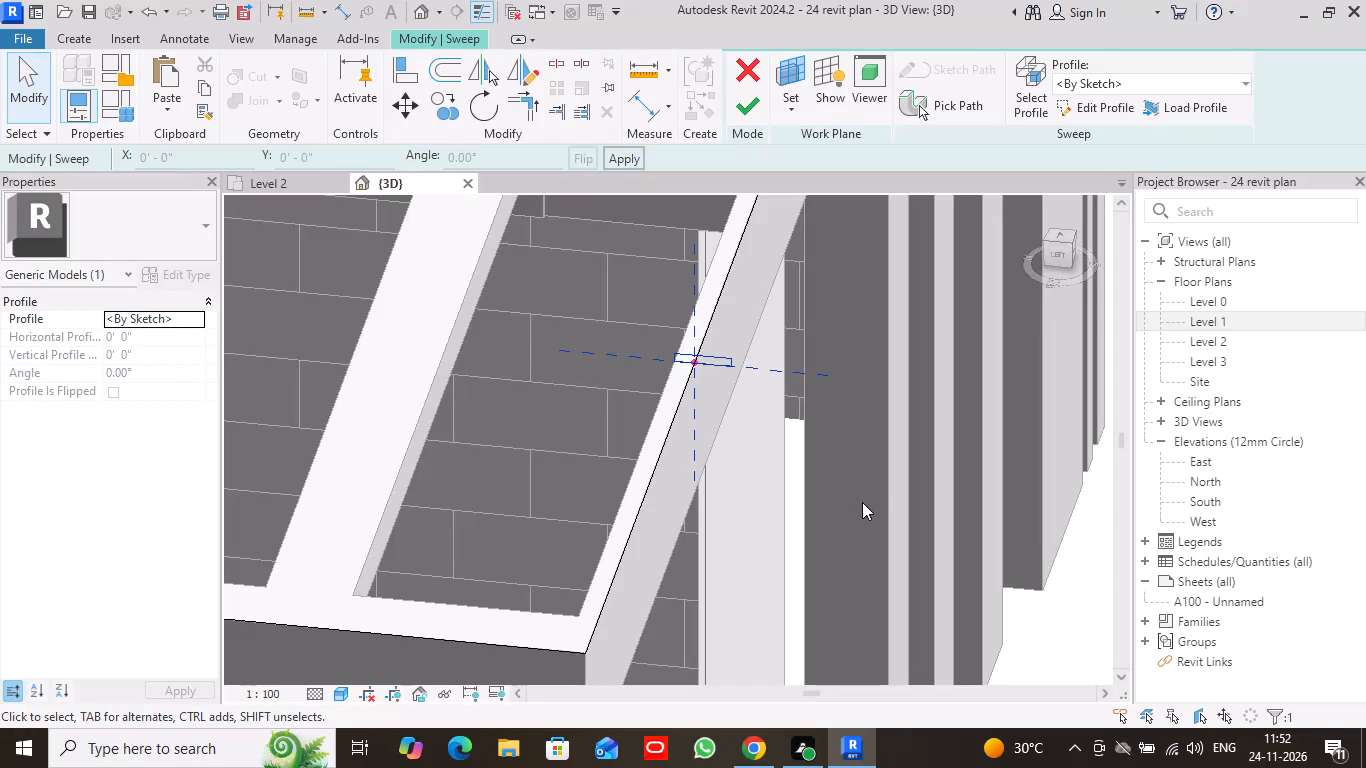
Open the sweep's rectangular profile for editing and move its outer short edge inward, making the profile 0' - 5 3/4" long.
left_click(1055, 249)
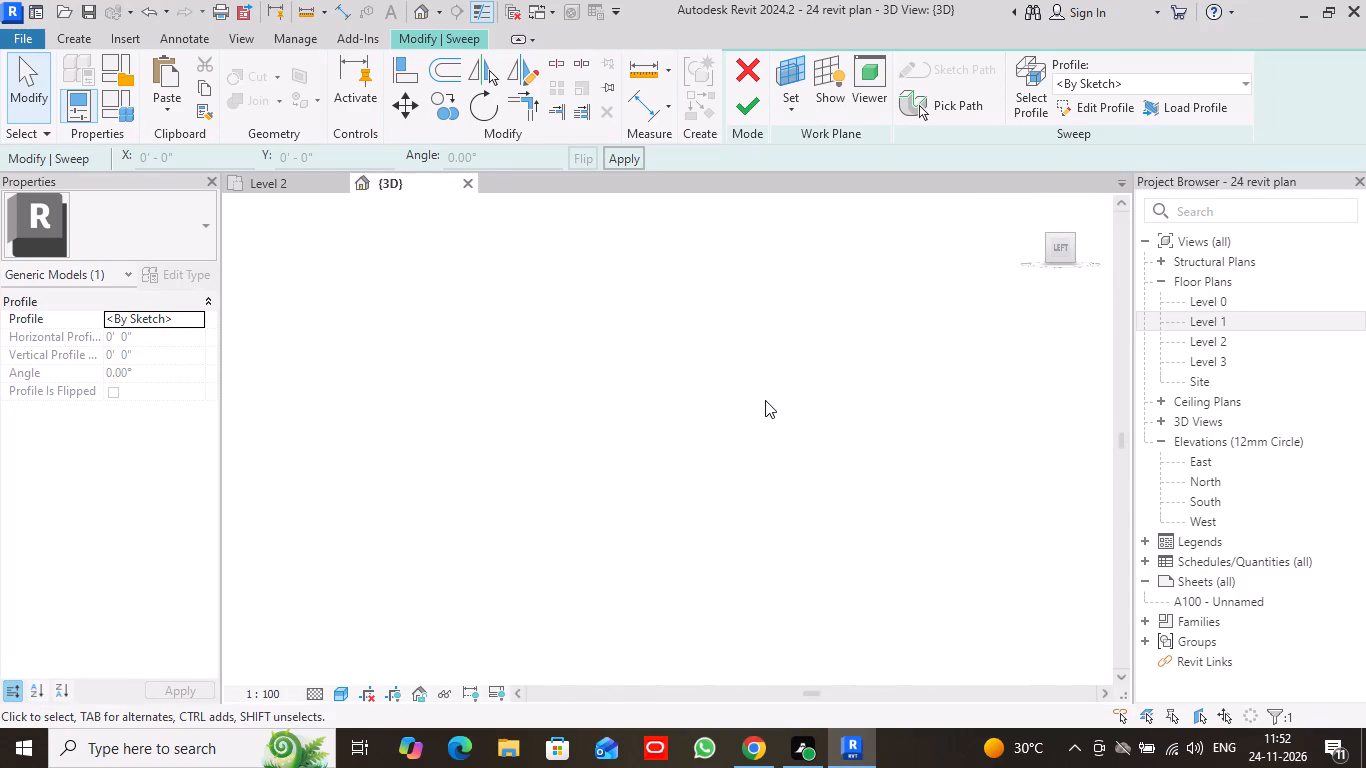
scroll(719, 448, "up", 7)
scroll(719, 448, "down", 1)
scroll(719, 448, "up", 7)
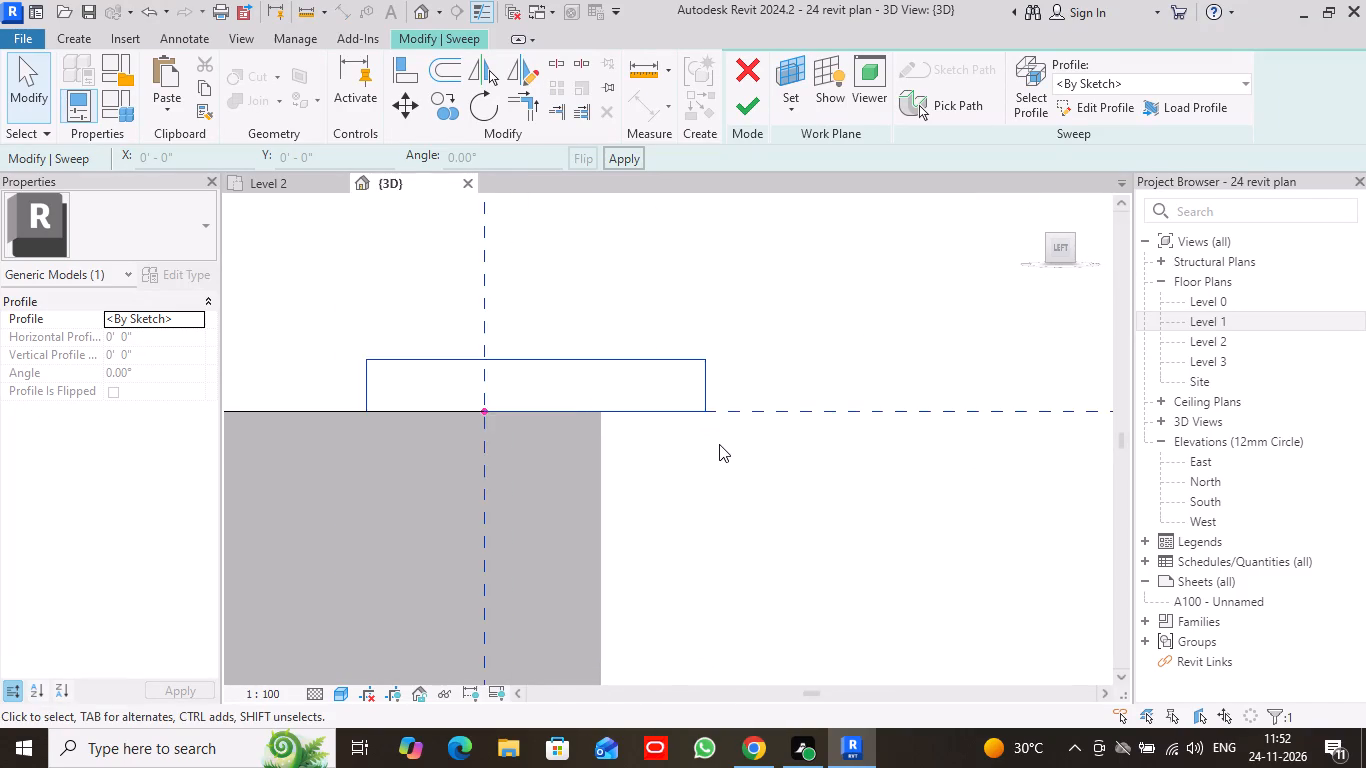
middle_click_drag(719, 443, 884, 515)
scroll(889, 512, "up", 1)
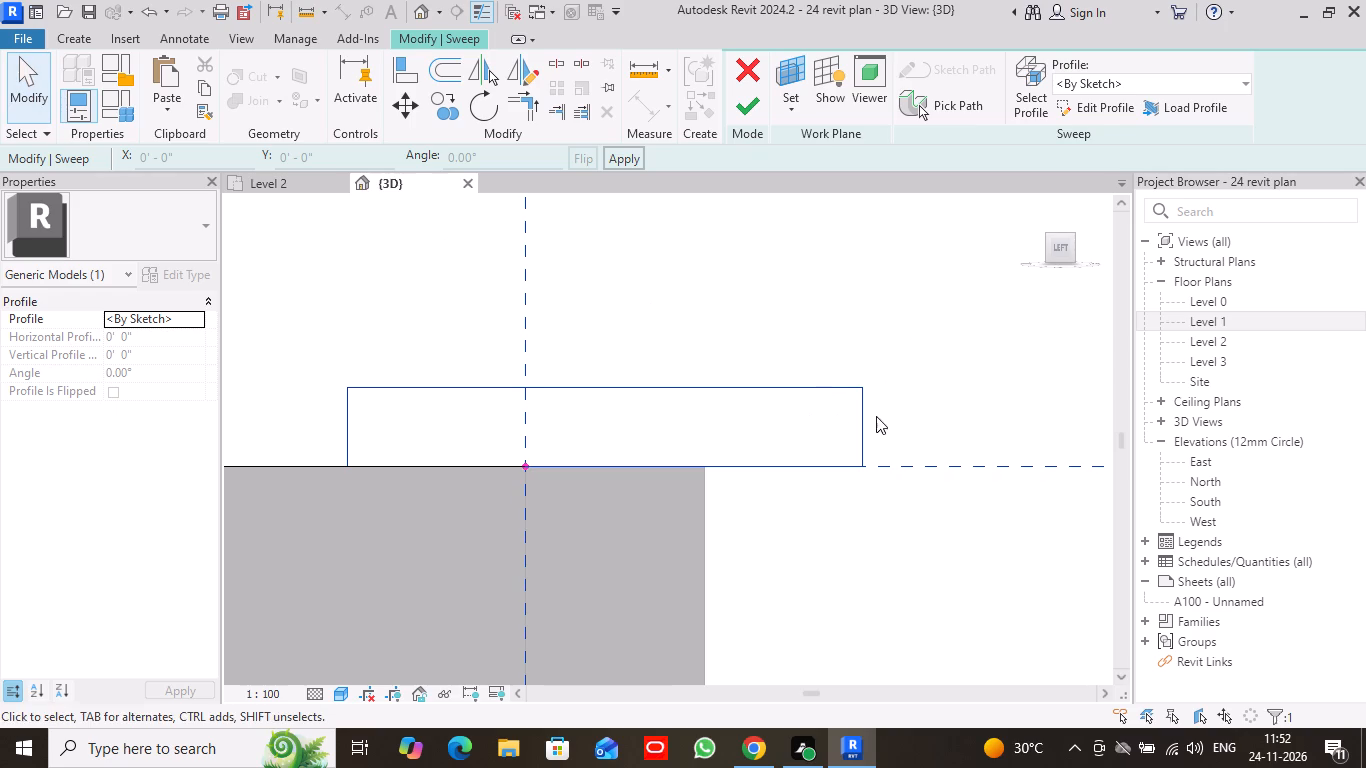
double_click(863, 422)
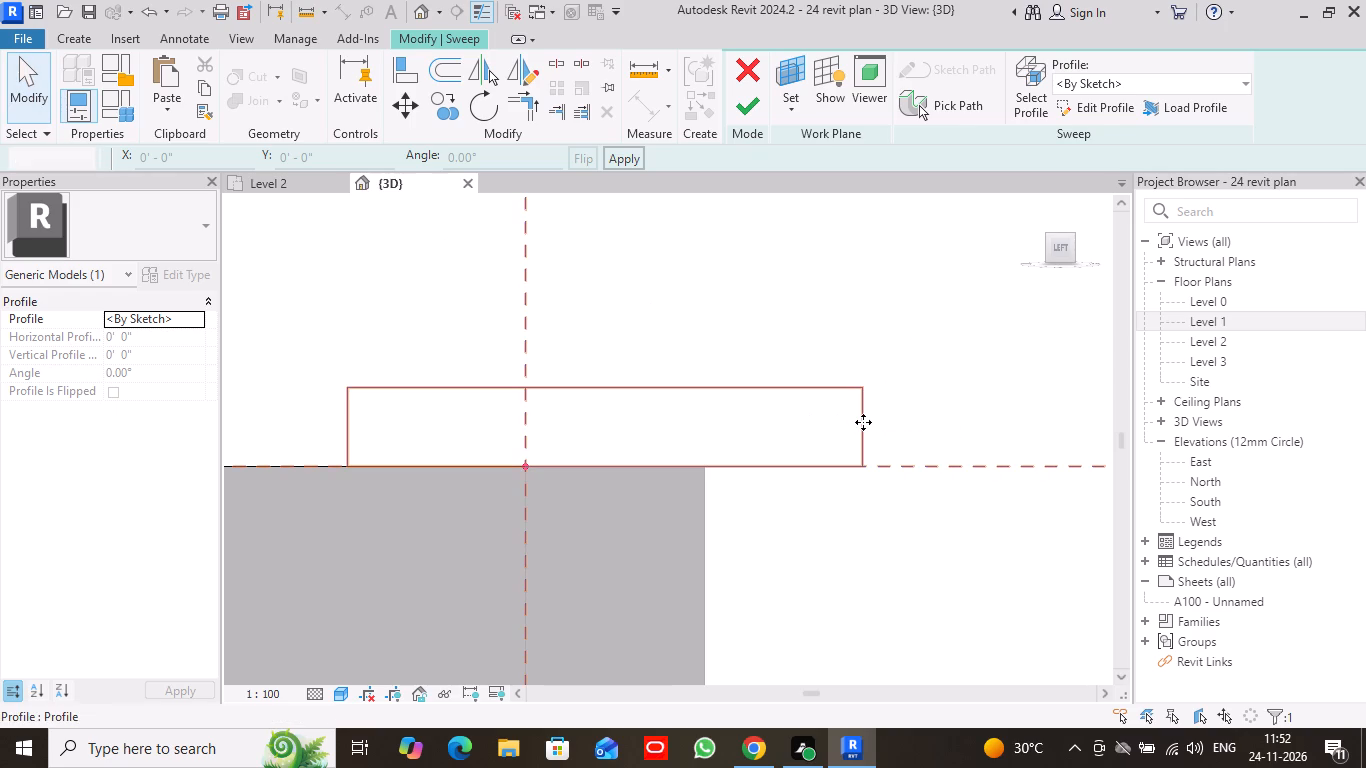
double_click(861, 426)
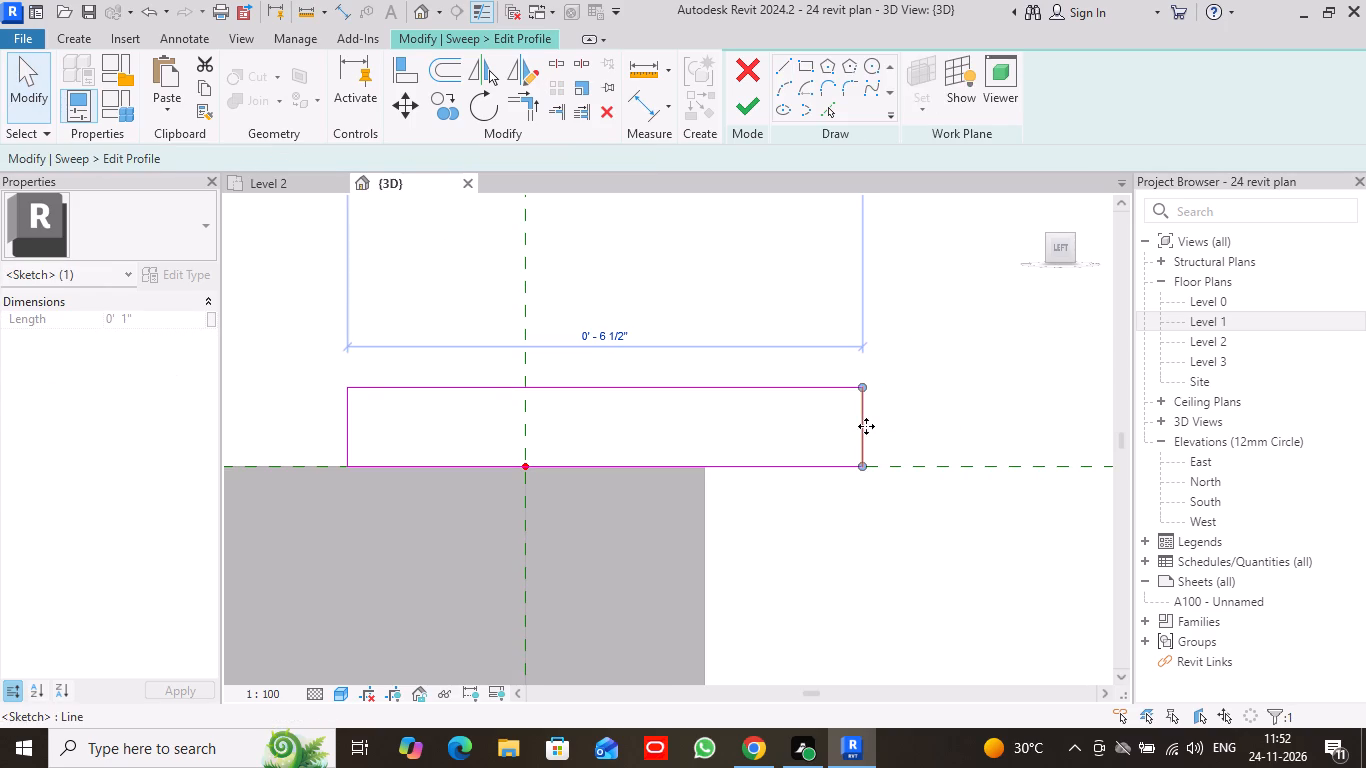
left_click_drag(863, 426, 847, 425)
left_click_drag(847, 425, 801, 429)
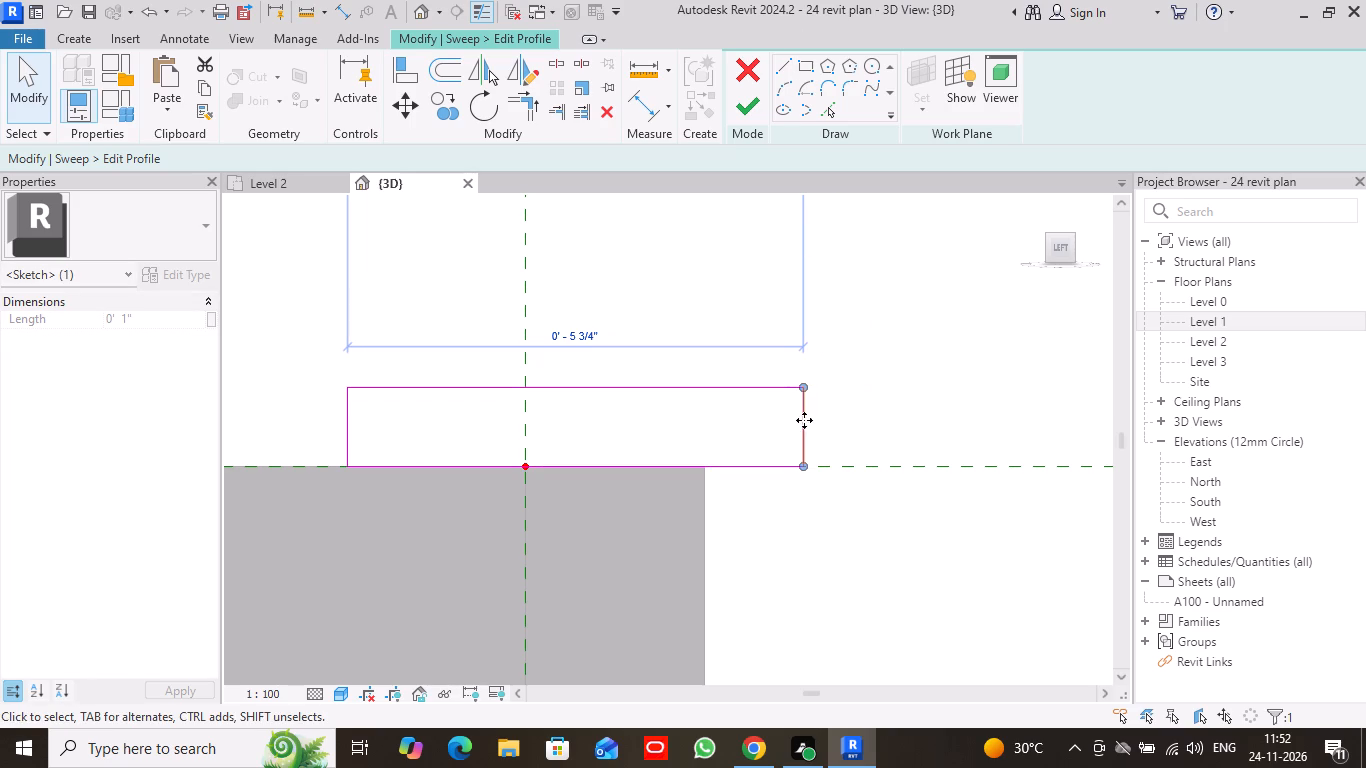
left_click(26, 86)
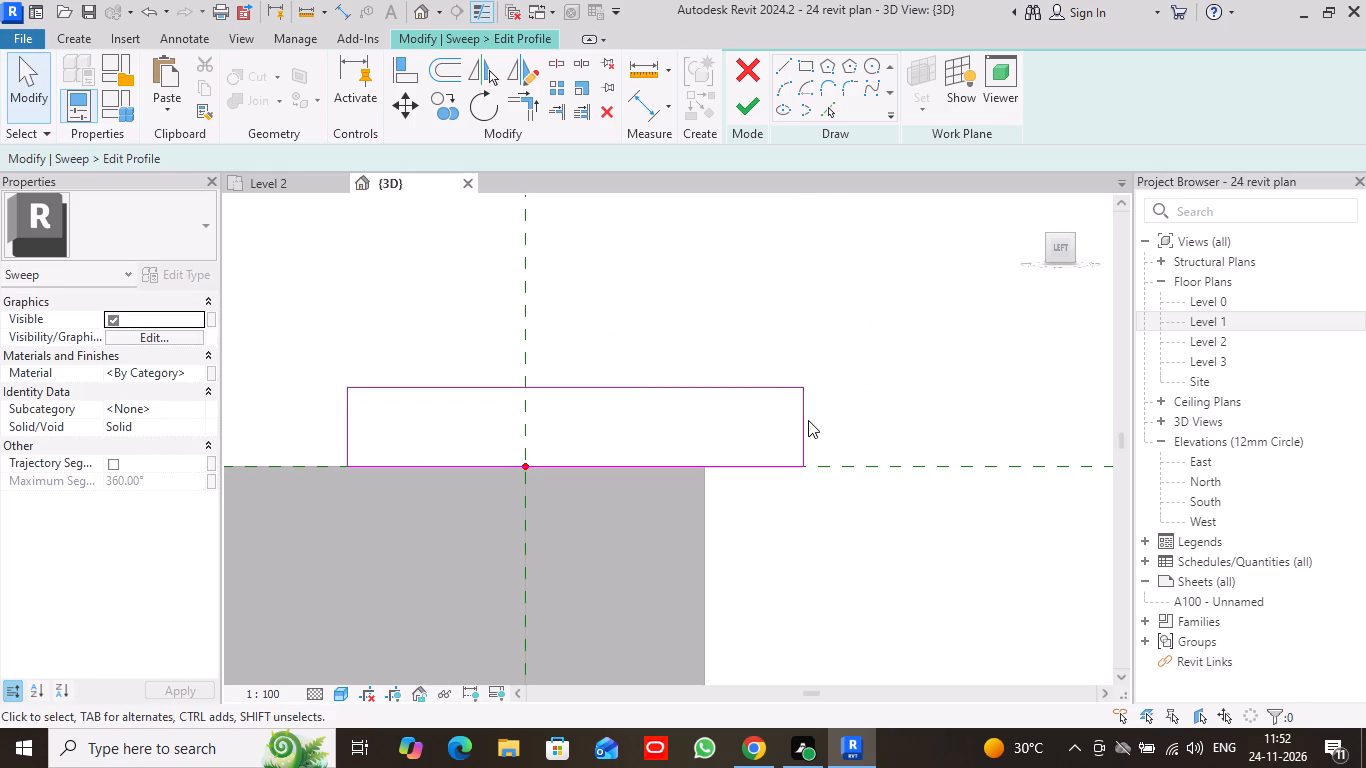
Replace the profile's outer short edge with a tangent end arc of about 1/2" radius joining both long edges.
right_click(800, 420)
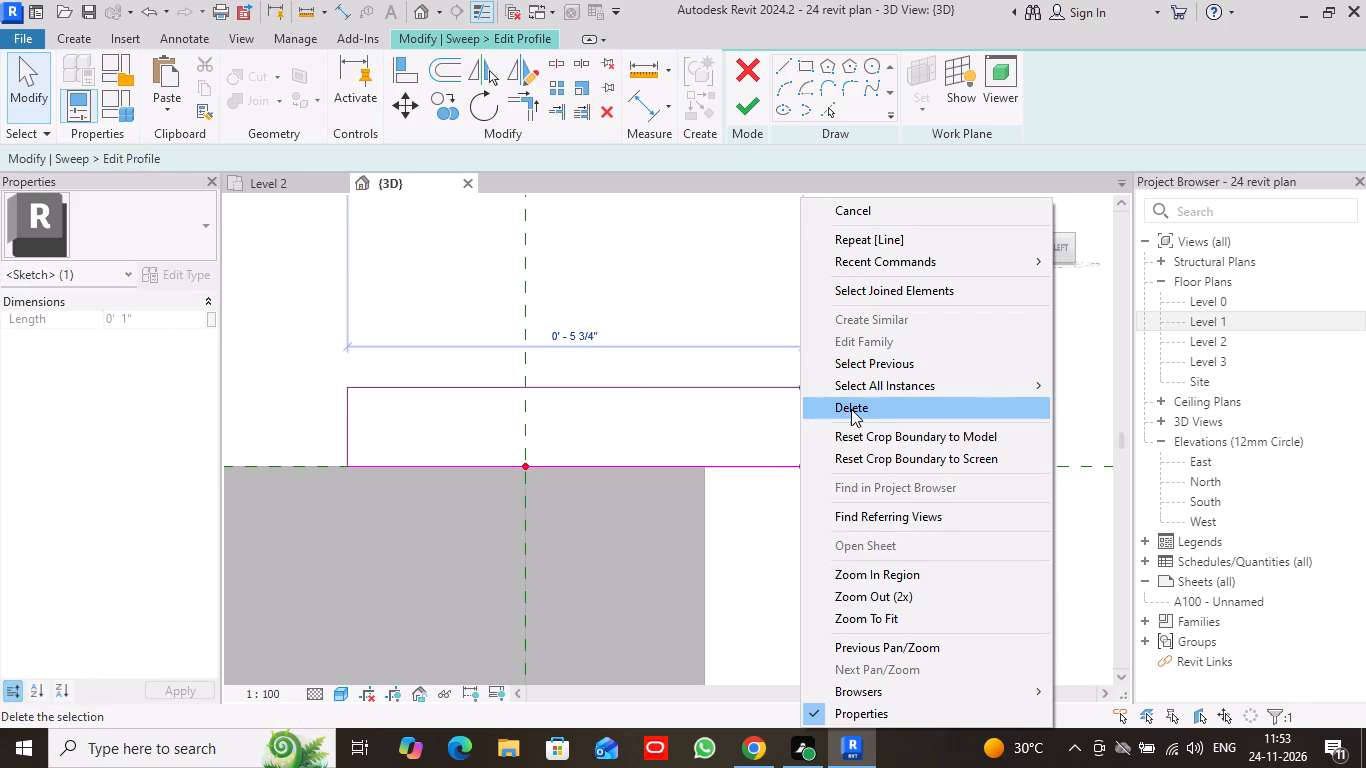
left_click(851, 409)
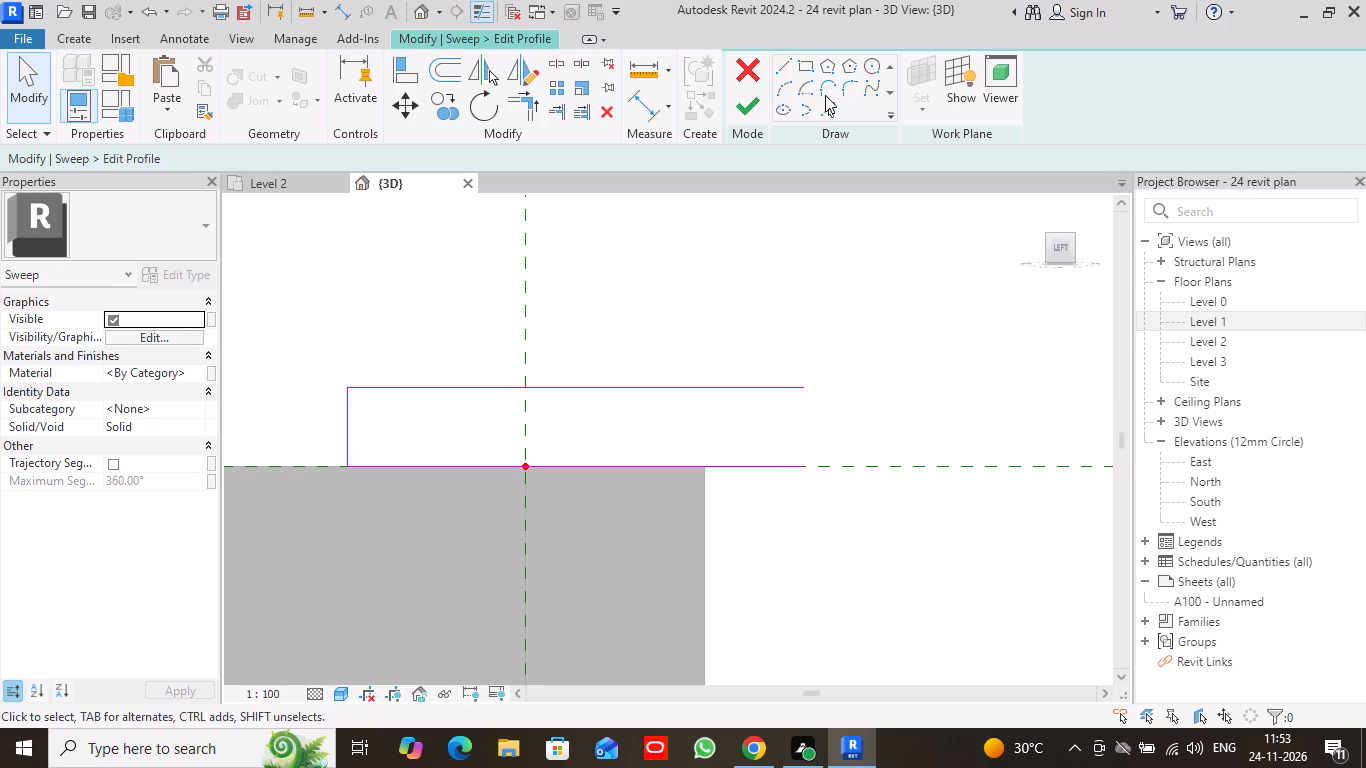
left_click(825, 89)
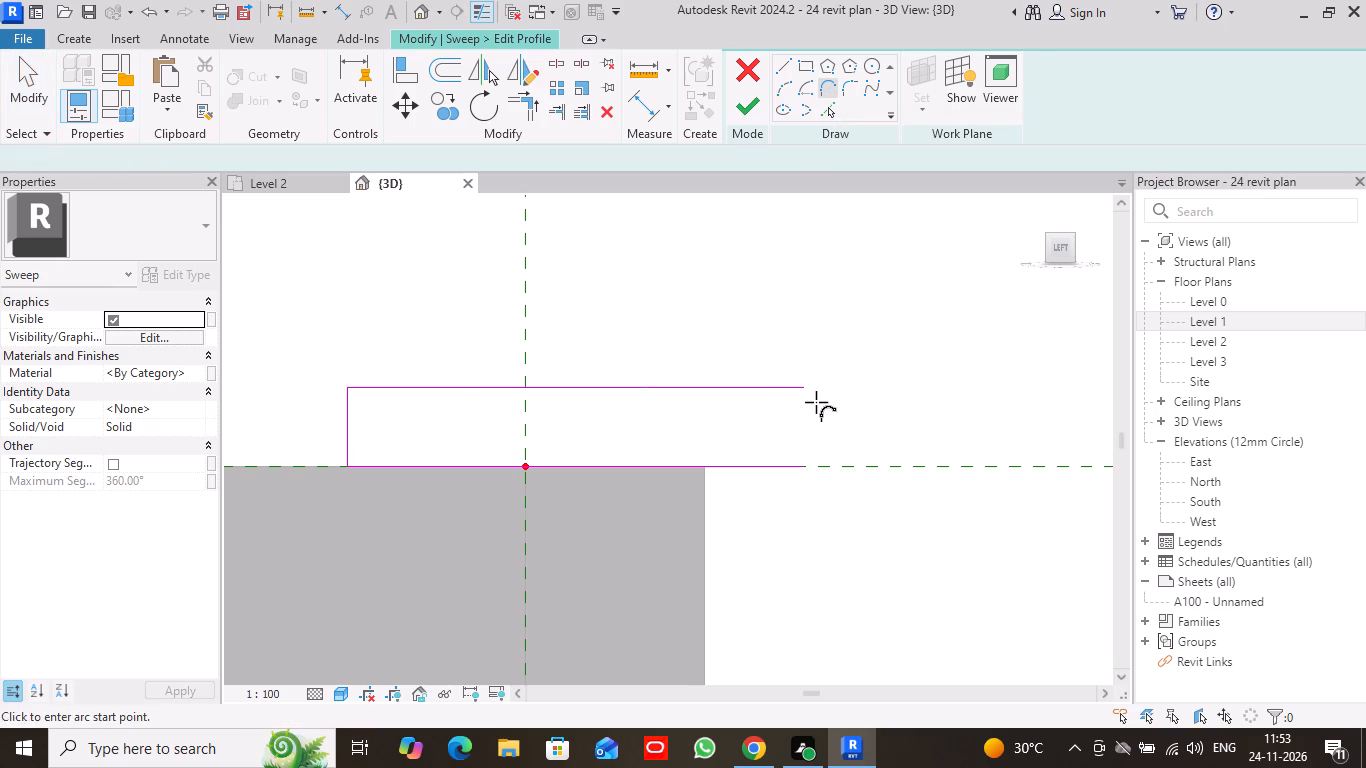
left_click(804, 387)
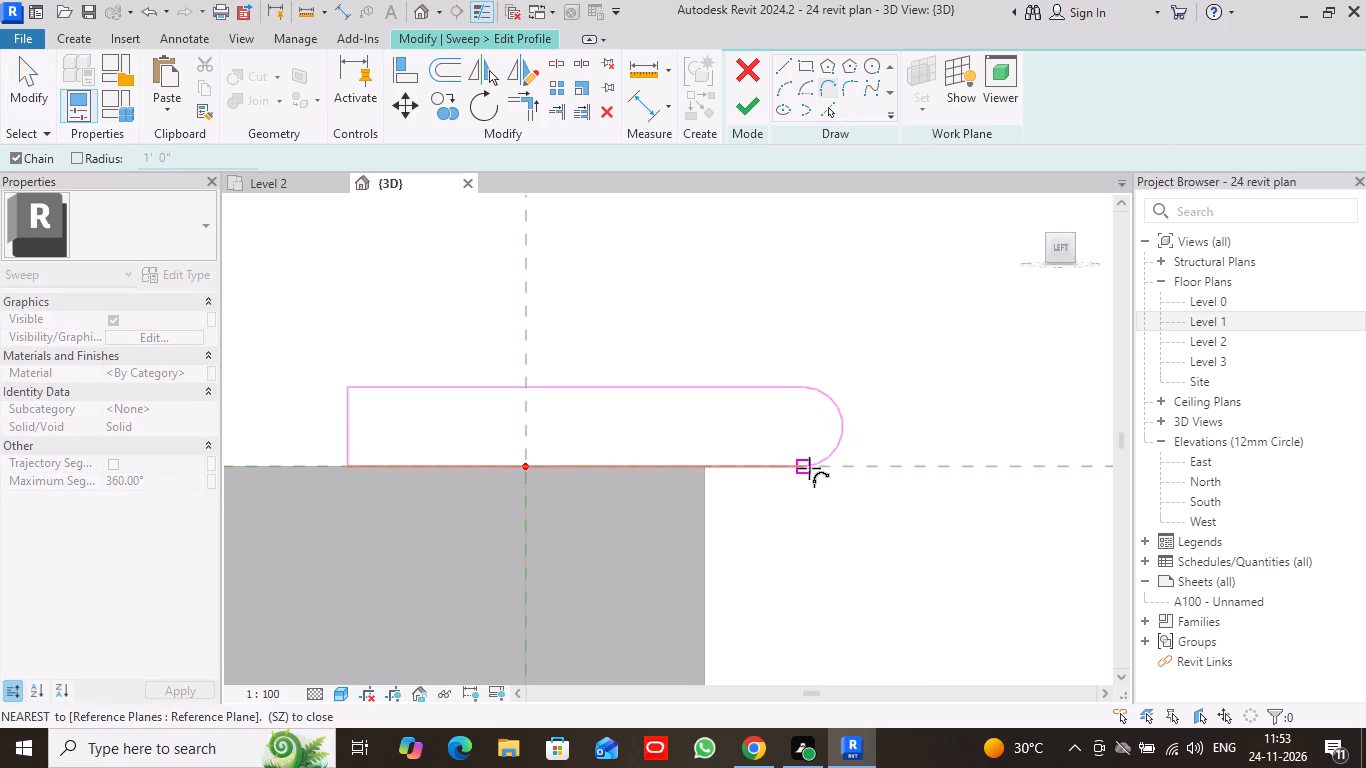
left_click(807, 468)
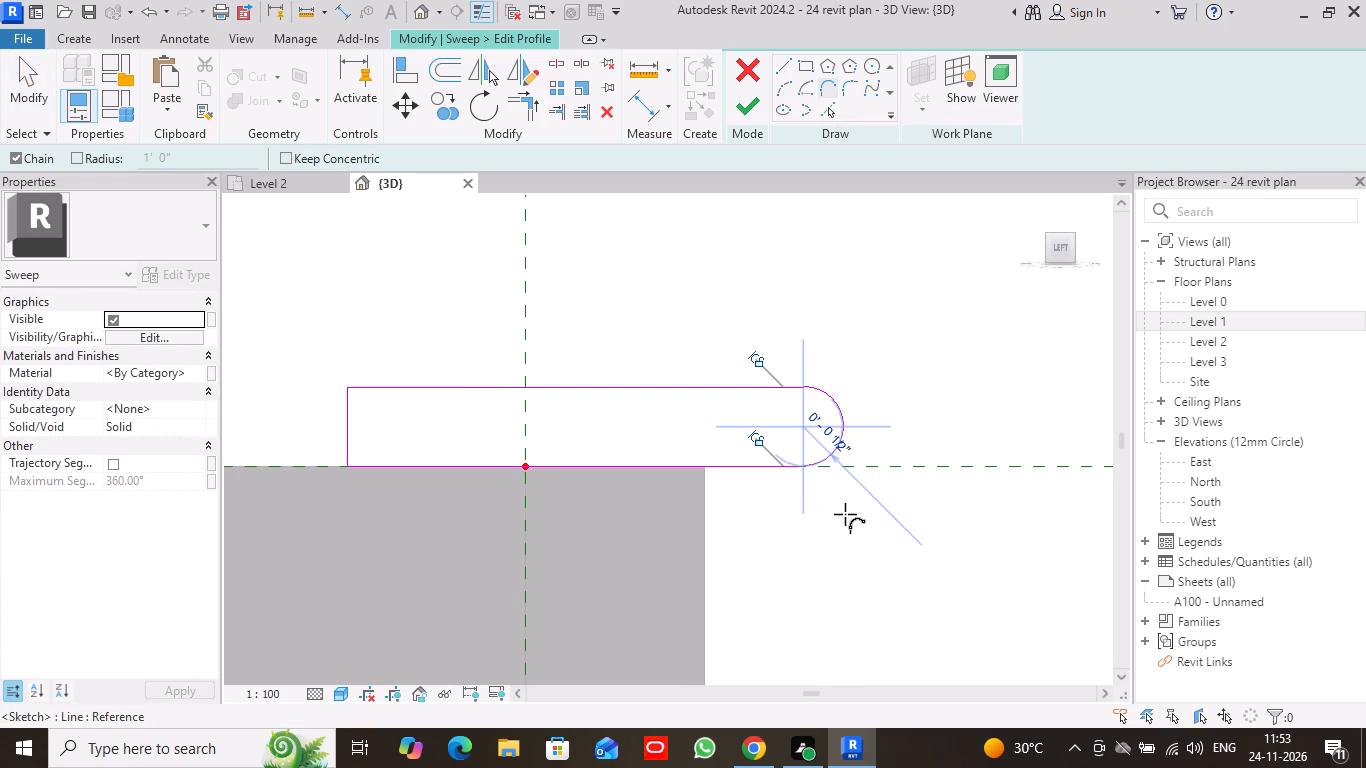
key("Escape")
Examine the rounded end of the profile where the arc meets the straight lines.
scroll(912, 402, "down", 3)
scroll(893, 411, "up", 2)
scroll(893, 411, "down", 1)
scroll(893, 411, "up", 4)
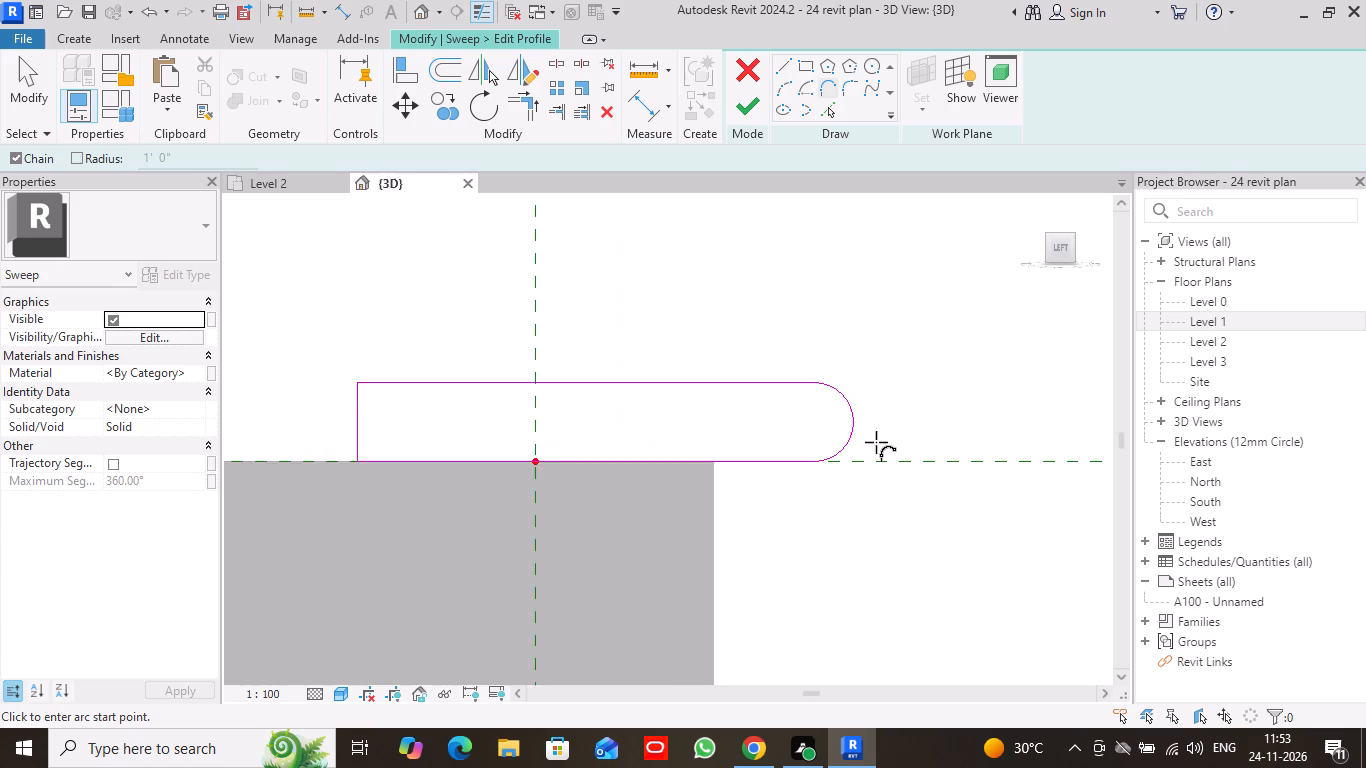
scroll(876, 442, "up", 1)
scroll(876, 442, "down", 1)
scroll(876, 437, "up", 3)
scroll(910, 414, "down", 1)
scroll(910, 414, "up", 2)
scroll(745, 352, "up", 4)
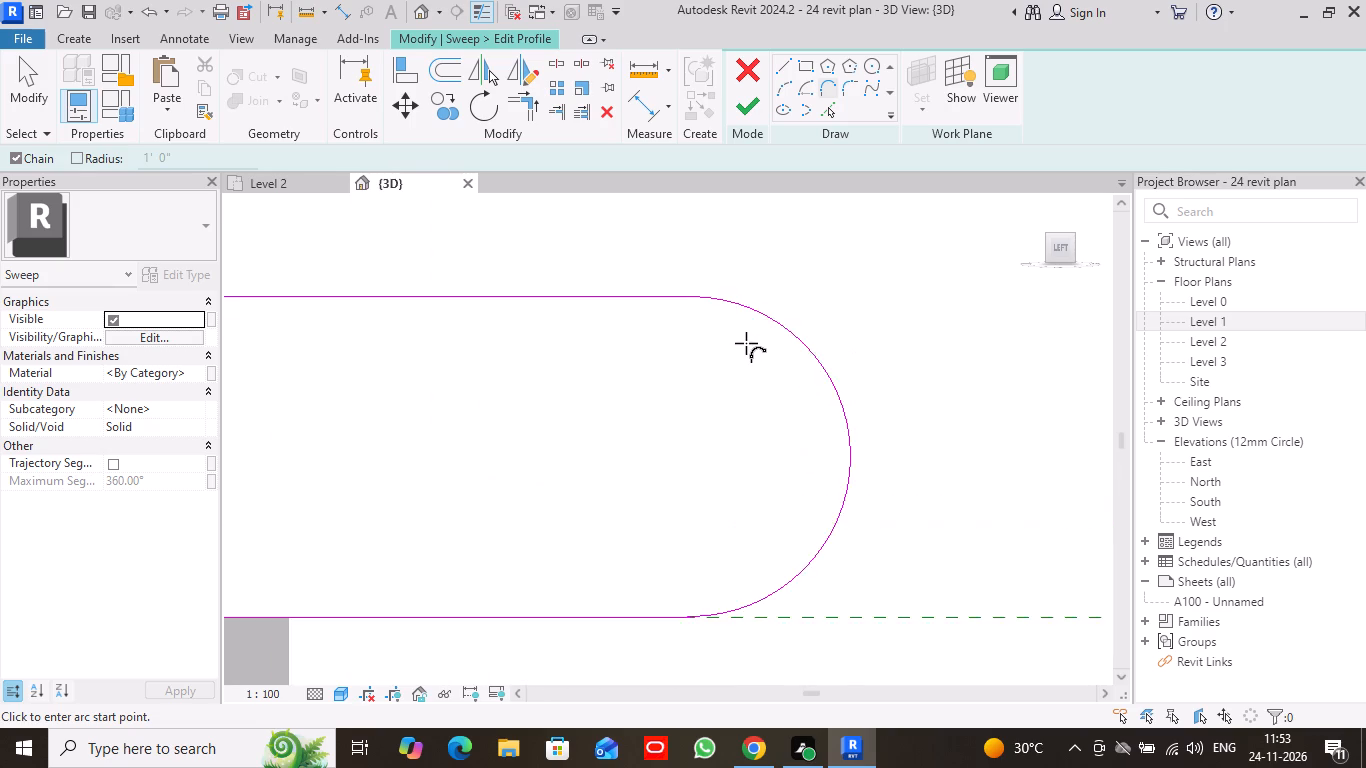
scroll(746, 343, "up", 3)
scroll(745, 339, "down", 1)
scroll(745, 336, "up", 1)
scroll(745, 333, "down", 6)
scroll(842, 388, "up", 1)
scroll(847, 390, "down", 9)
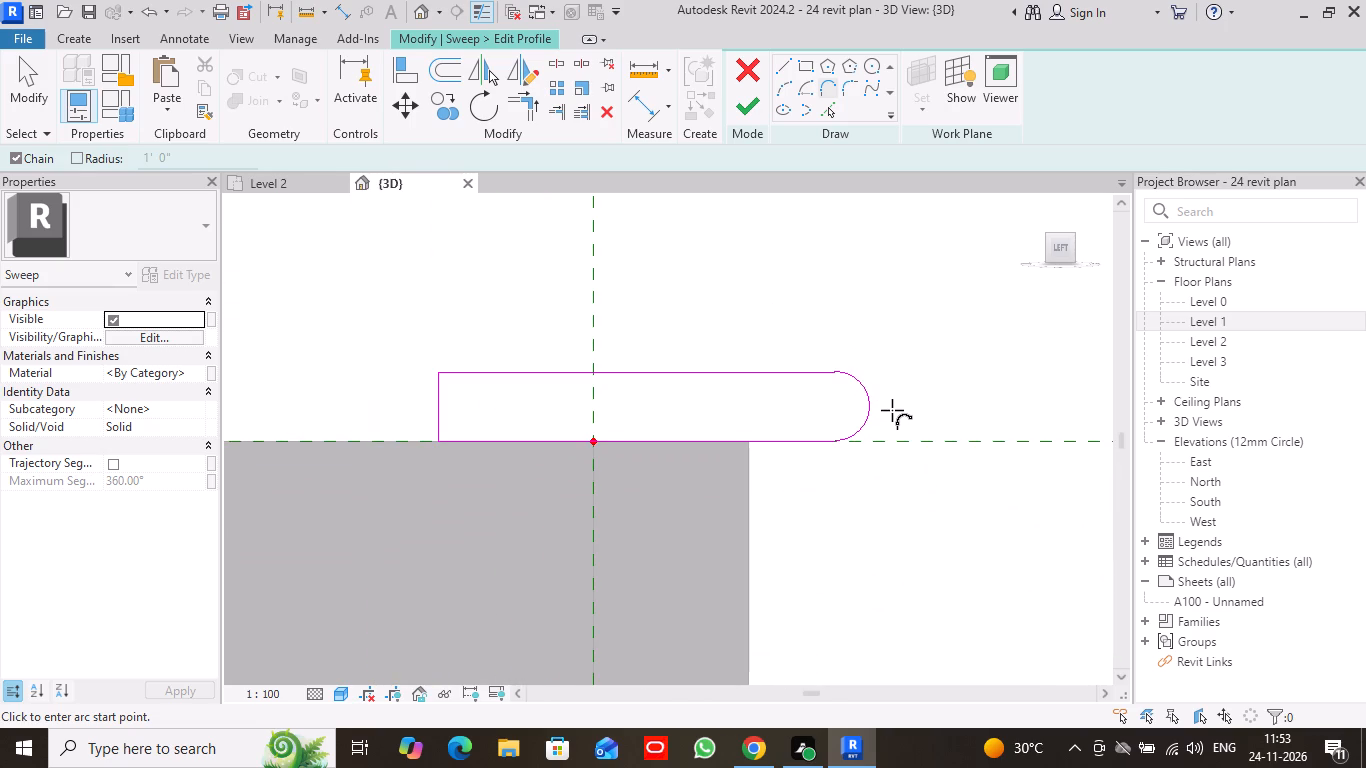
Finish the edited profile and complete the sweep along the pergola's top edge.
left_click(748, 101)
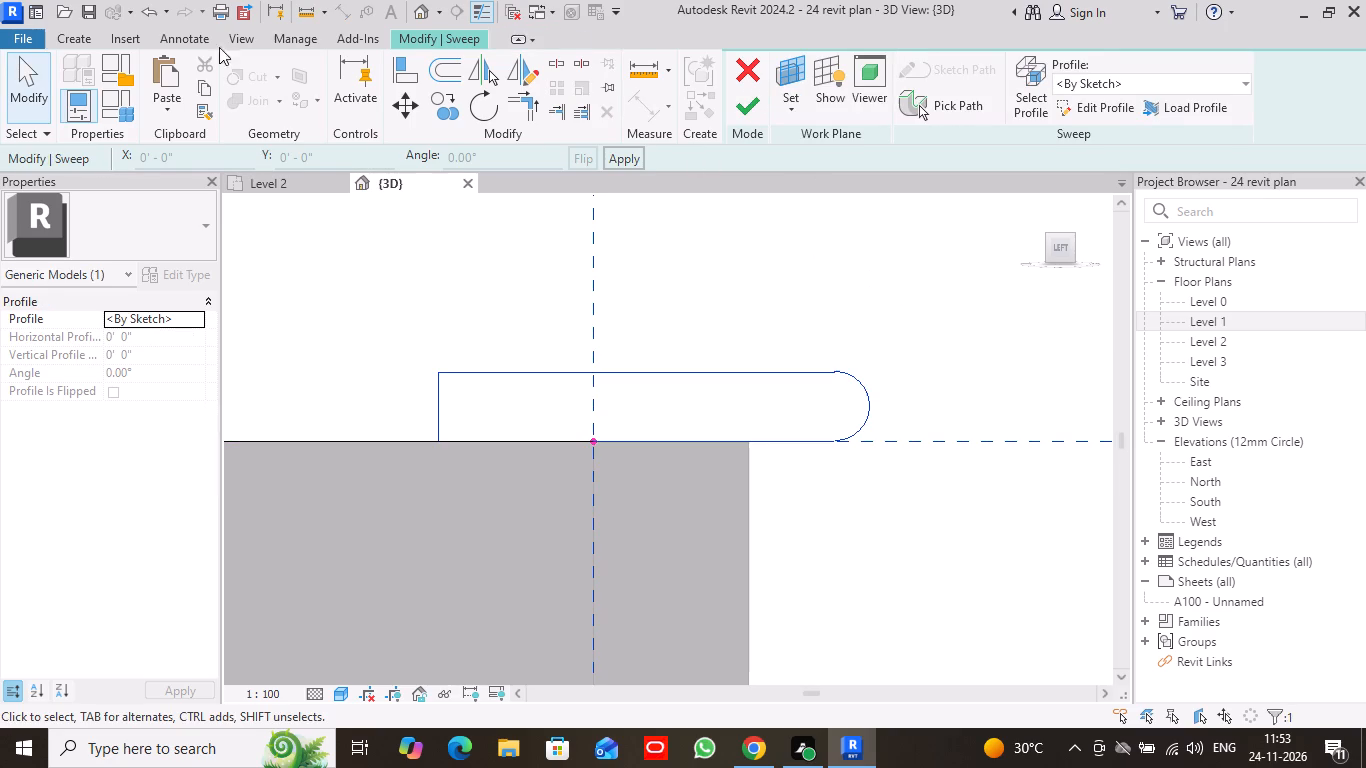
left_click(744, 111)
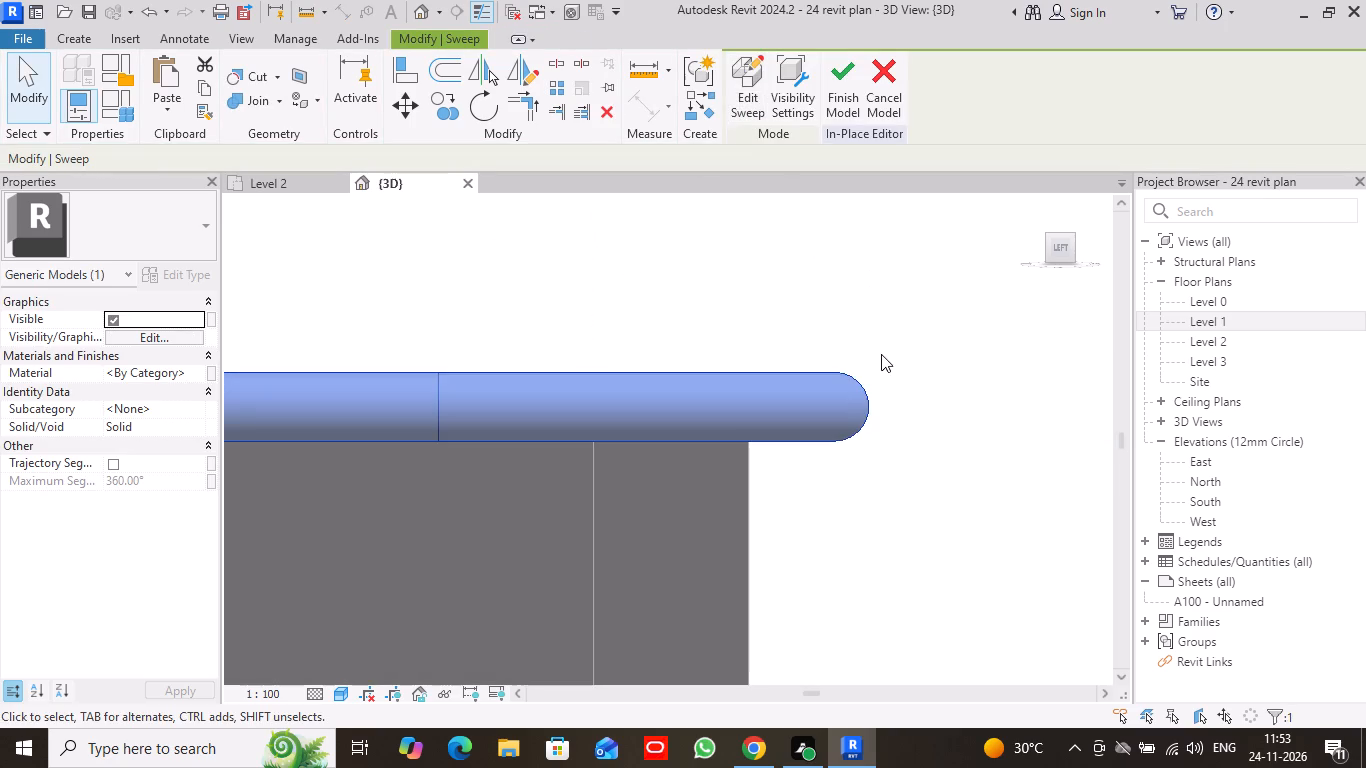
Inspect the rounded-edge sweep on the pergola beams and its end beside the vertical fins in 3D.
scroll(881, 354, "down", 20)
scroll(881, 354, "down", 1)
scroll(974, 435, "down", 4)
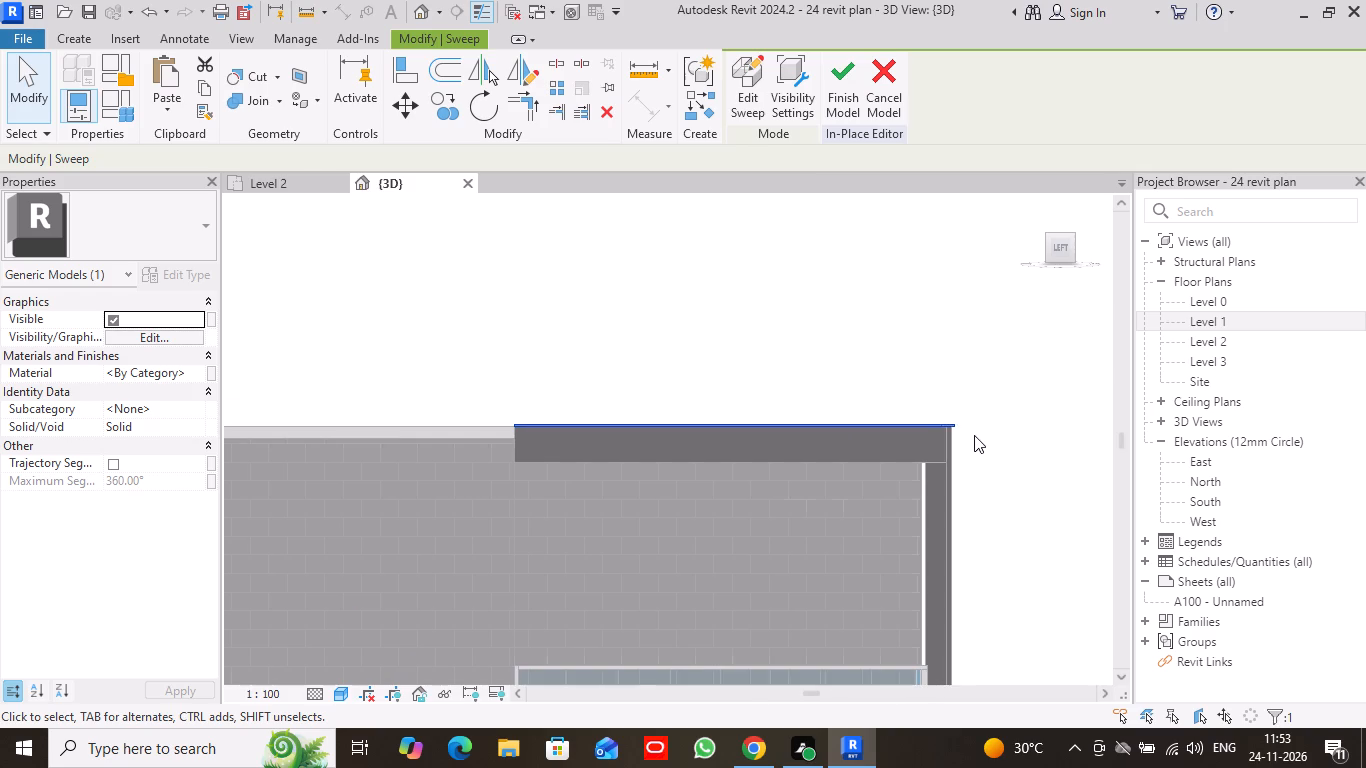
left_click_drag(1071, 234, 1040, 265)
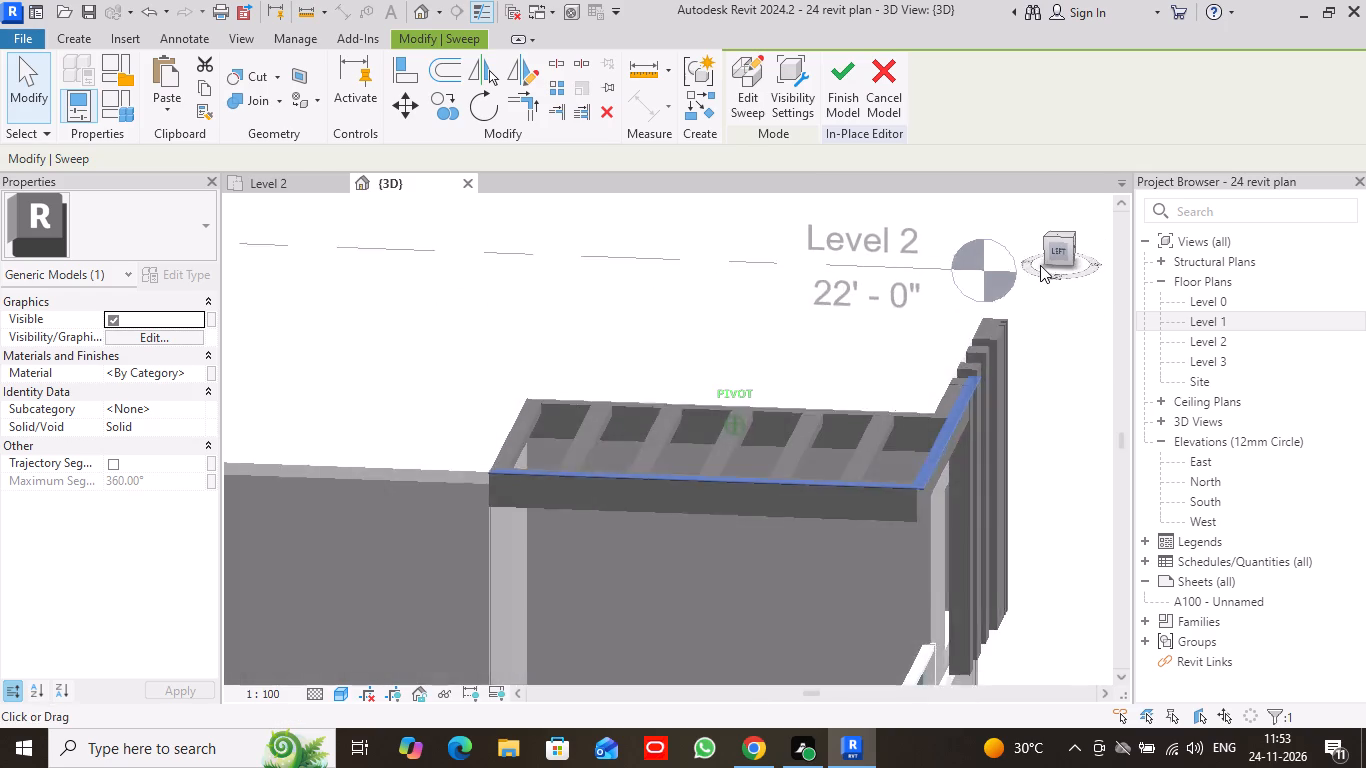
left_click_drag(1040, 265, 982, 268)
scroll(1028, 308, "down", 2)
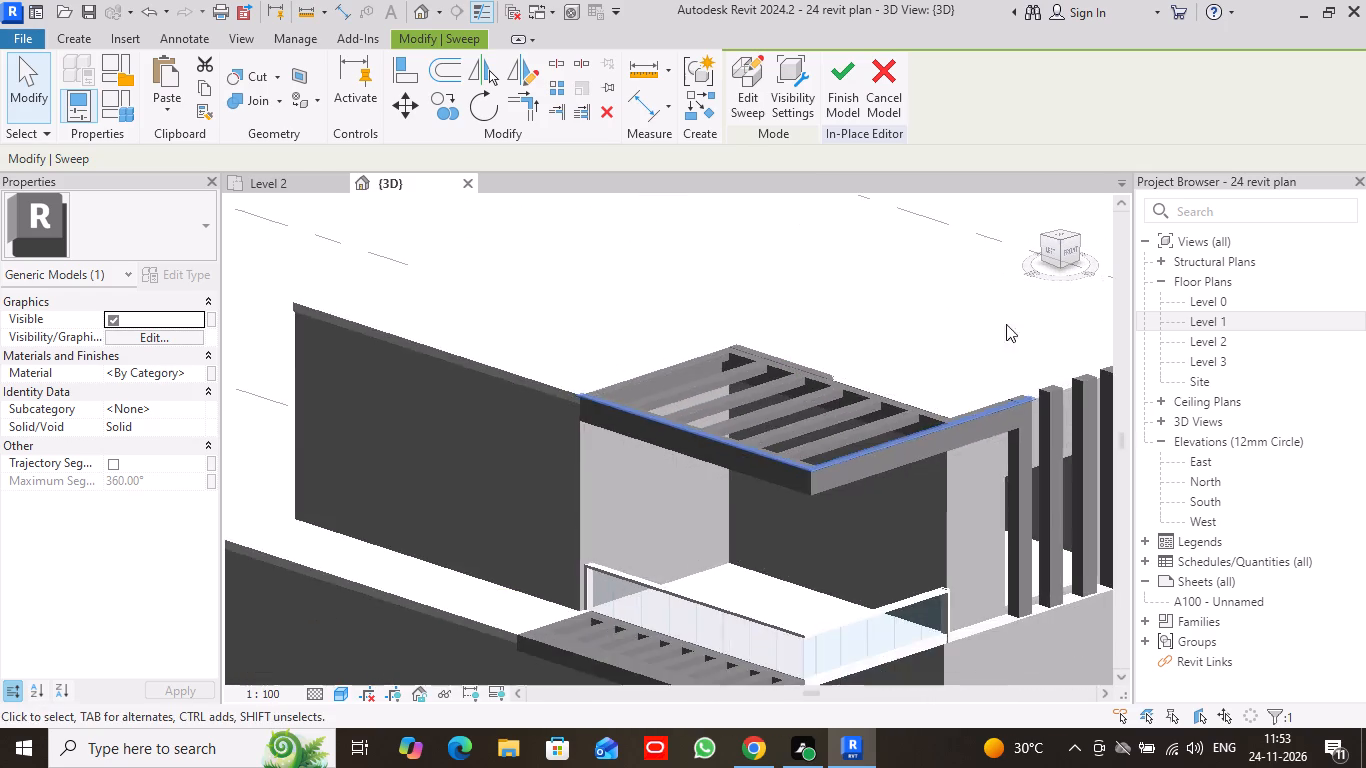
middle_click_drag(970, 333, 545, 217)
left_click(19, 82)
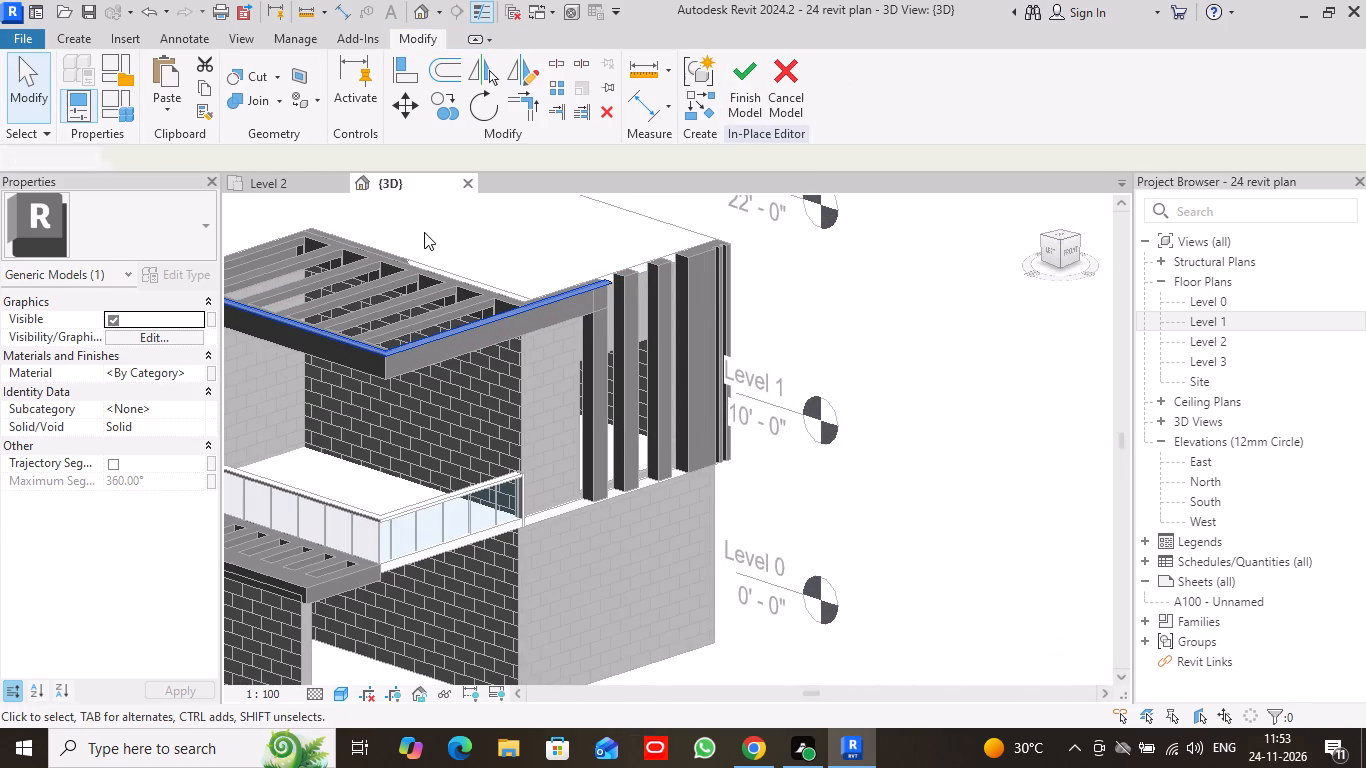
scroll(573, 255, "up", 4)
scroll(657, 357, "up", 5)
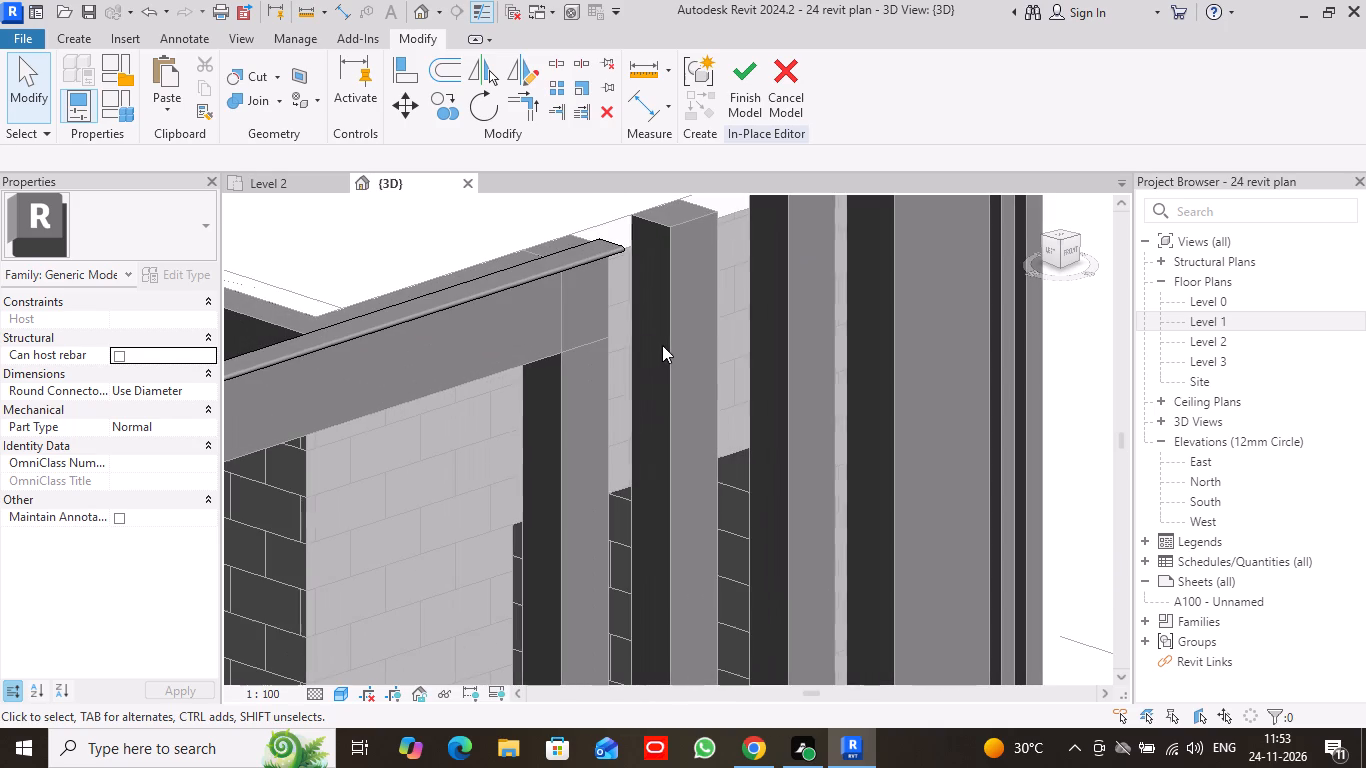
middle_click_drag(563, 197, 607, 249)
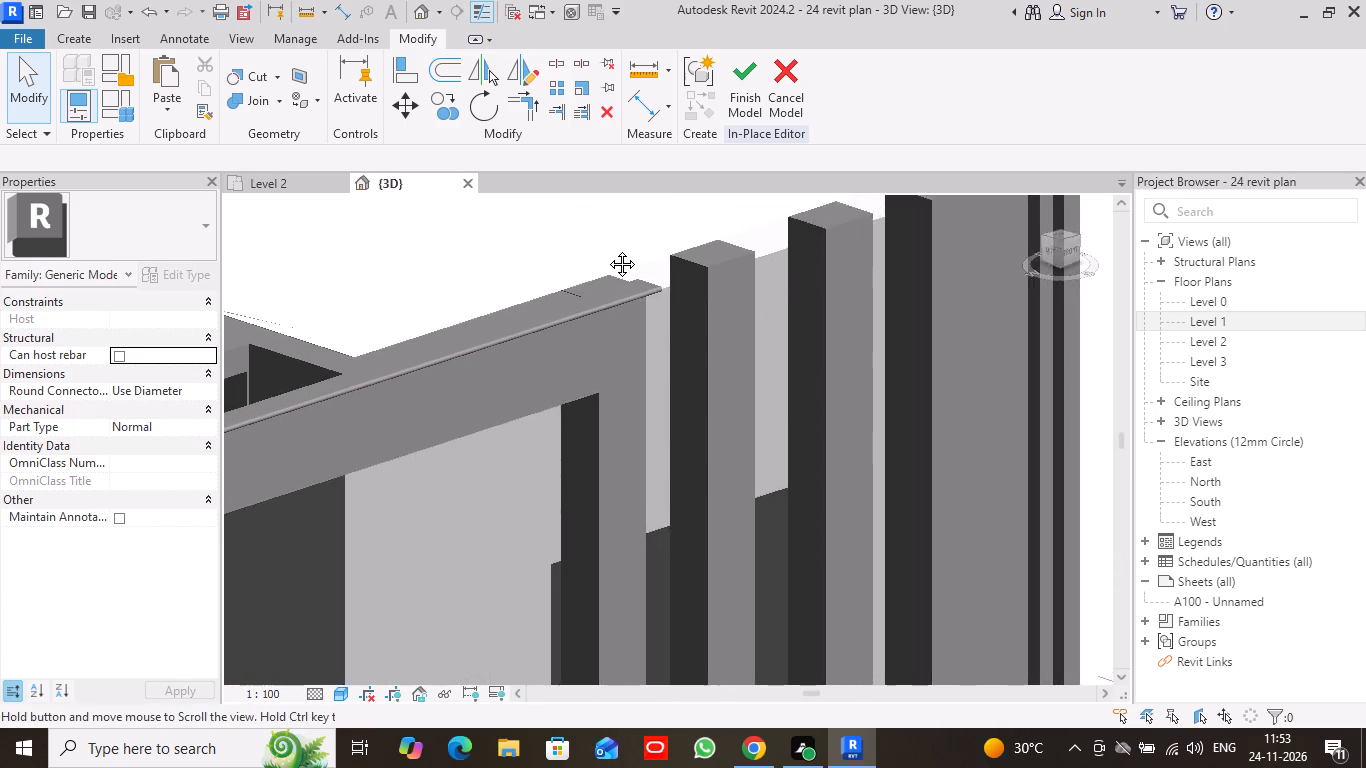
middle_click_drag(607, 249, 633, 293)
scroll(999, 327, "down", 1)
middle_click_drag(999, 328, 966, 357)
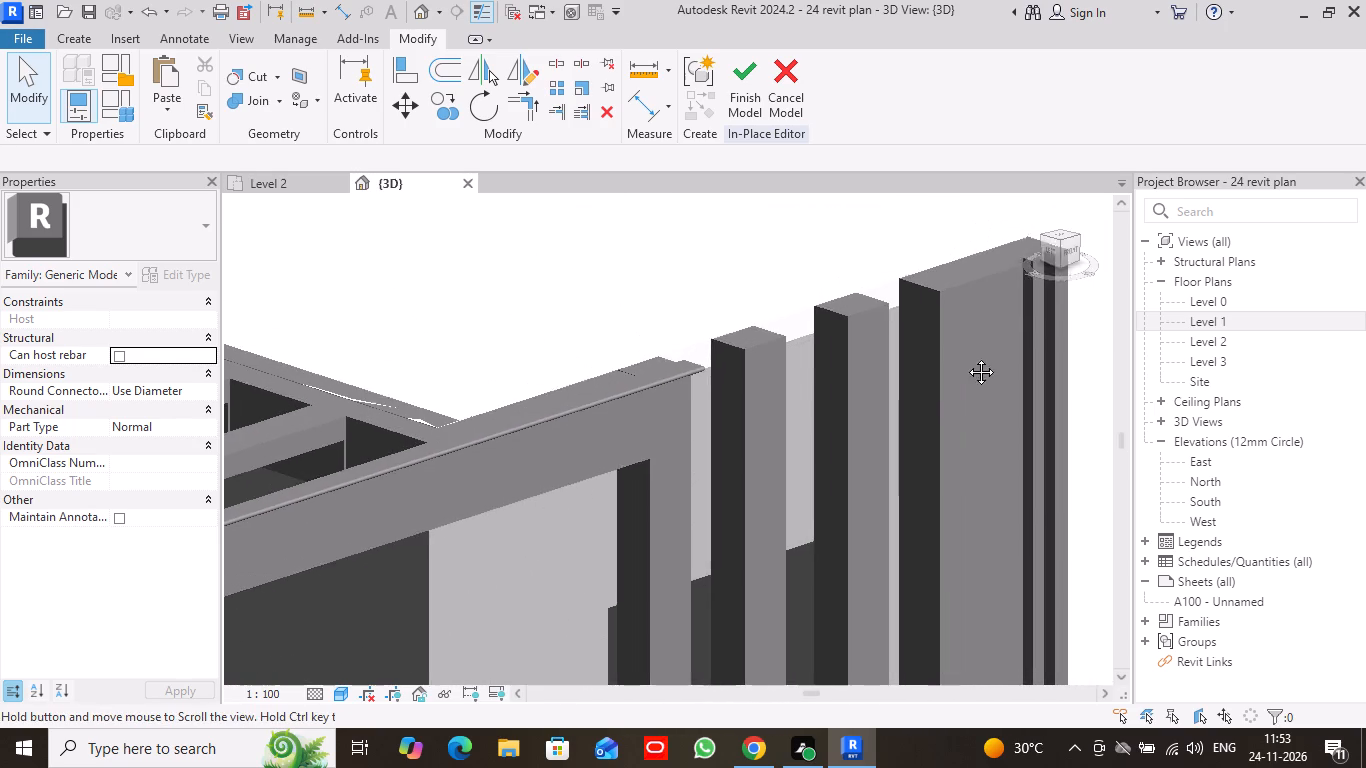
middle_click_drag(966, 357, 814, 426)
scroll(657, 403, "up", 8)
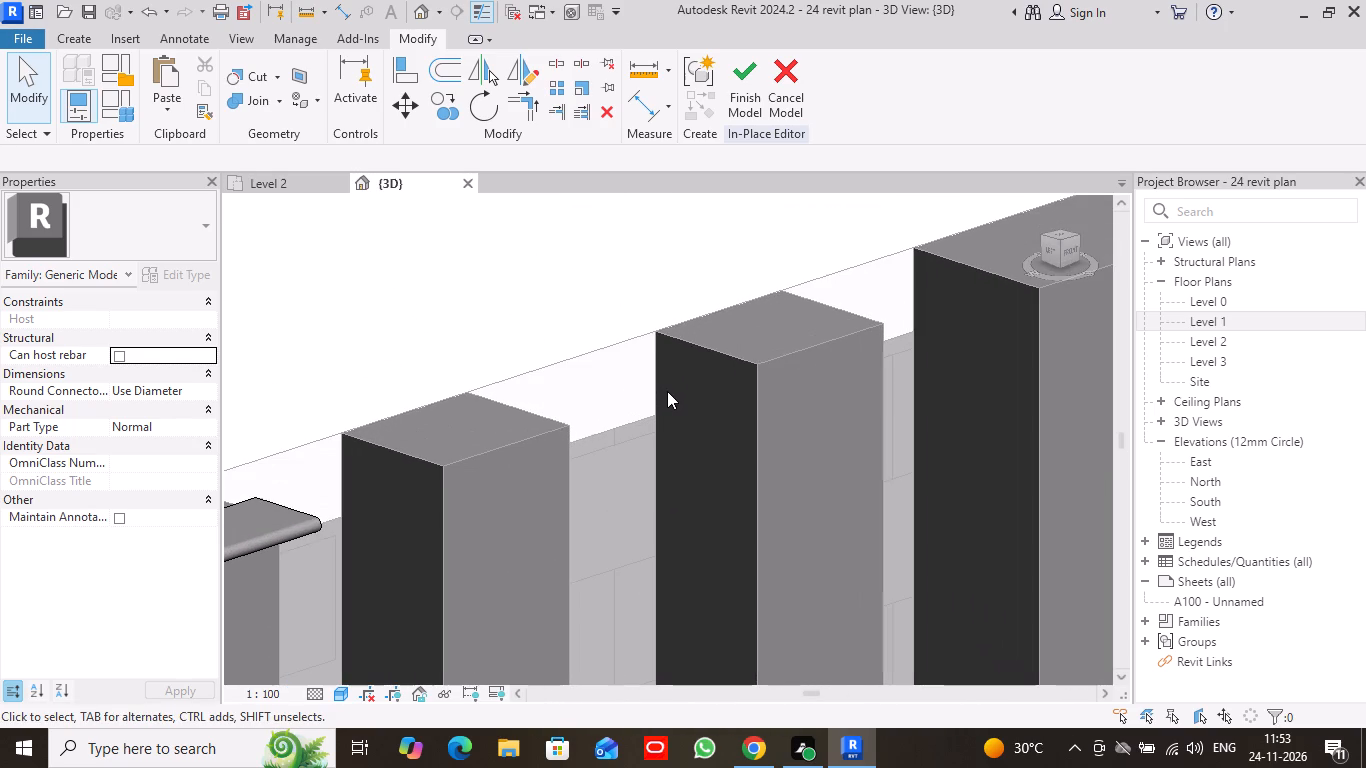
left_click(277, 509)
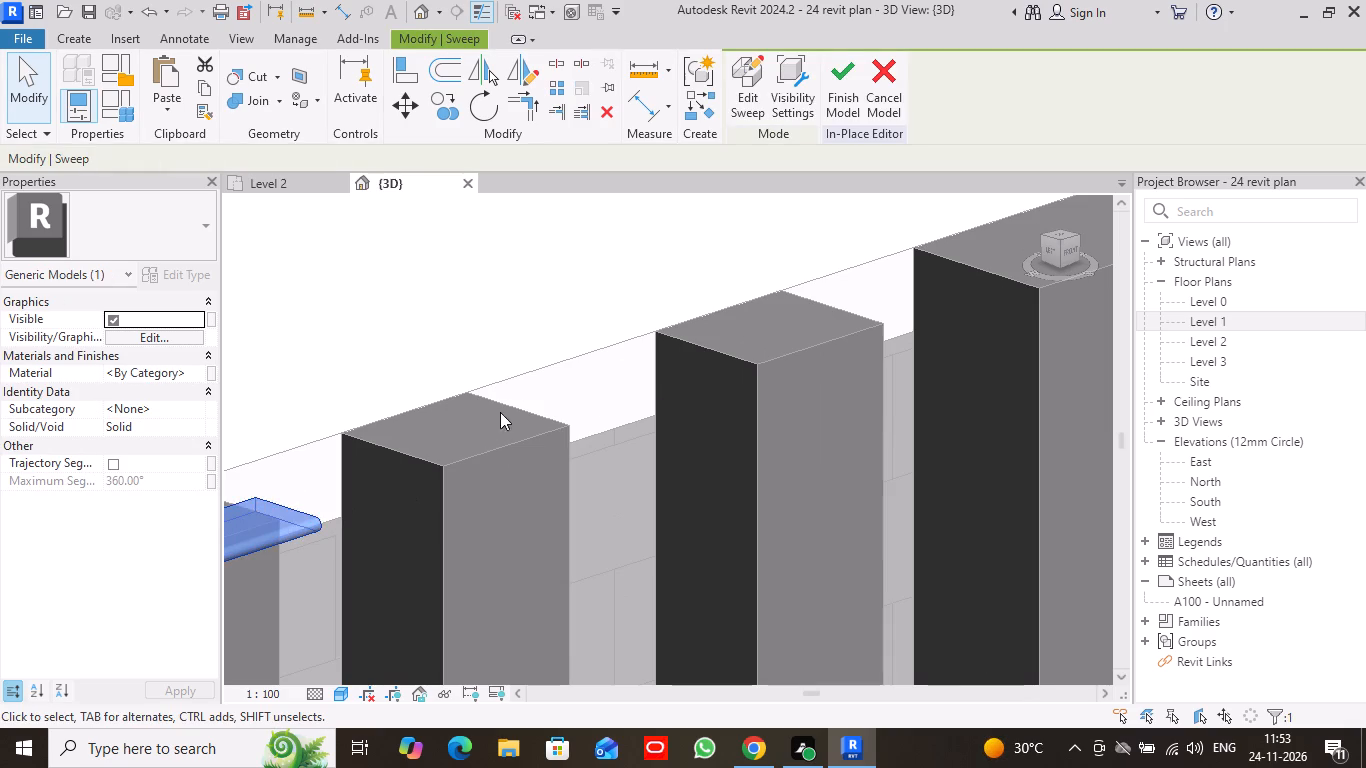
scroll(512, 381, "down", 8)
left_click(26, 100)
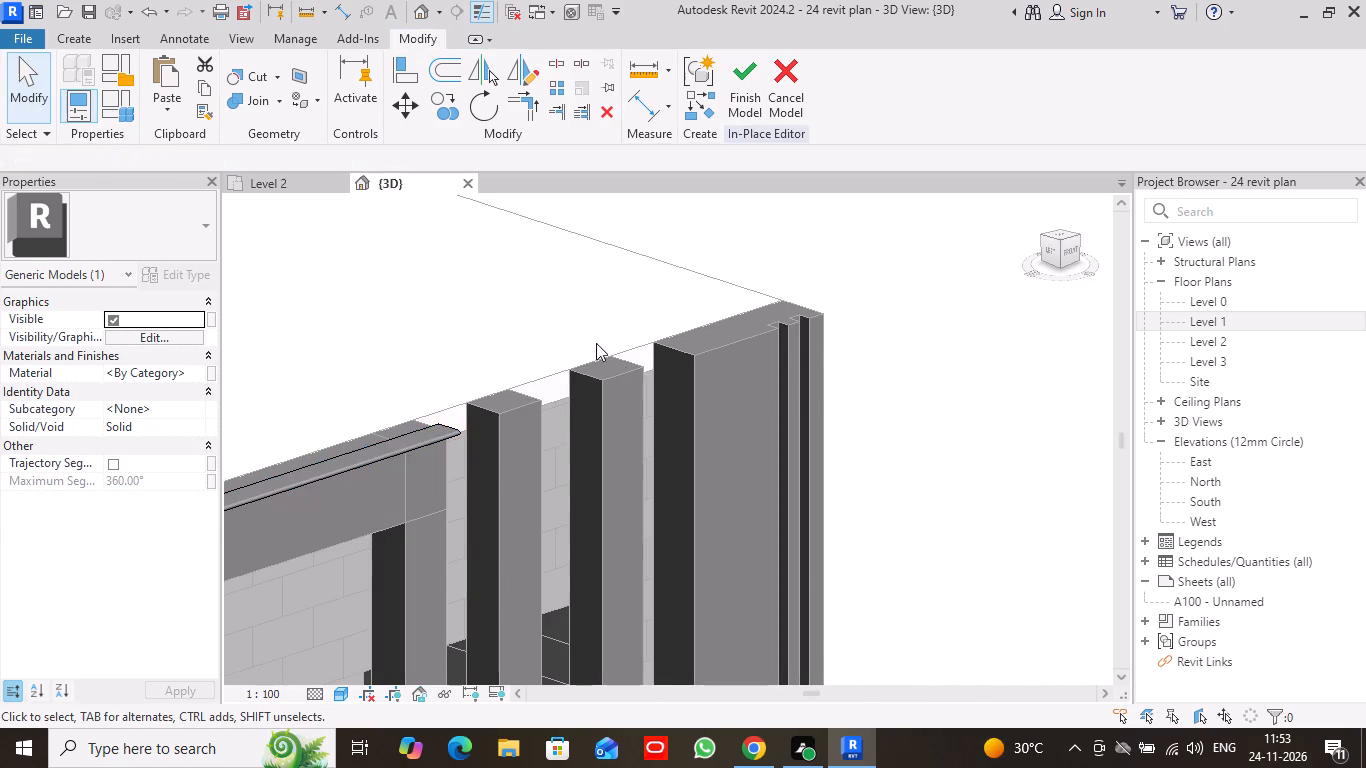
scroll(631, 373, "down", 7)
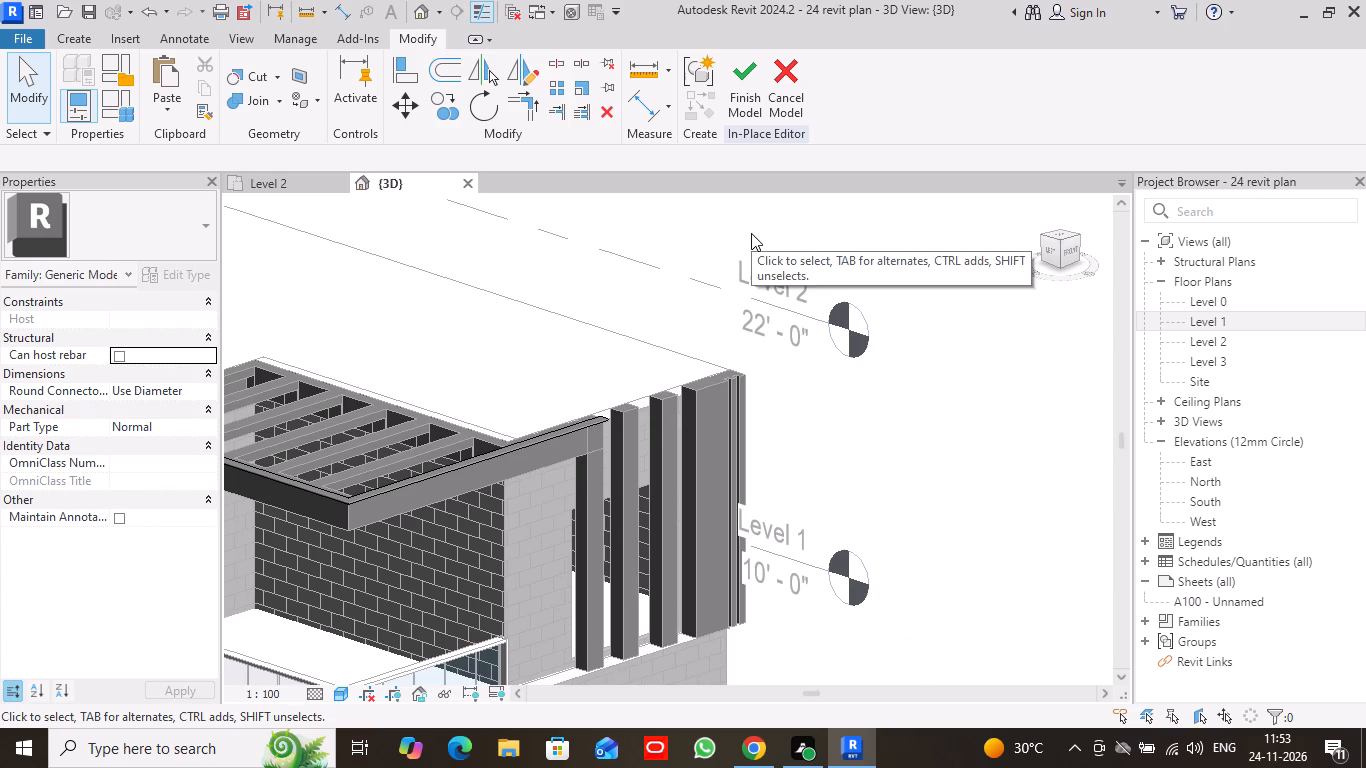
Finish the in-place model containing the pergola's edge sweep.
left_click(737, 70)
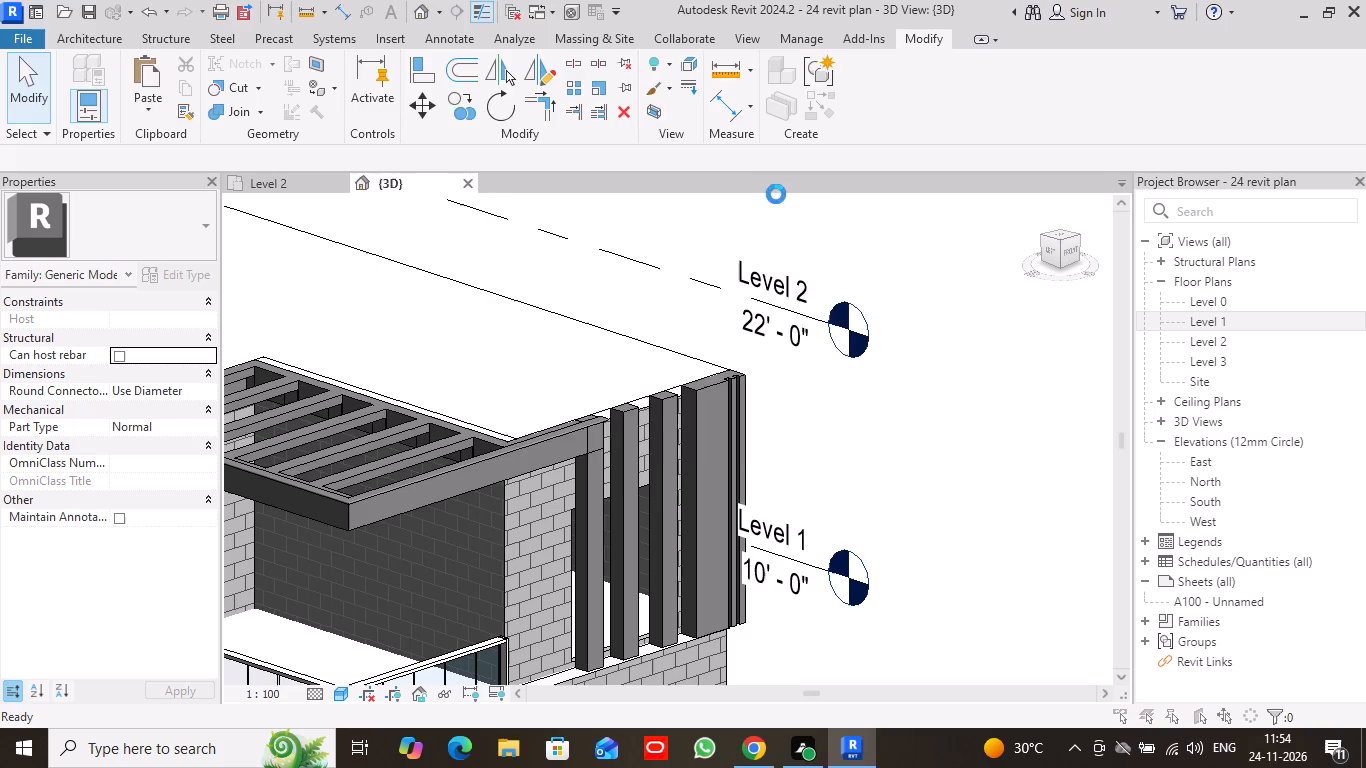
left_click(837, 201)
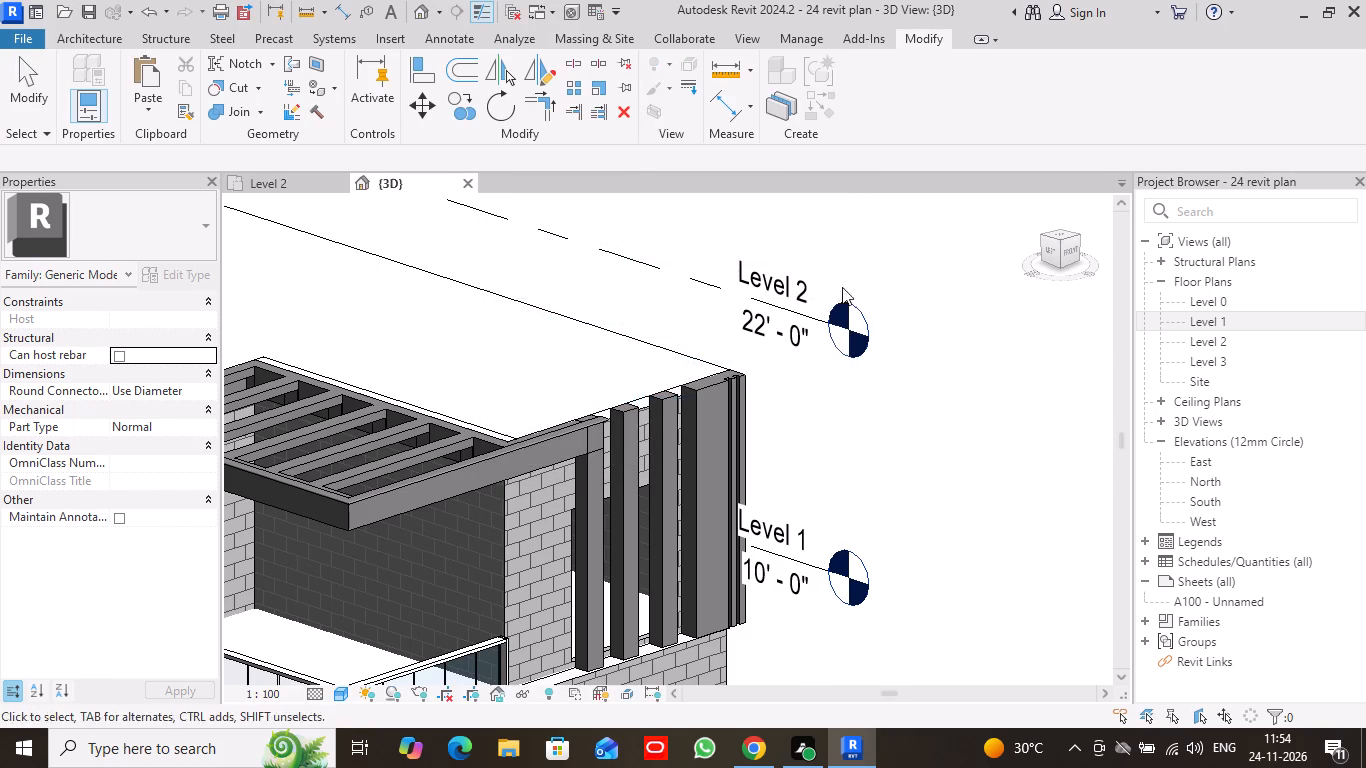
Examine the whole building and the pergola corner with its edge trim from above.
scroll(890, 372, "down", 5)
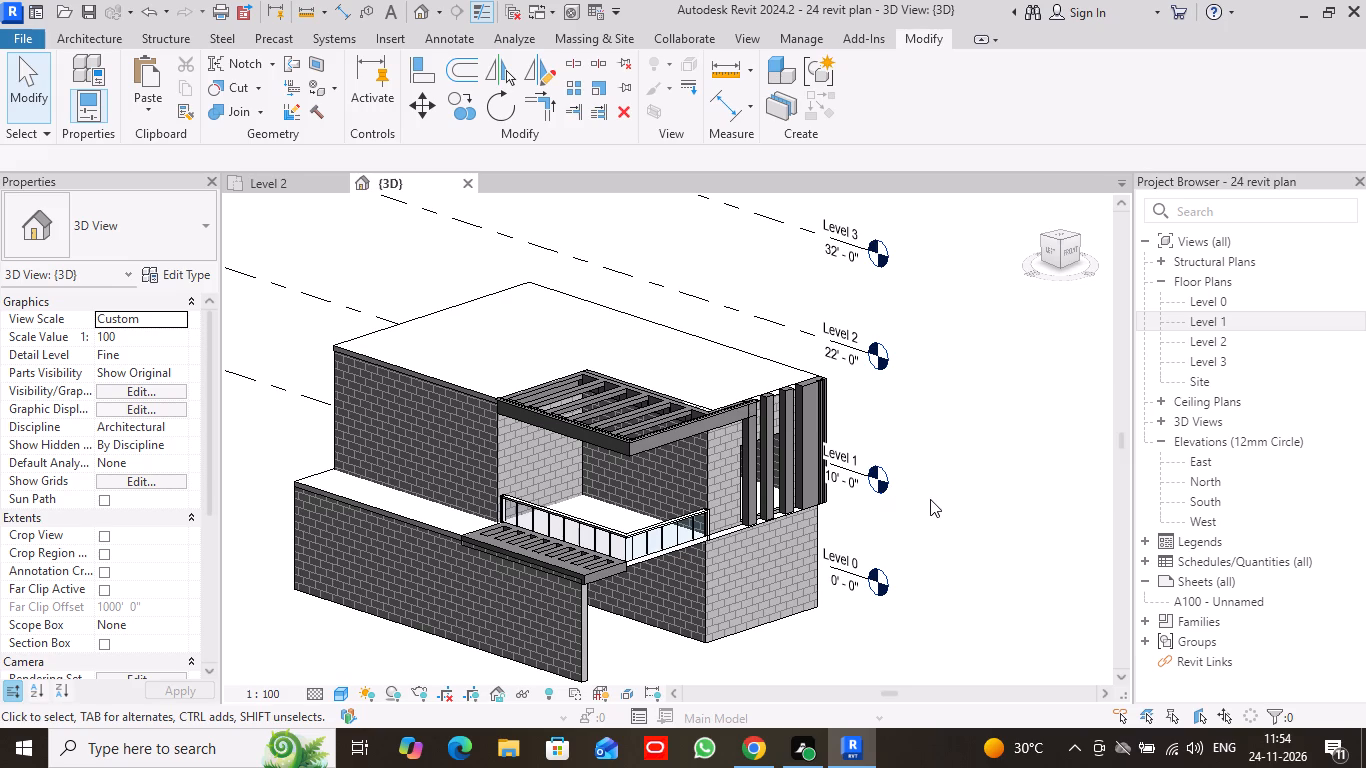
scroll(851, 538, "down", 1)
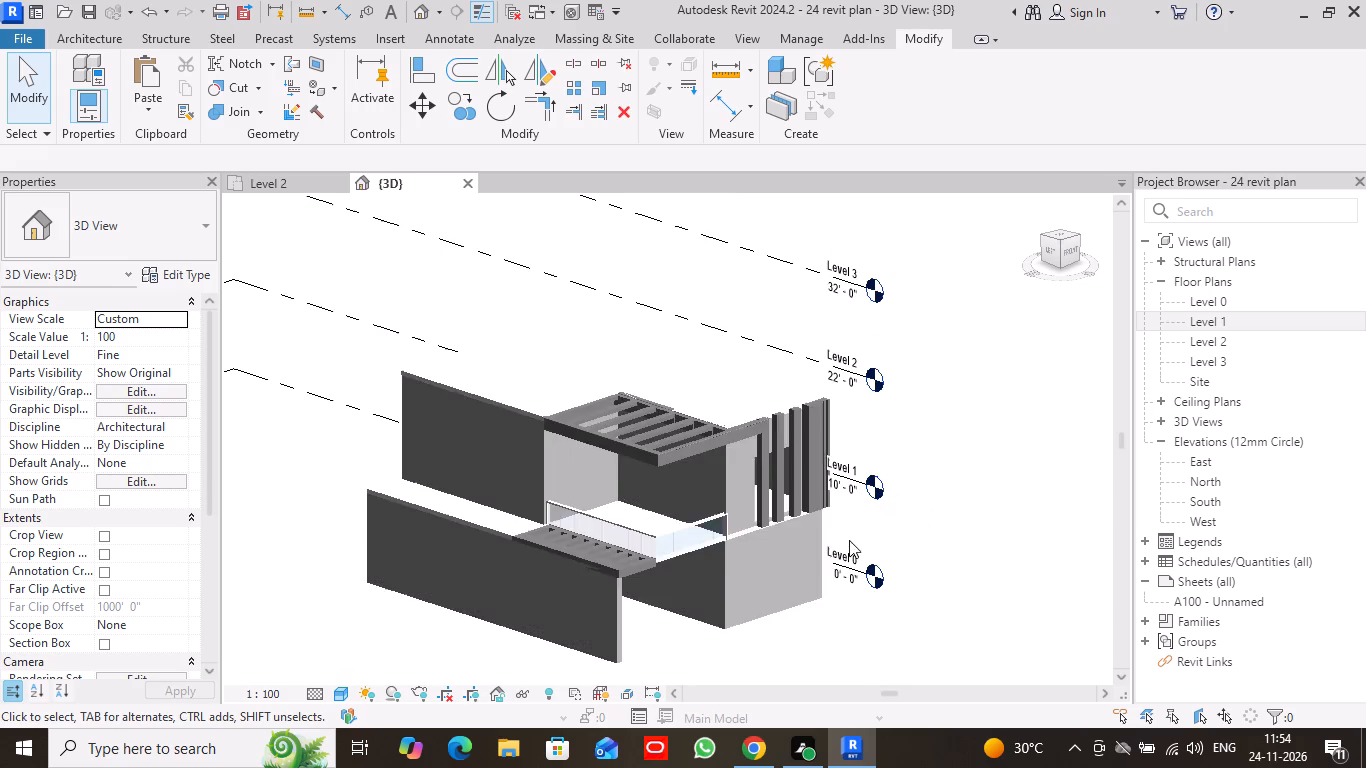
scroll(726, 458, "up", 4)
scroll(726, 445, "down", 1)
scroll(726, 443, "up", 4)
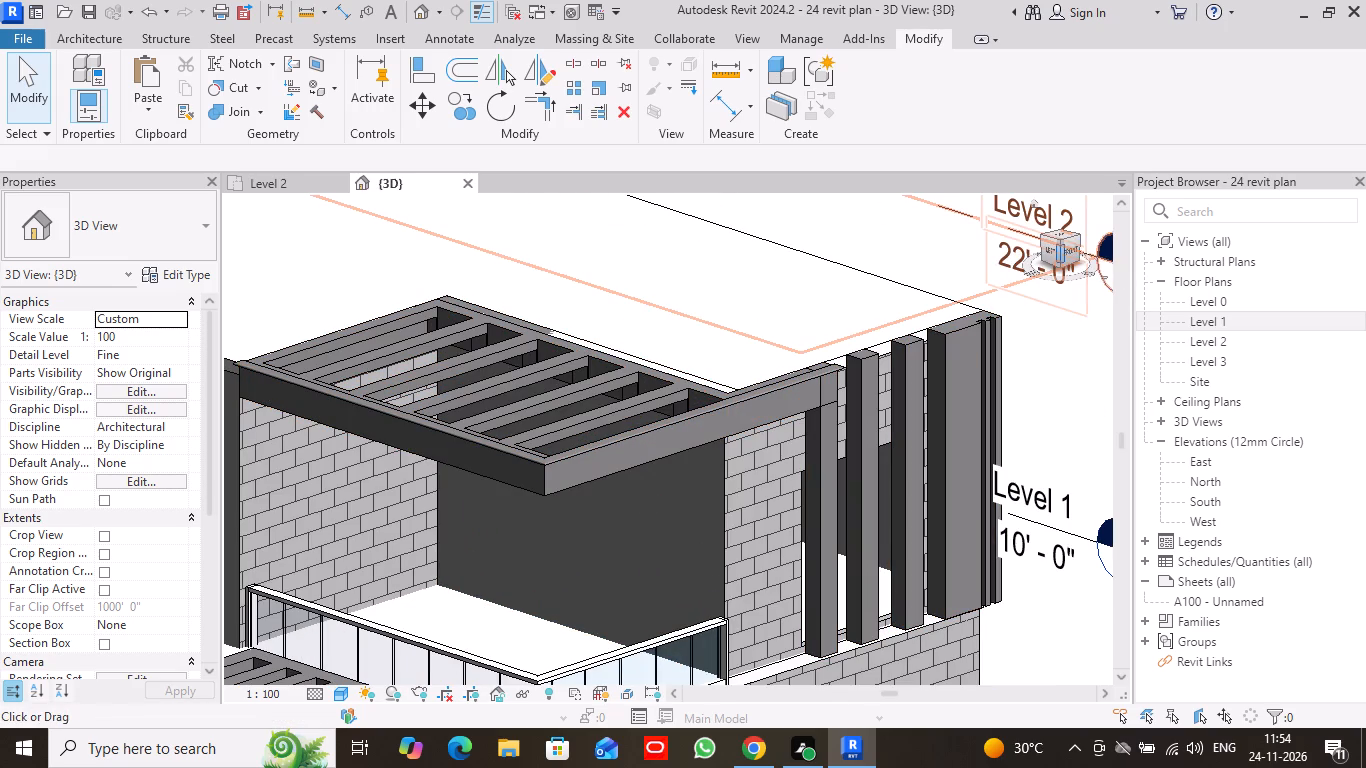
left_click_drag(1059, 241, 1084, 325)
scroll(803, 390, "up", 7)
scroll(820, 374, "down", 1)
scroll(821, 373, "up", 1)
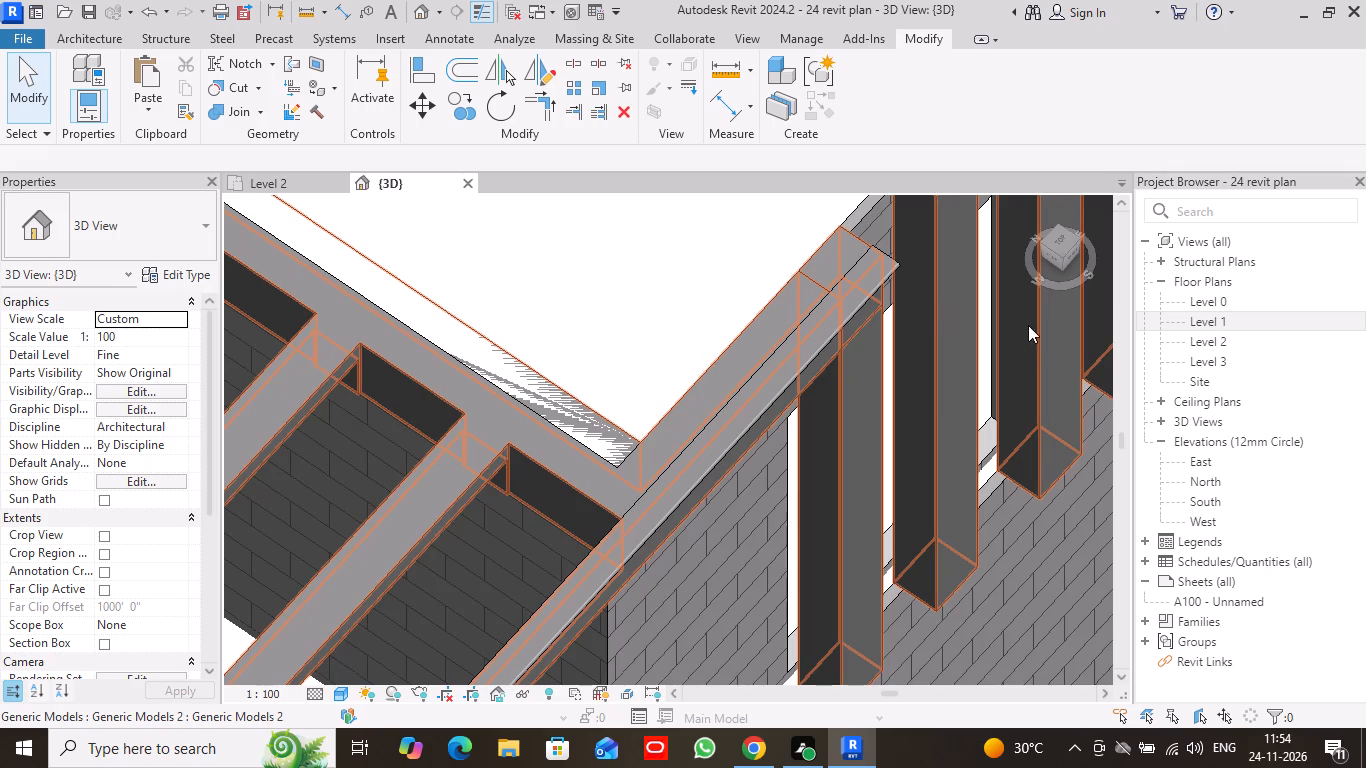
Examine the pergola, the vertical fins and the whole building from above in 3D.
scroll(900, 396, "down", 9)
middle_click_drag(1021, 541, 942, 526)
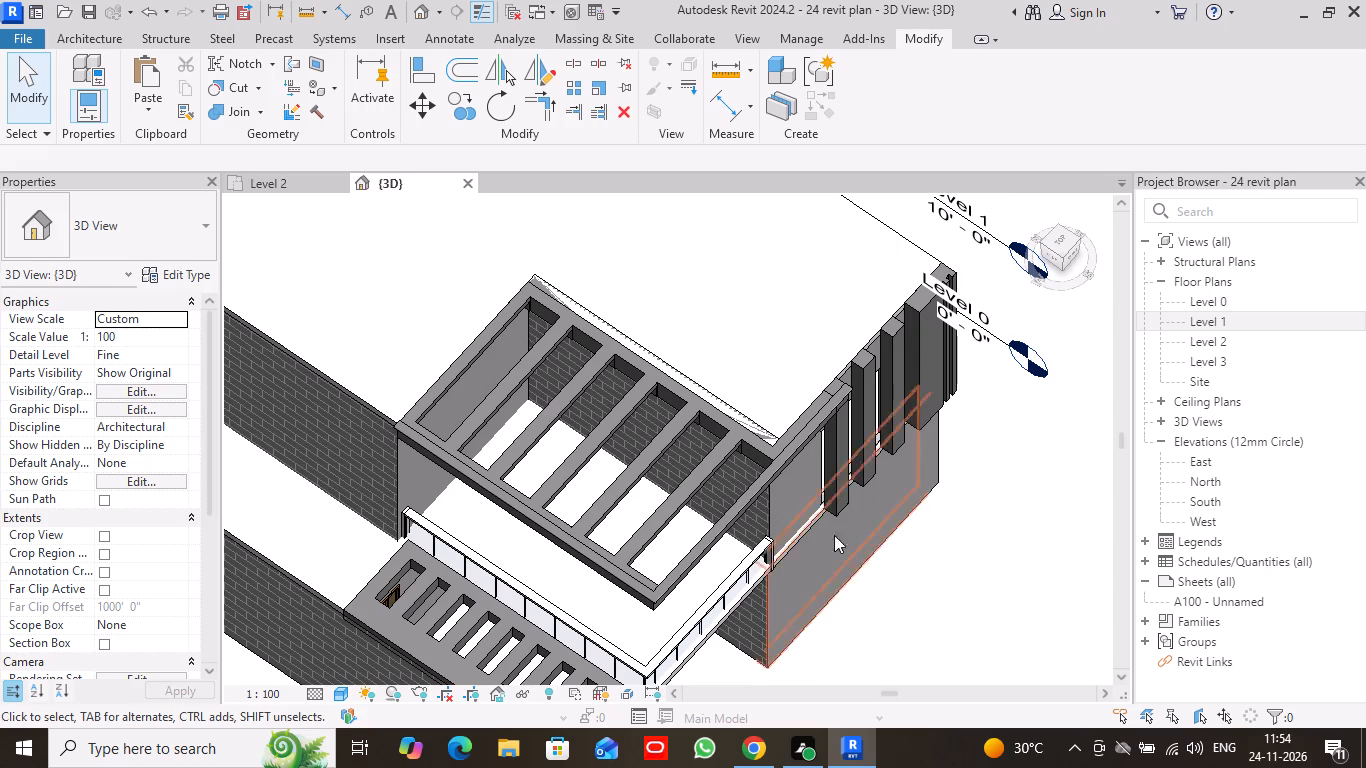
middle_click_drag(1015, 519, 938, 564)
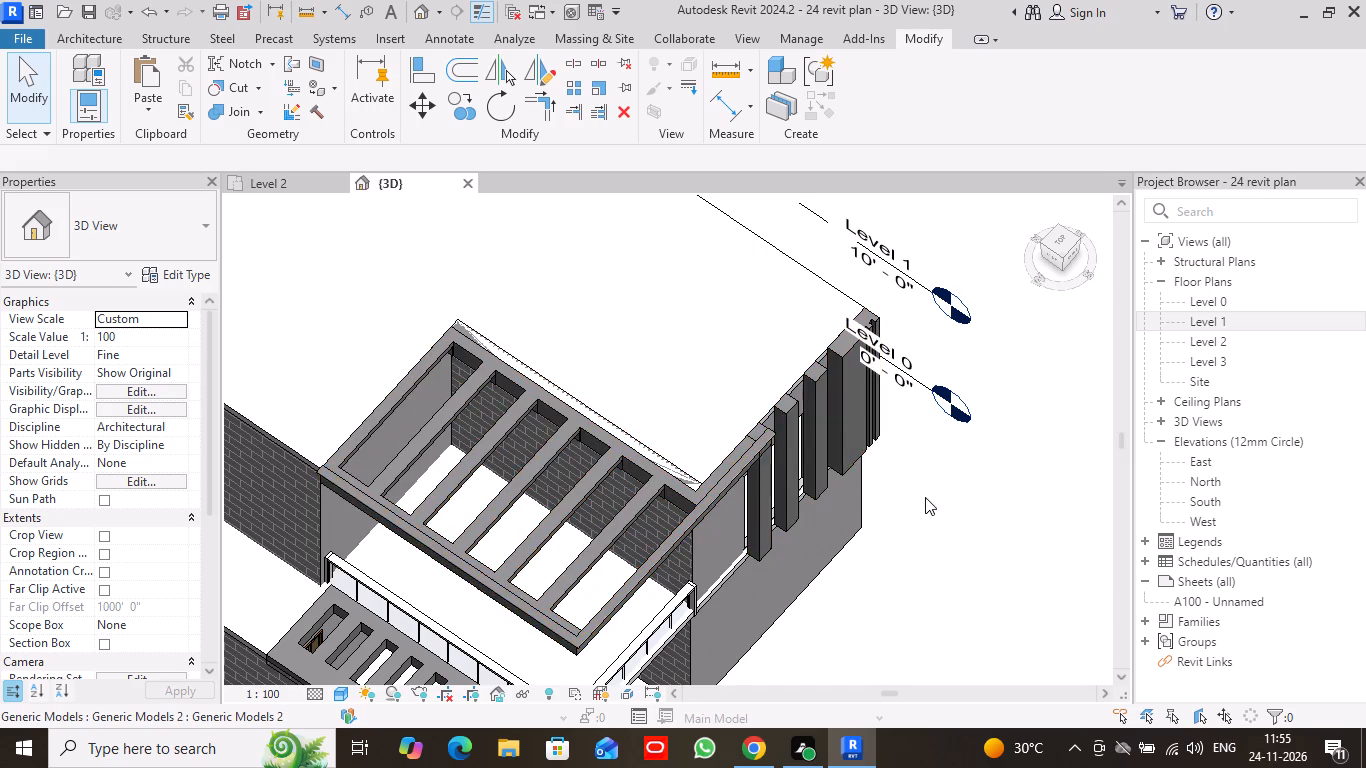
scroll(927, 510, "down", 3)
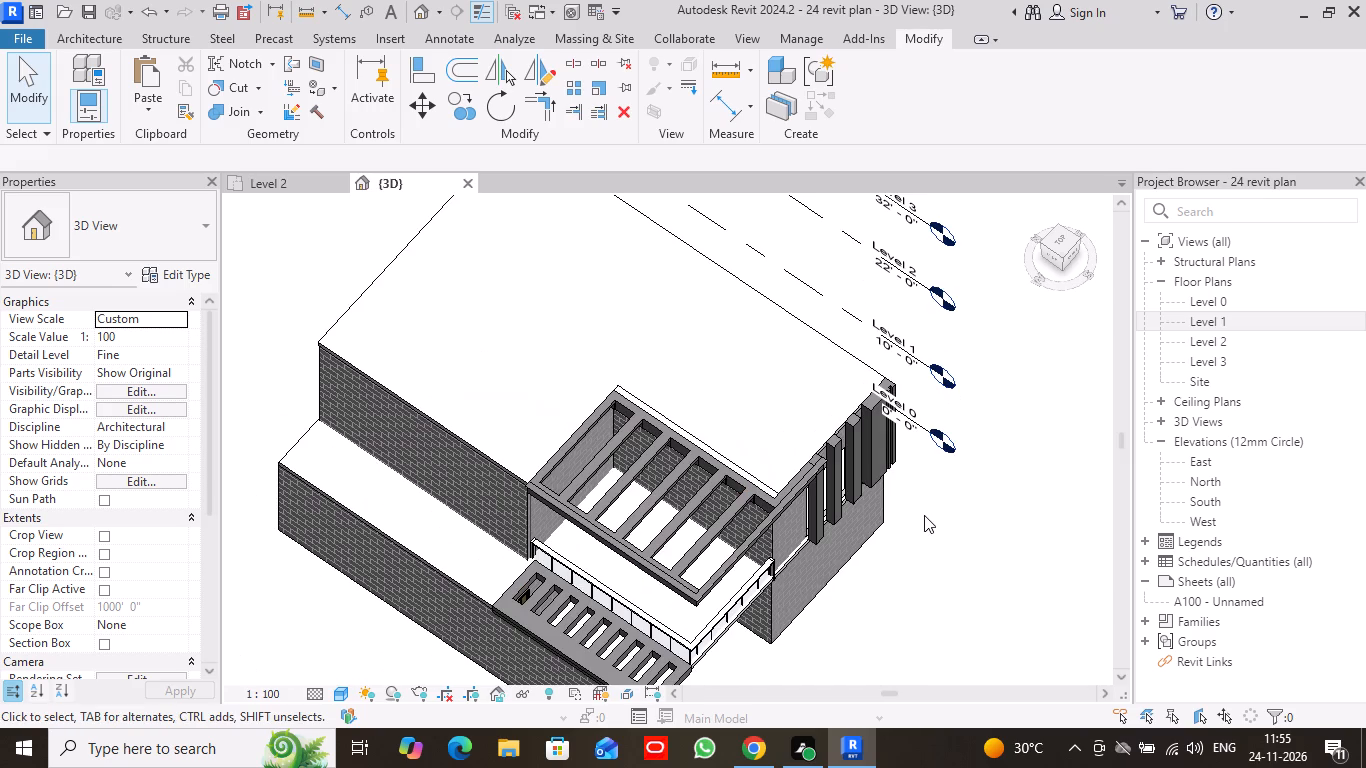
scroll(904, 580, "down", 3)
middle_click_drag(898, 599, 822, 464)
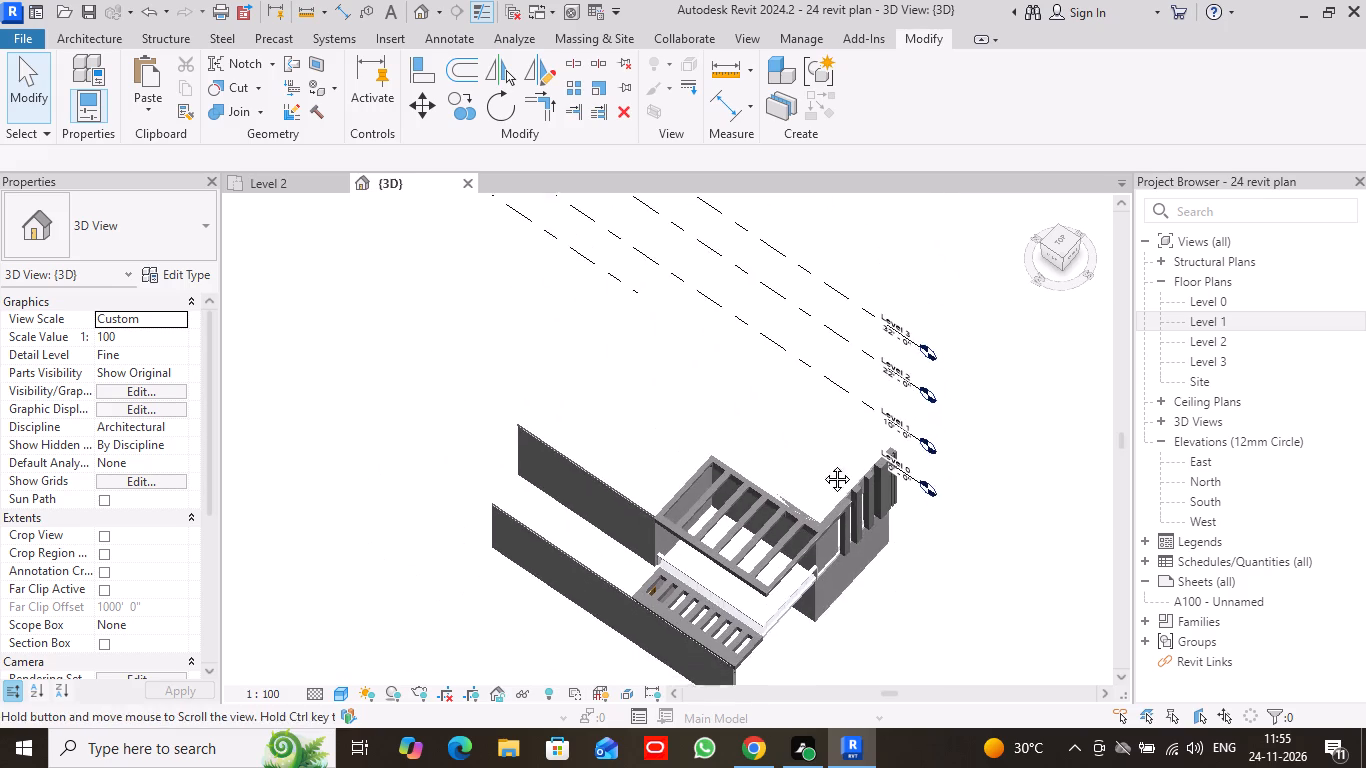
middle_click_drag(822, 464, 797, 406)
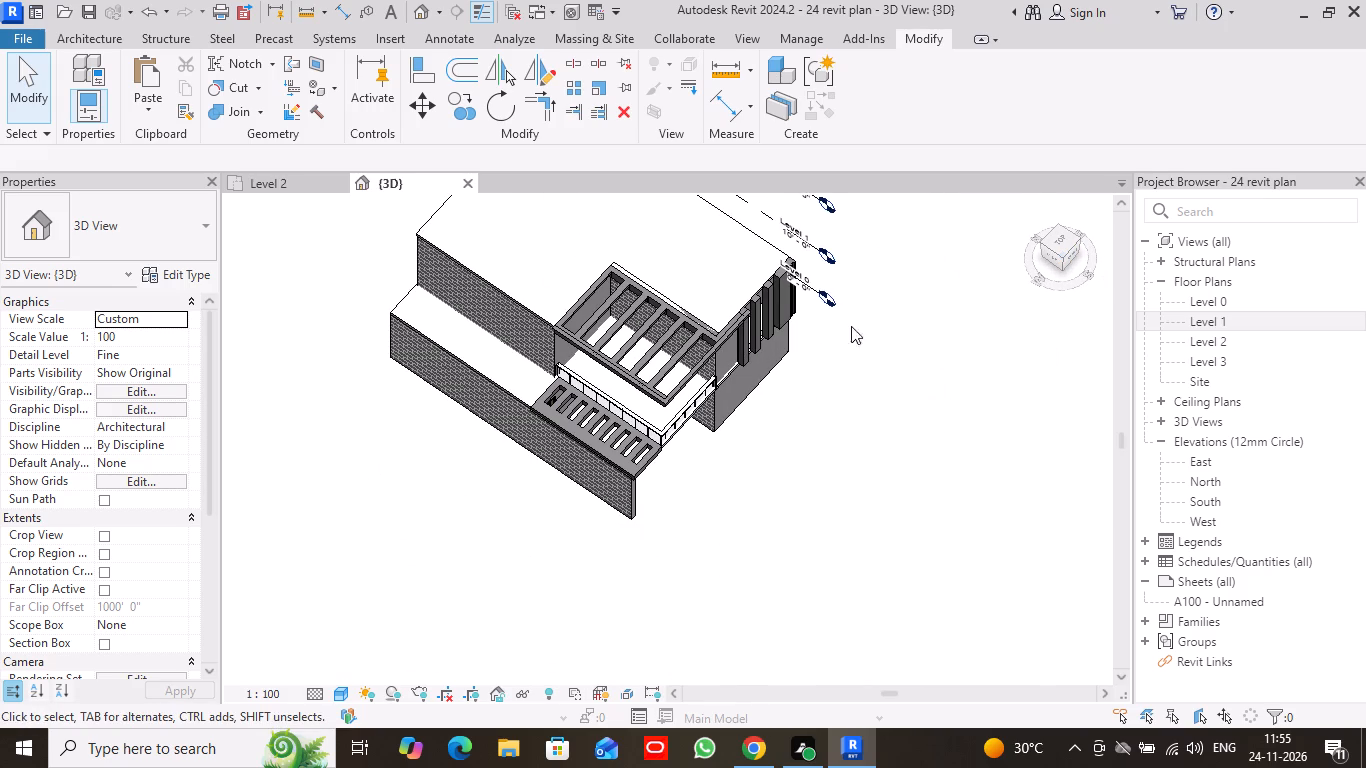
On the Level 0 floor plan, start an architectural floor and duplicate its type under the name 12" floor.
double_click(1230, 302)
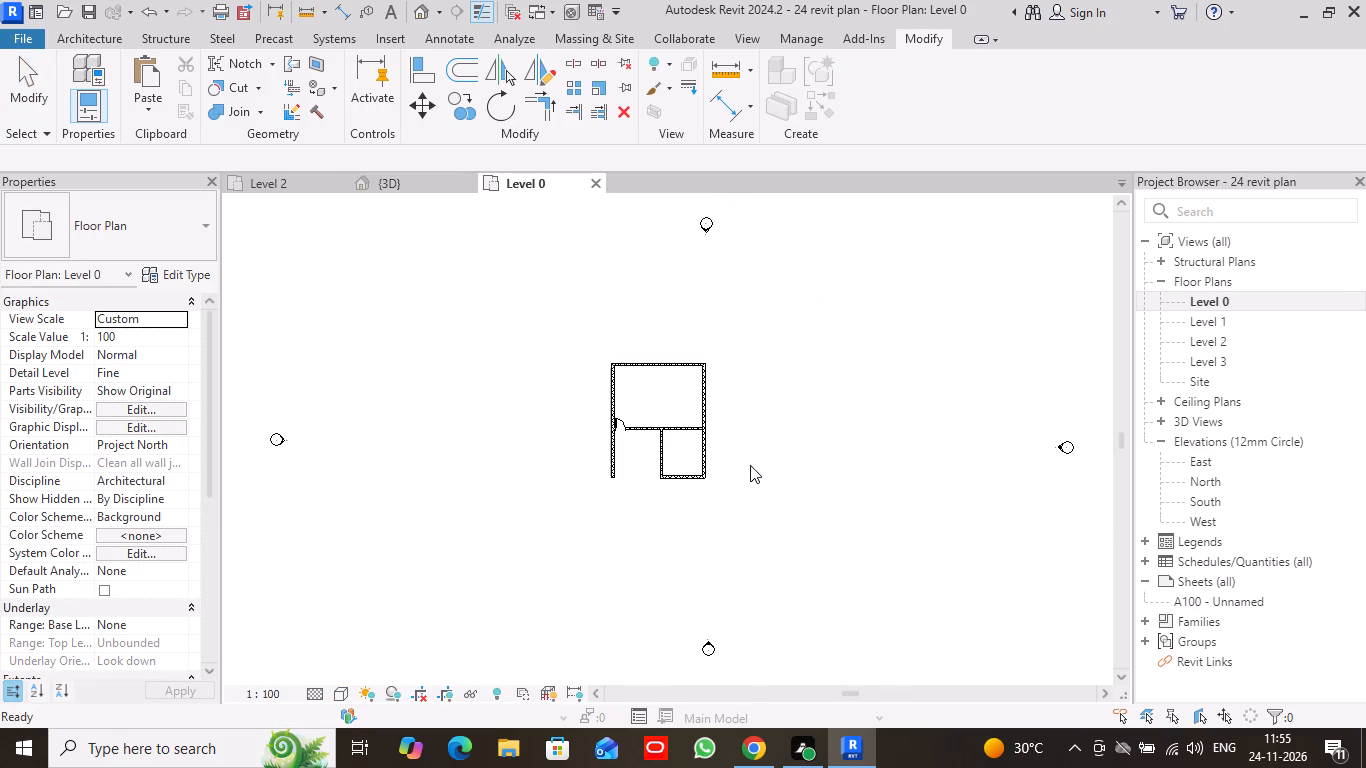
scroll(656, 472, "up", 7)
scroll(653, 451, "down", 1)
scroll(653, 451, "up", 2)
middle_click_drag(996, 276, 962, 495)
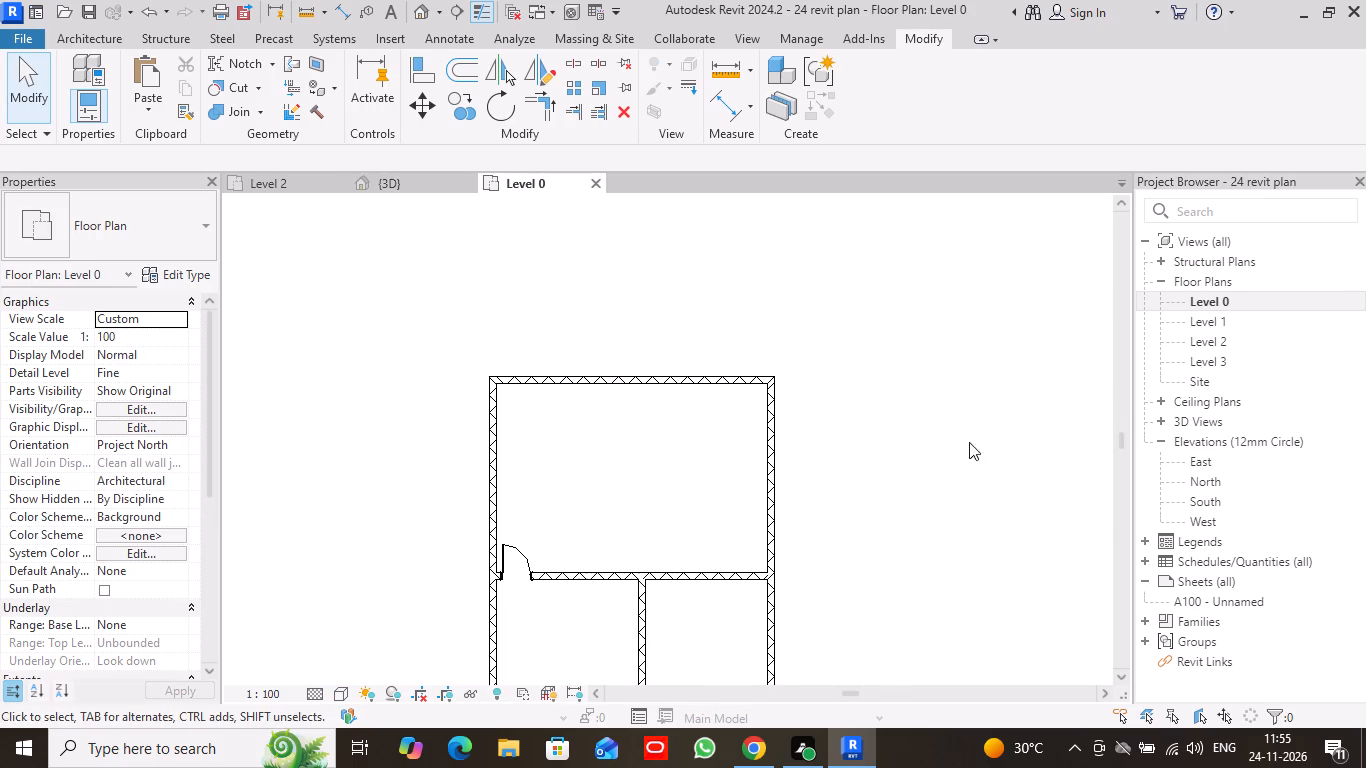
scroll(956, 397, "down", 1)
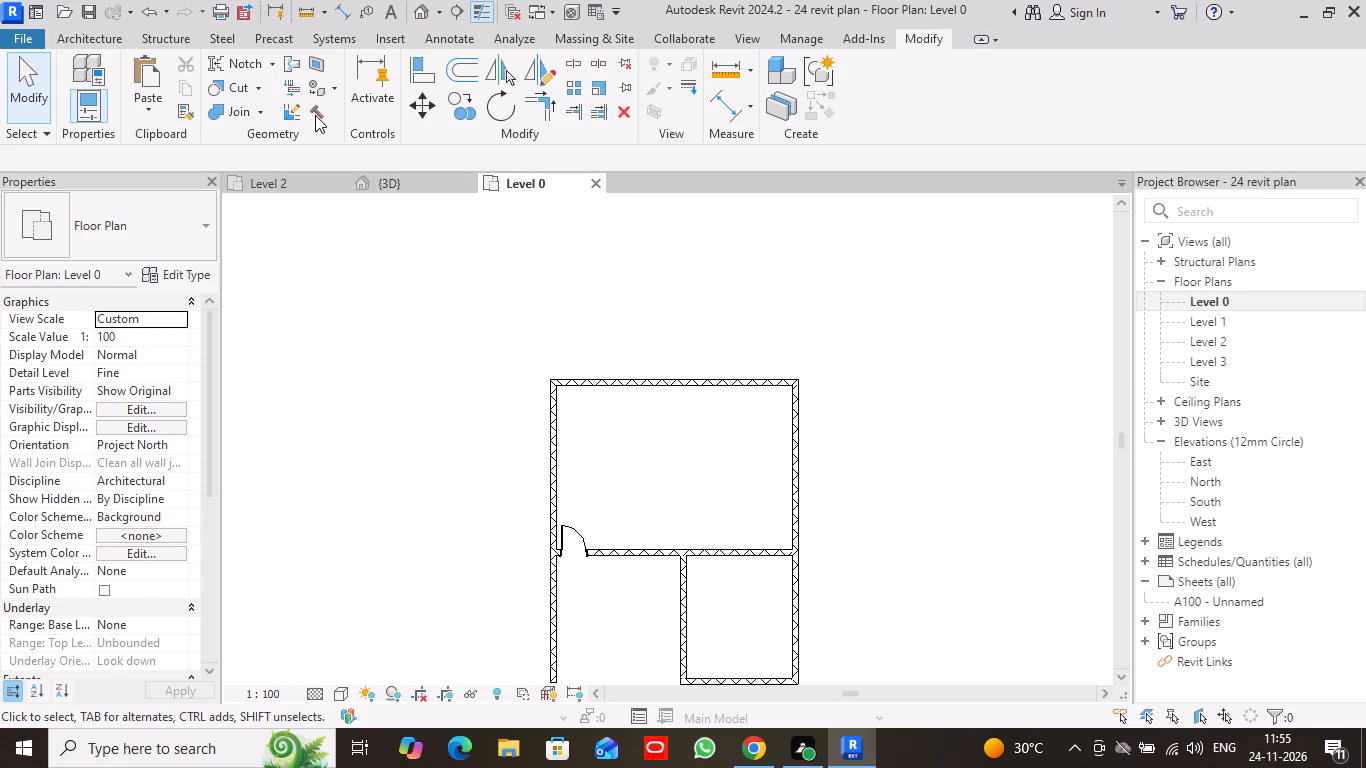
left_click(72, 38)
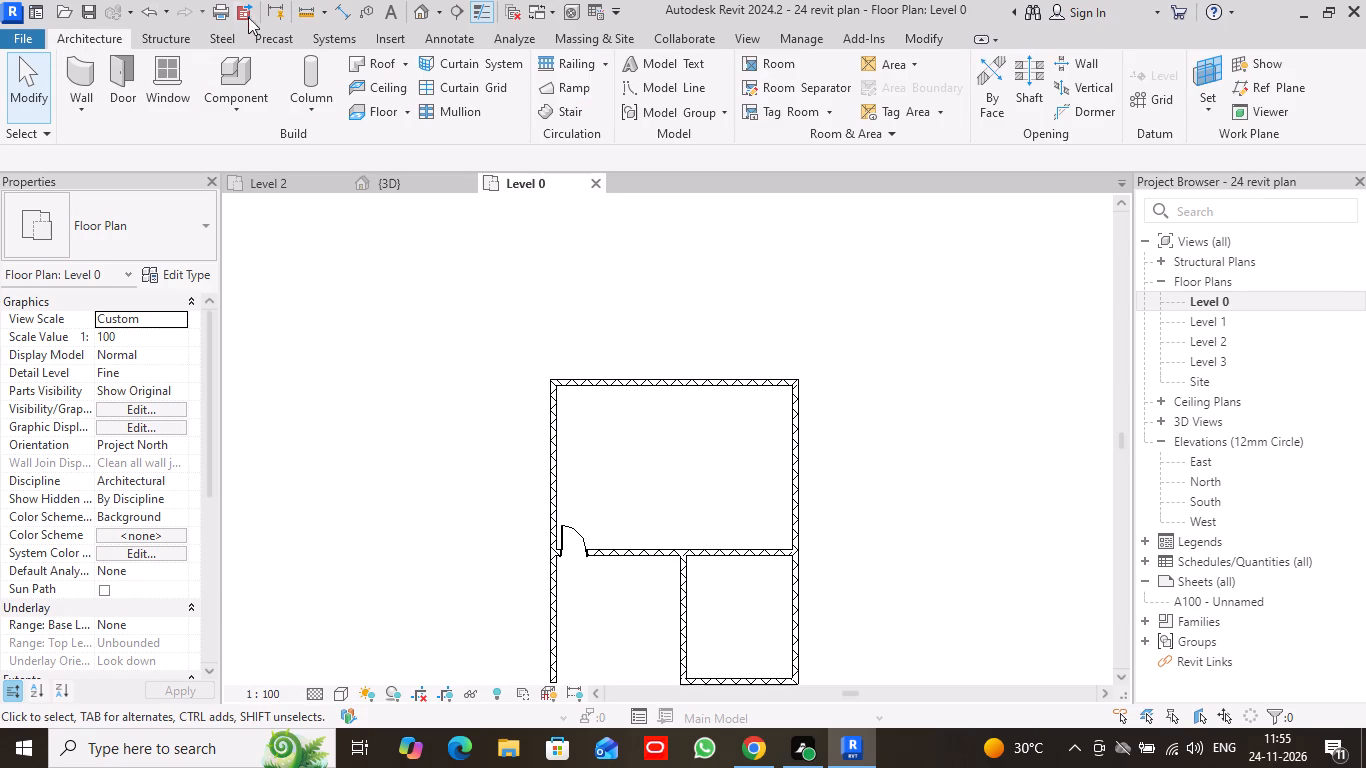
left_click(403, 107)
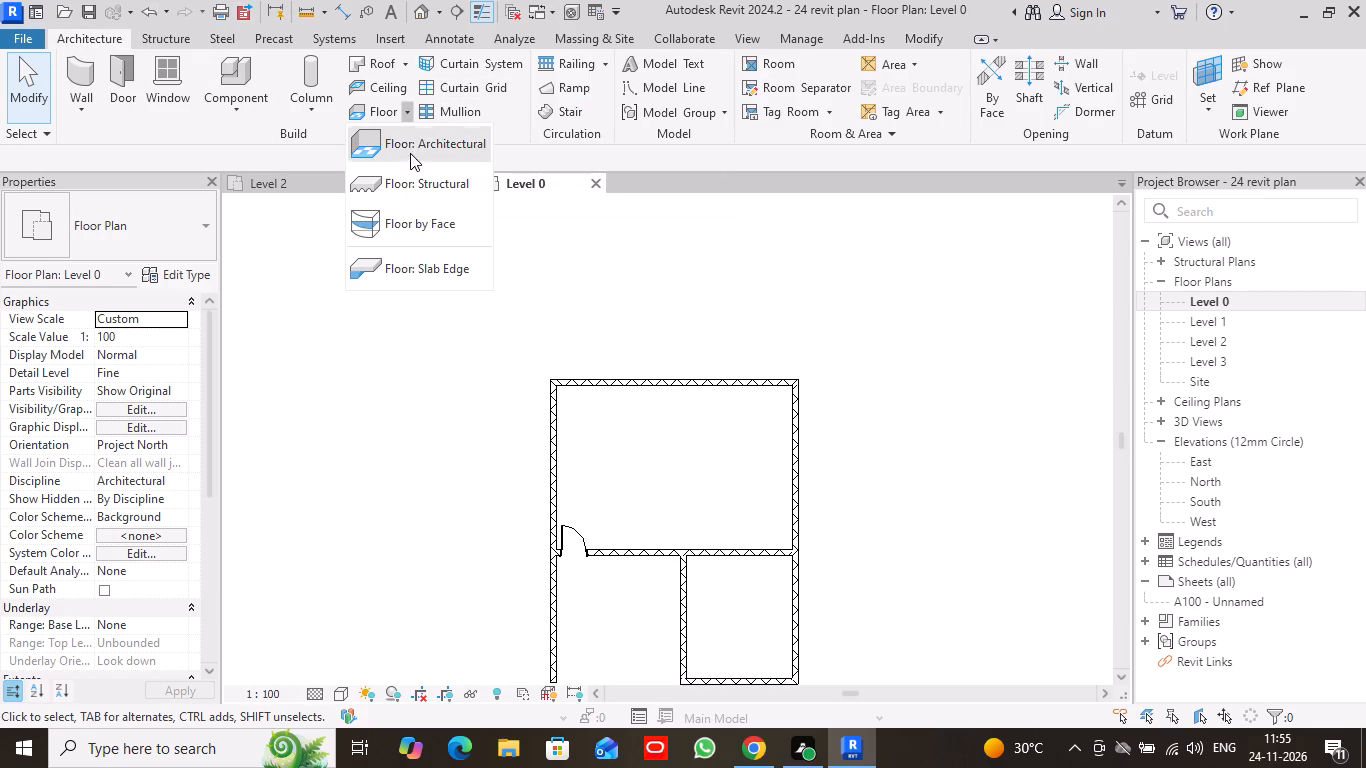
left_click(436, 145)
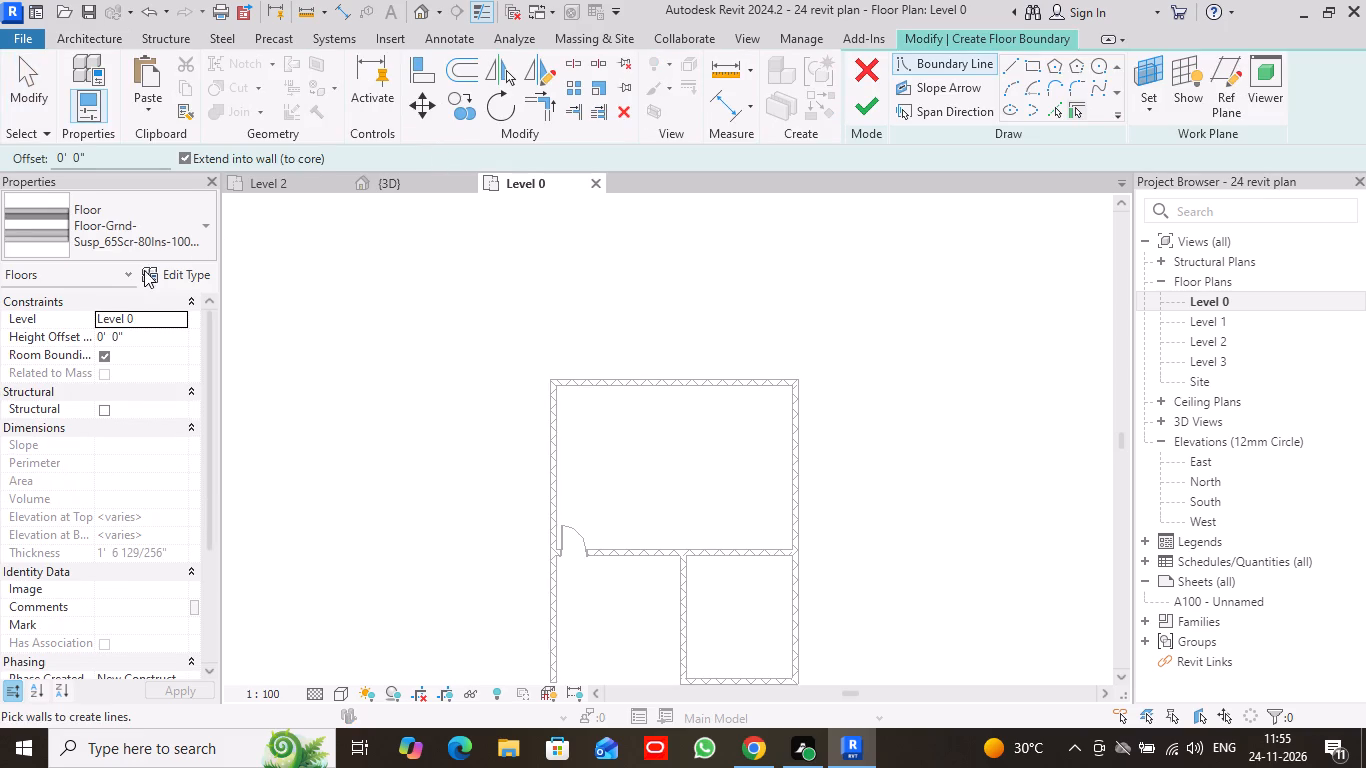
left_click(202, 276)
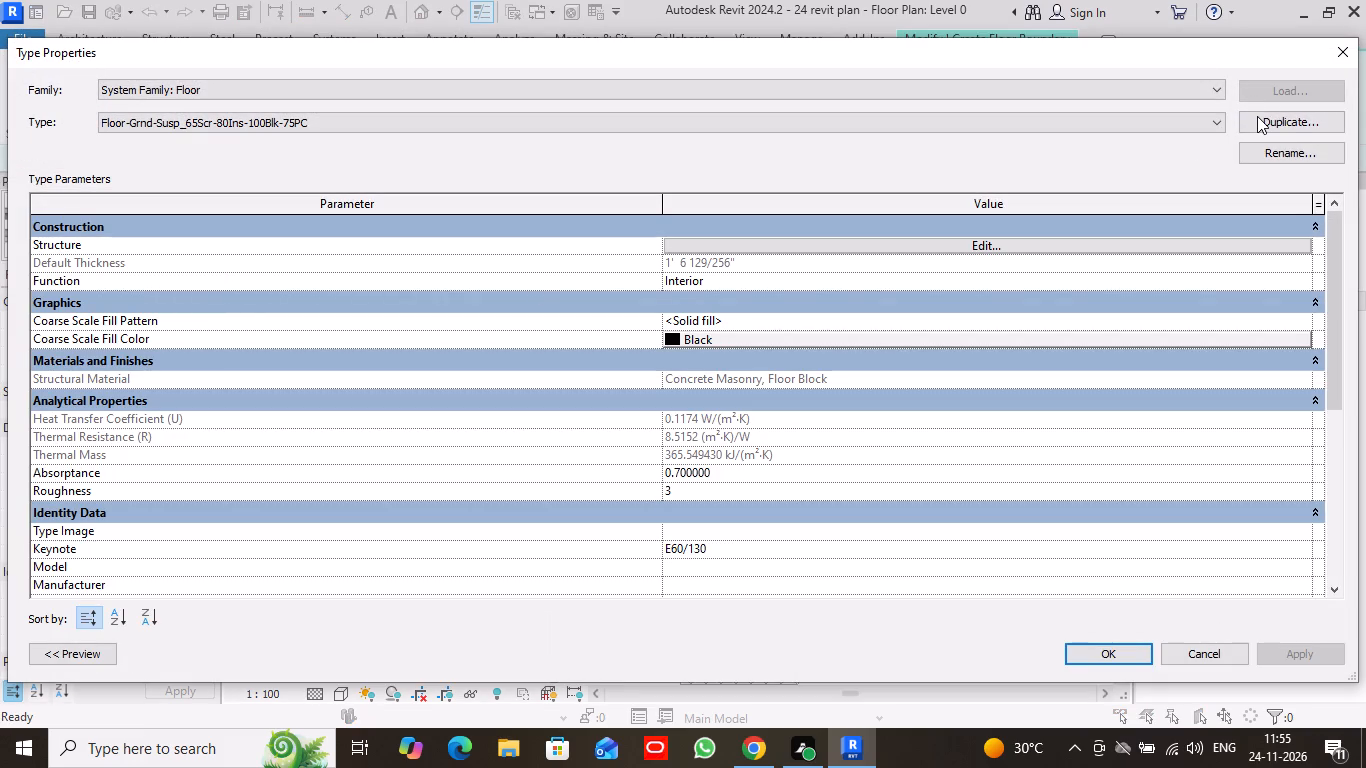
left_click(1284, 119)
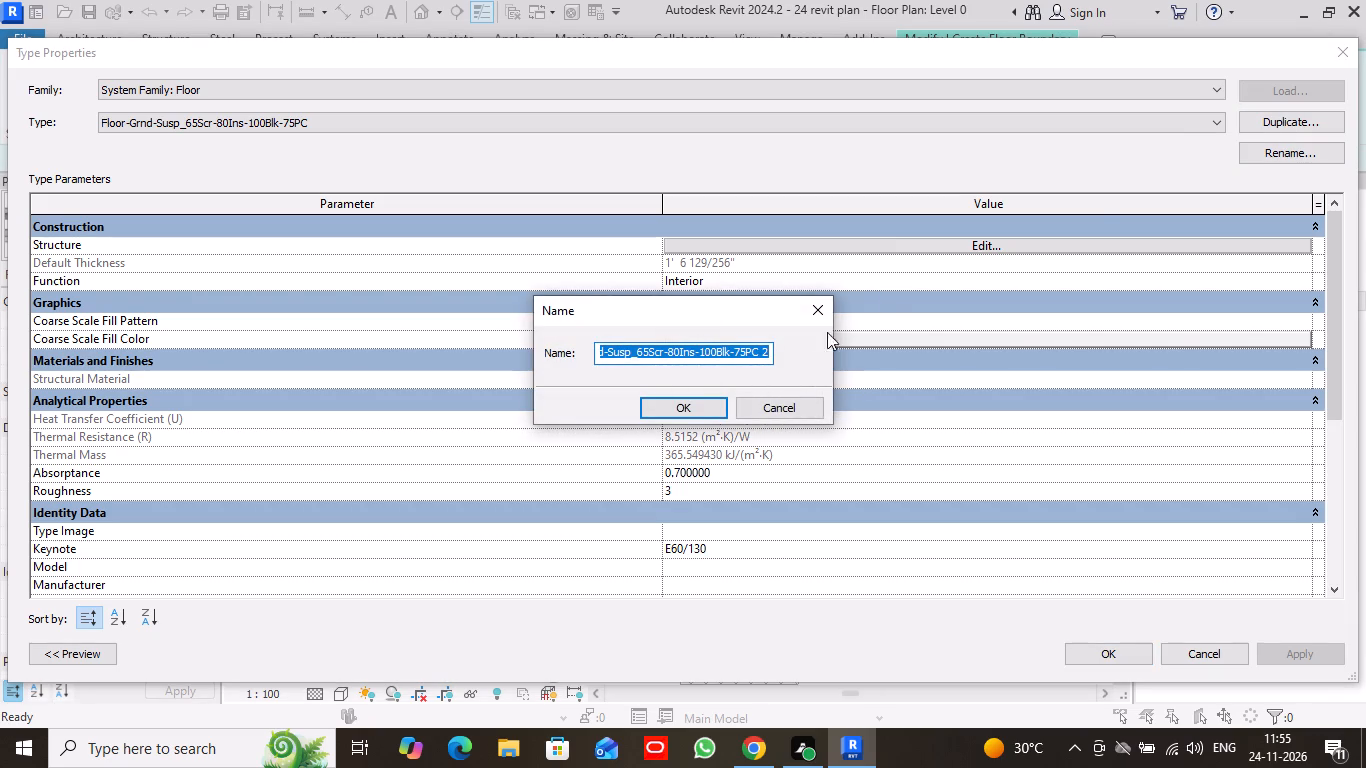
type("12")
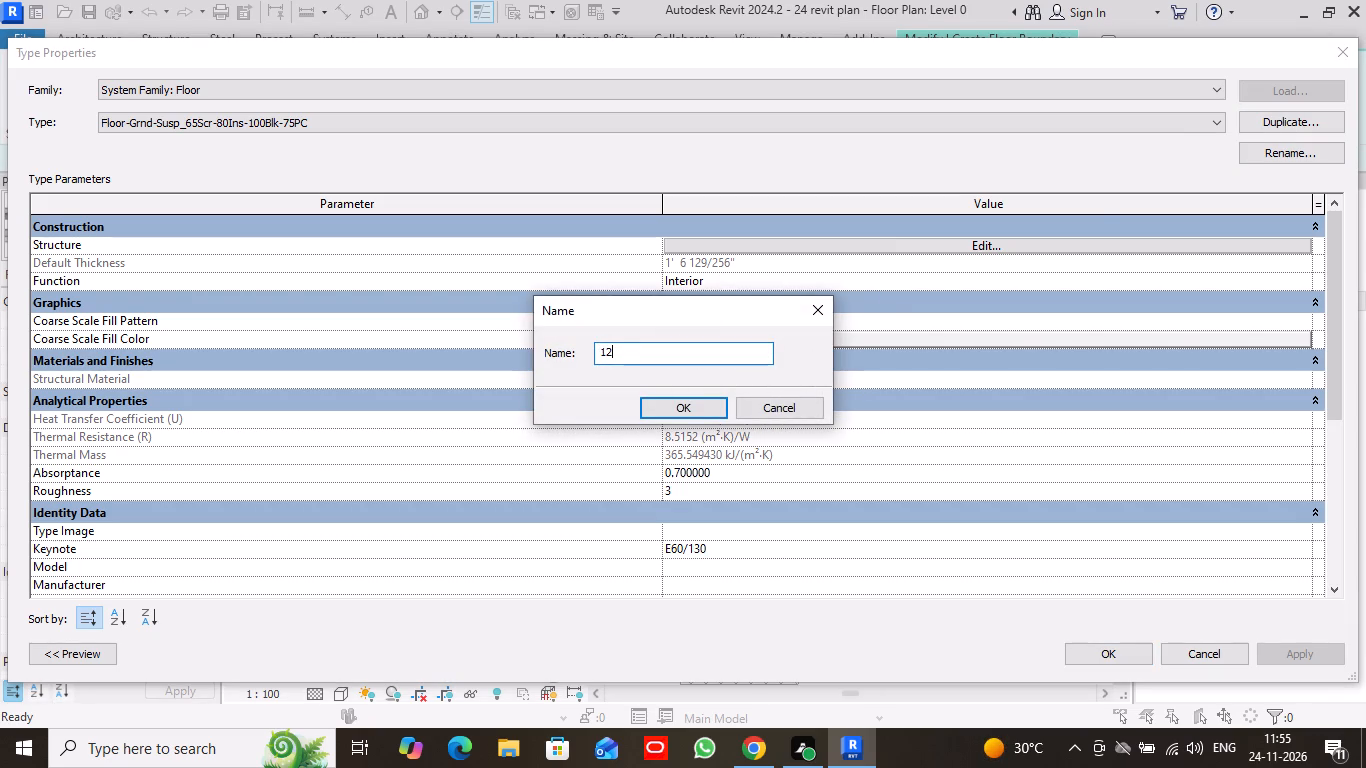
type("\" f")
type("loor")
left_click(696, 408)
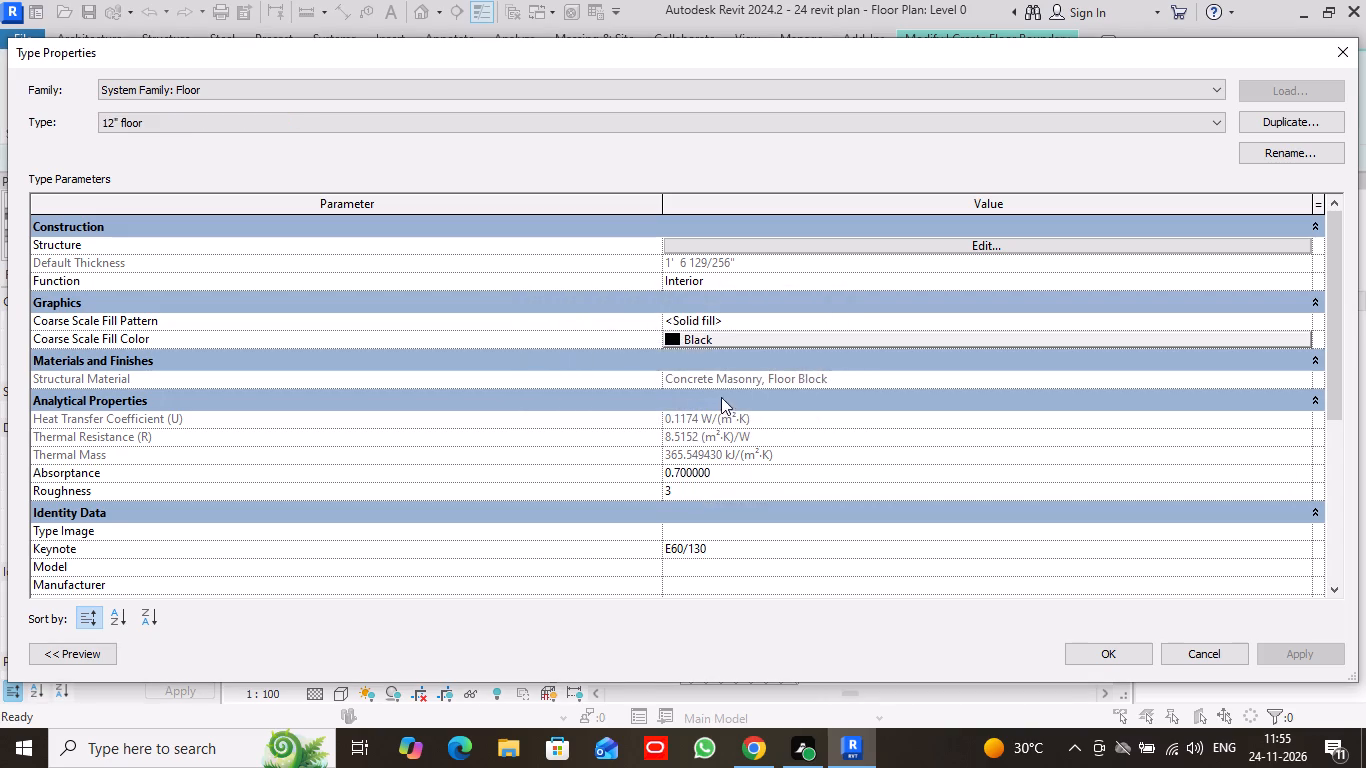
Delete all layers of the 12" floor's structure except the Concrete, Precast layer between the core boundaries.
left_click(1019, 244)
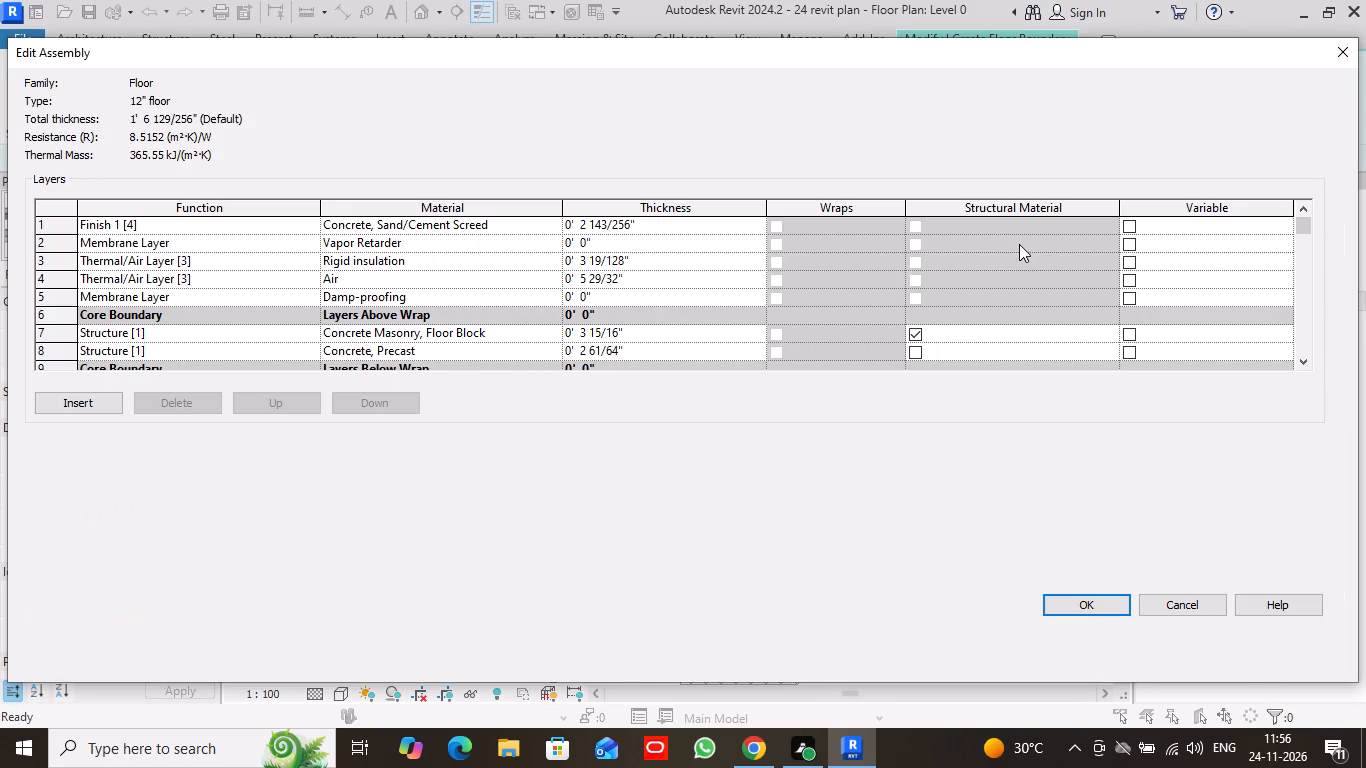
scroll(478, 301, "down", 4)
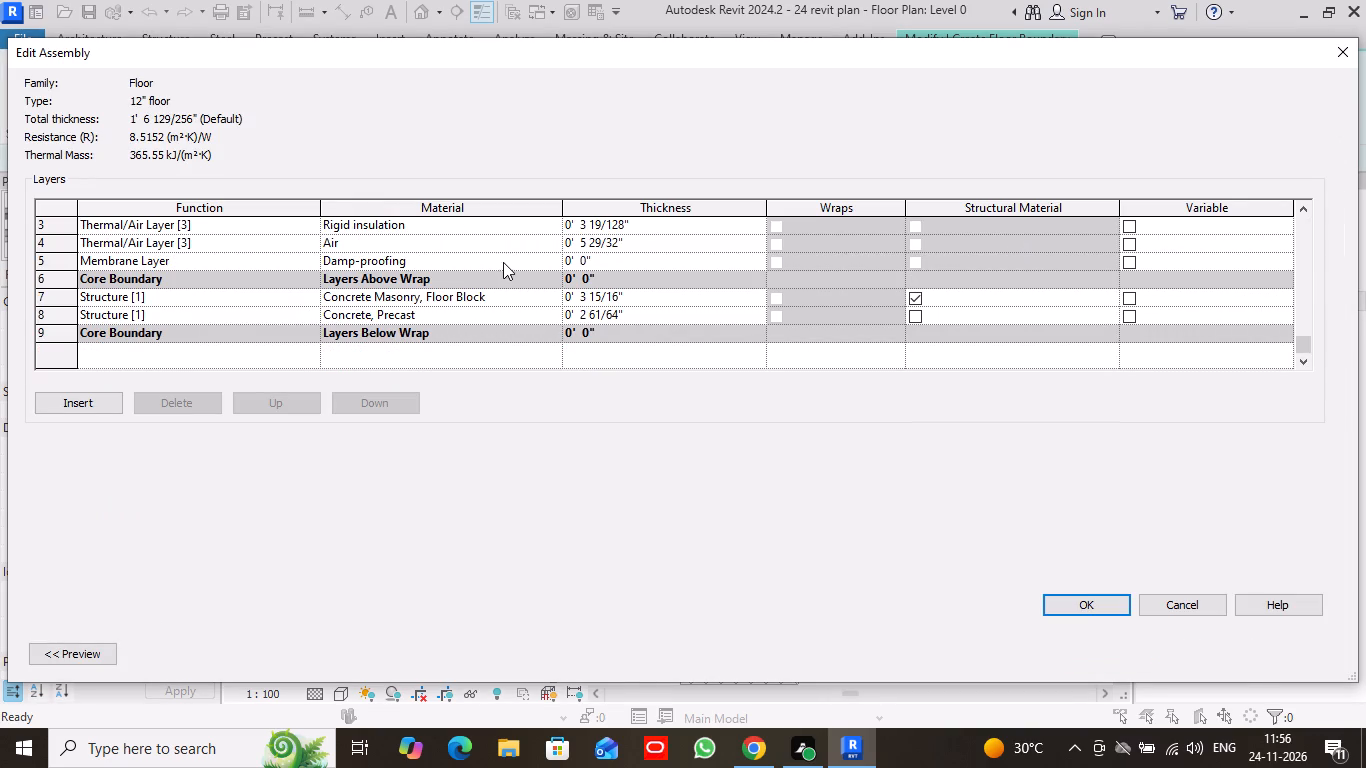
scroll(505, 256, "up", 9)
left_click(236, 223)
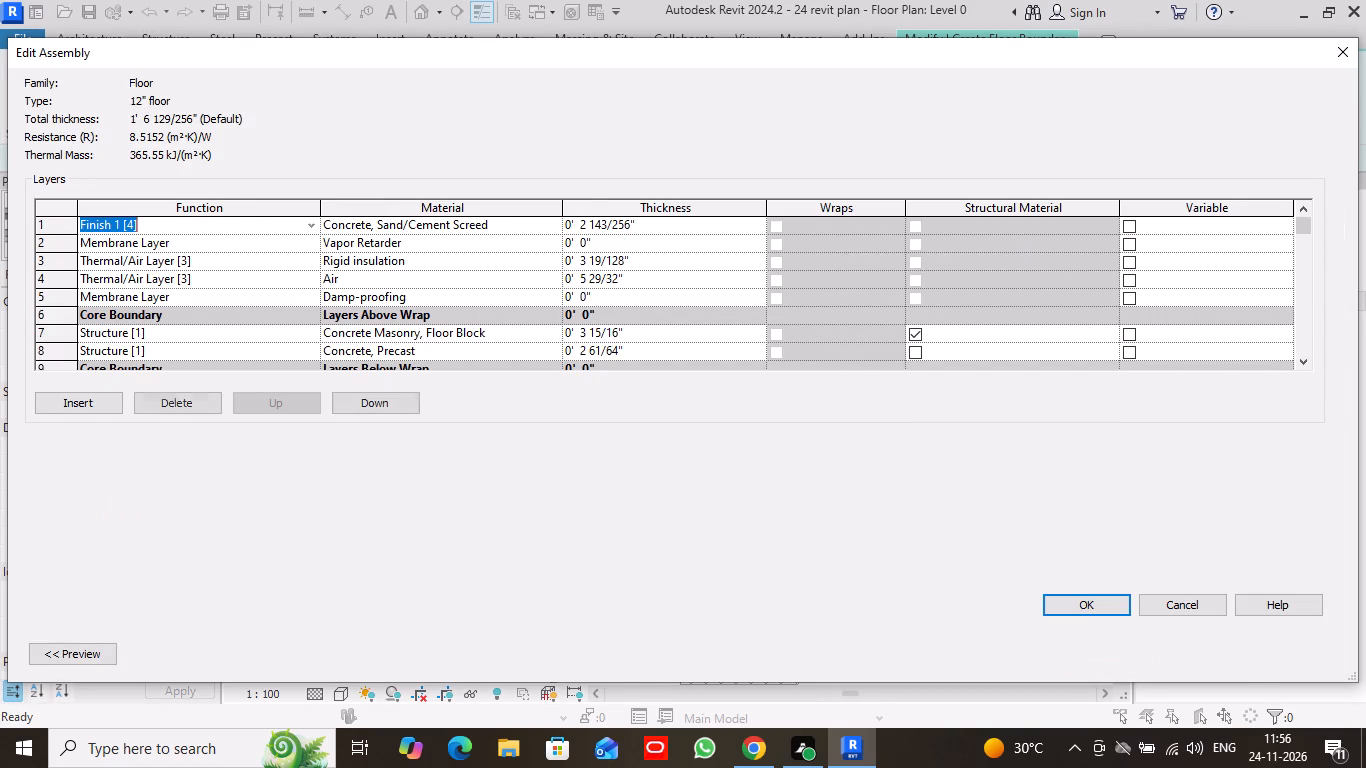
left_click(187, 406)
left_click(187, 406)
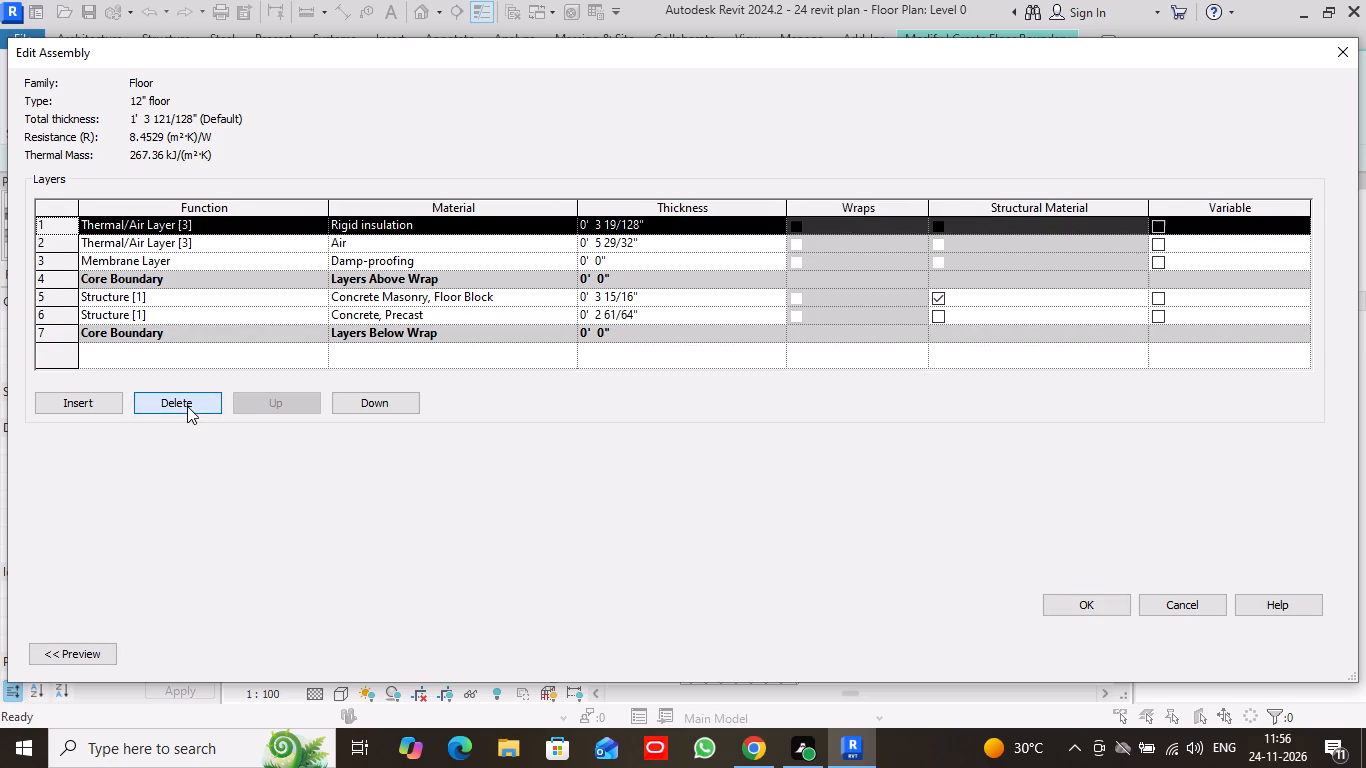
left_click(187, 406)
left_click(187, 406)
left_click(187, 406)
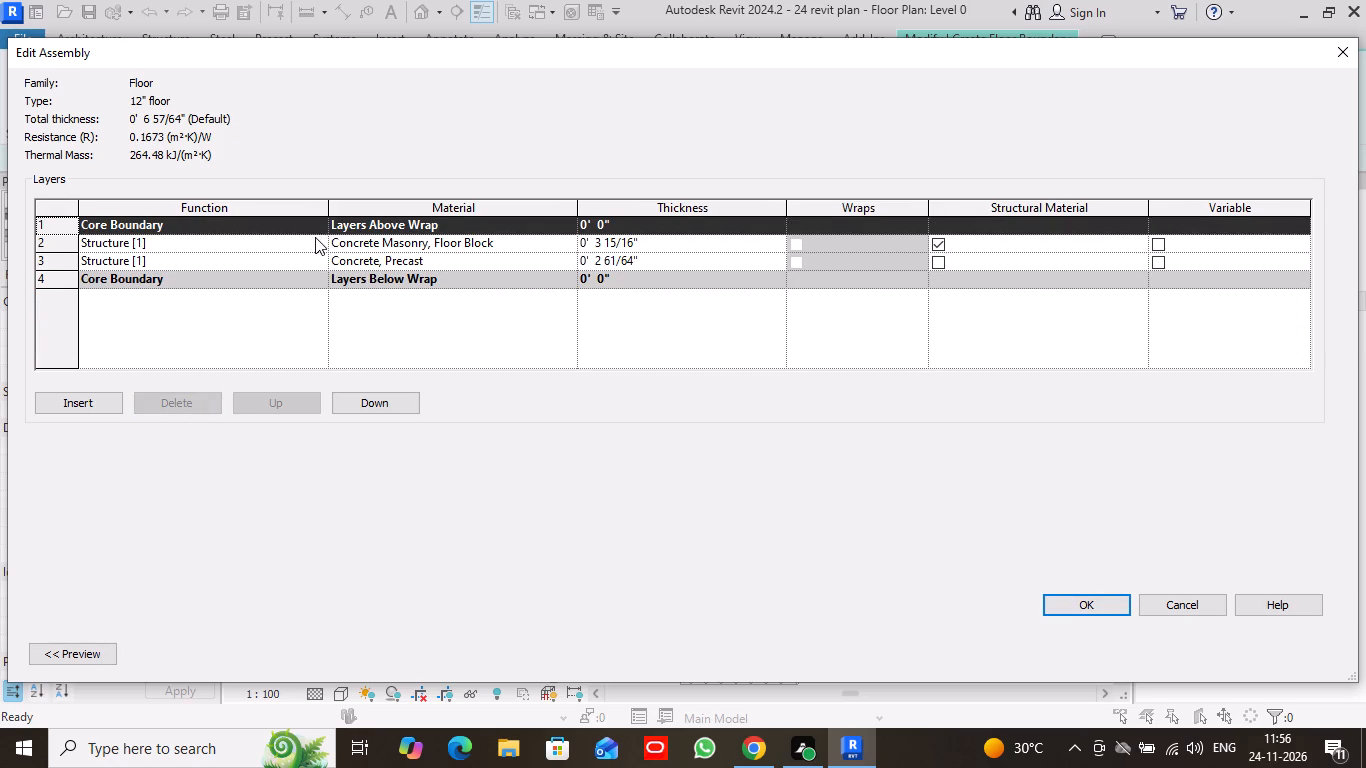
left_click(315, 239)
left_click(201, 405)
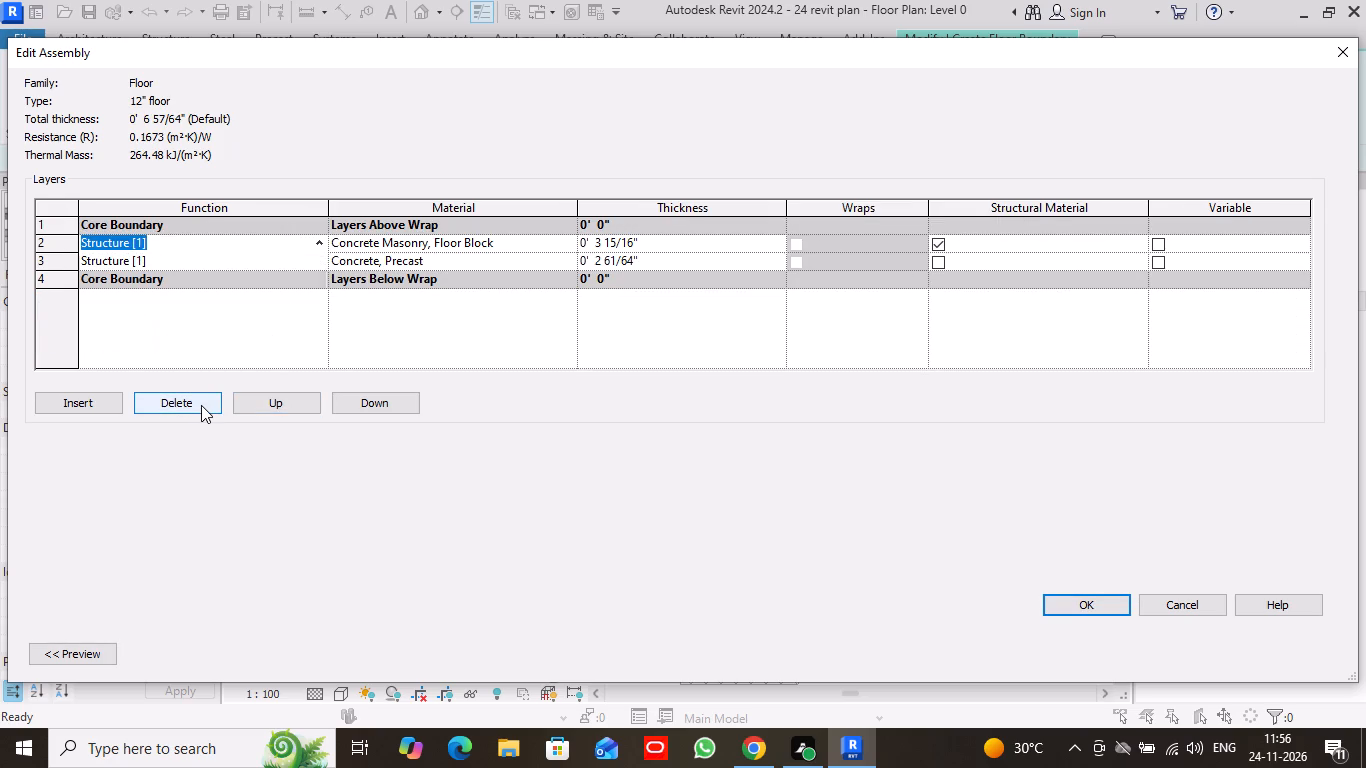
left_click(201, 405)
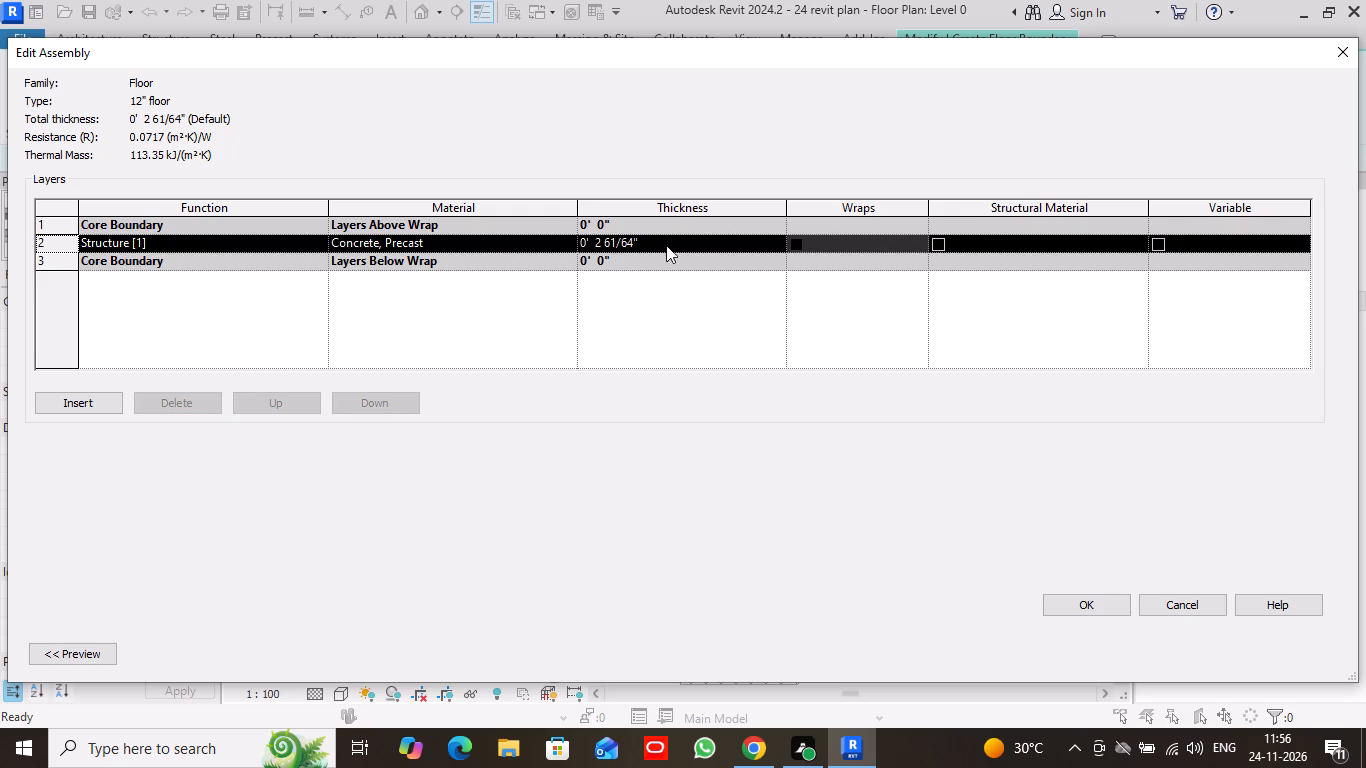
Set the Concrete, Precast layer's thickness to 12" and accept the floor type.
left_click(698, 245)
type("12")
key("shift+quotedbl")
key("Return")
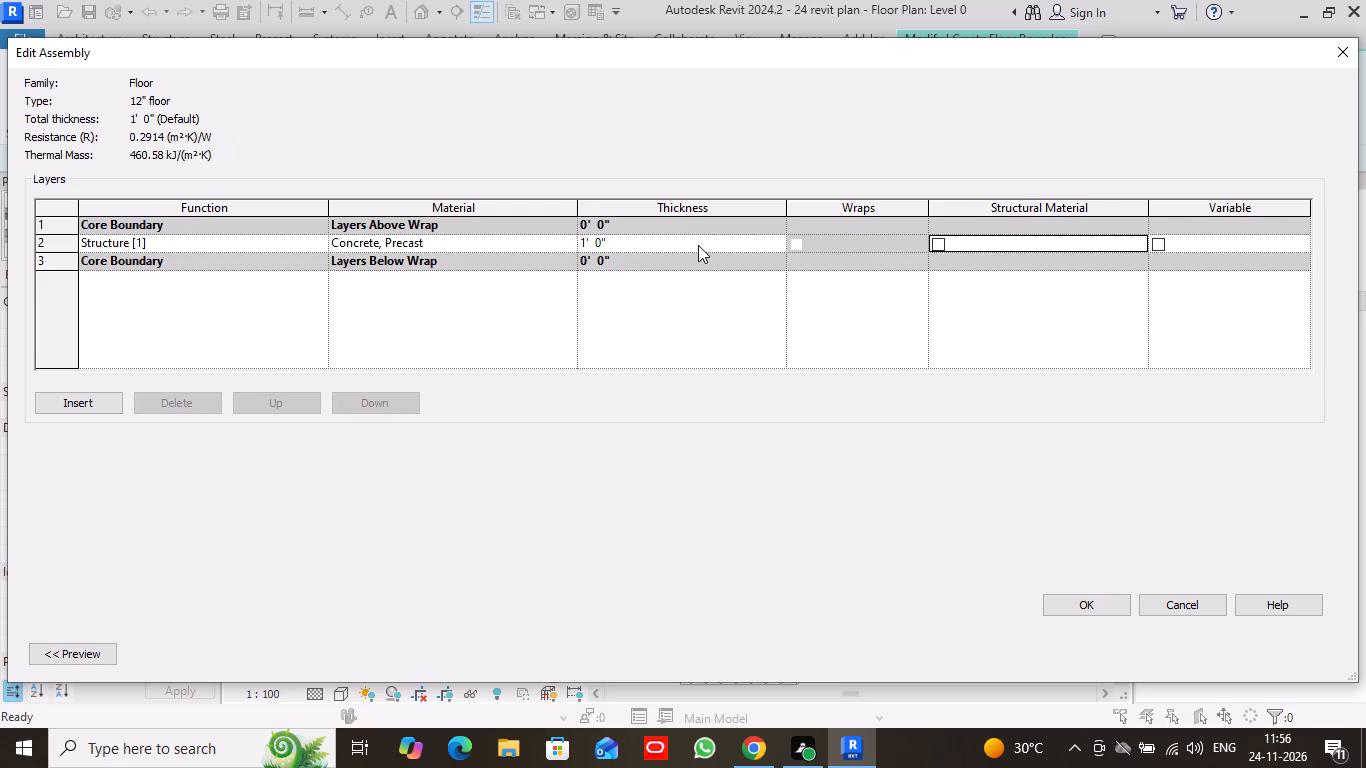
left_click(1095, 605)
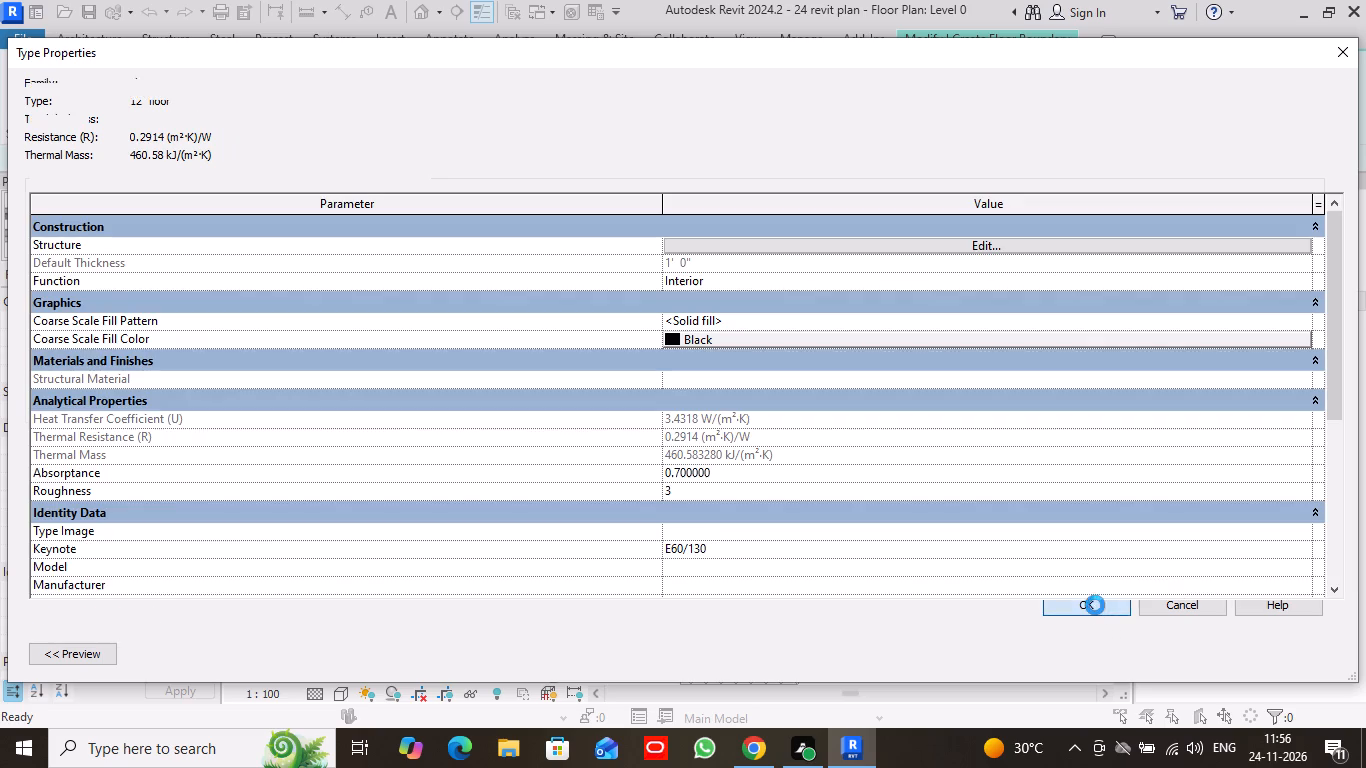
left_click(1096, 645)
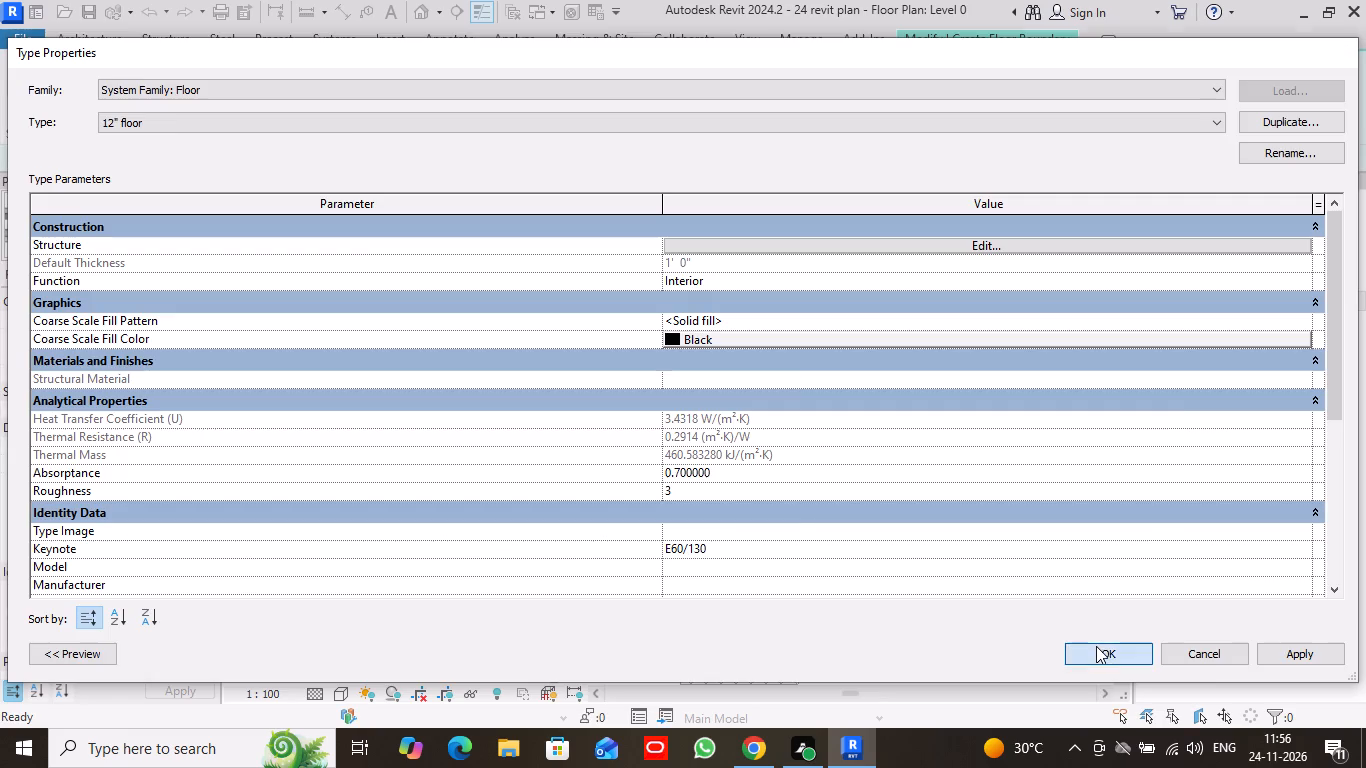
Sketch a rectangular floor boundary around the outer wall corners of the Level 0 plan and finish the floor.
scroll(886, 430, "down", 1)
middle_click_drag(890, 438, 859, 337)
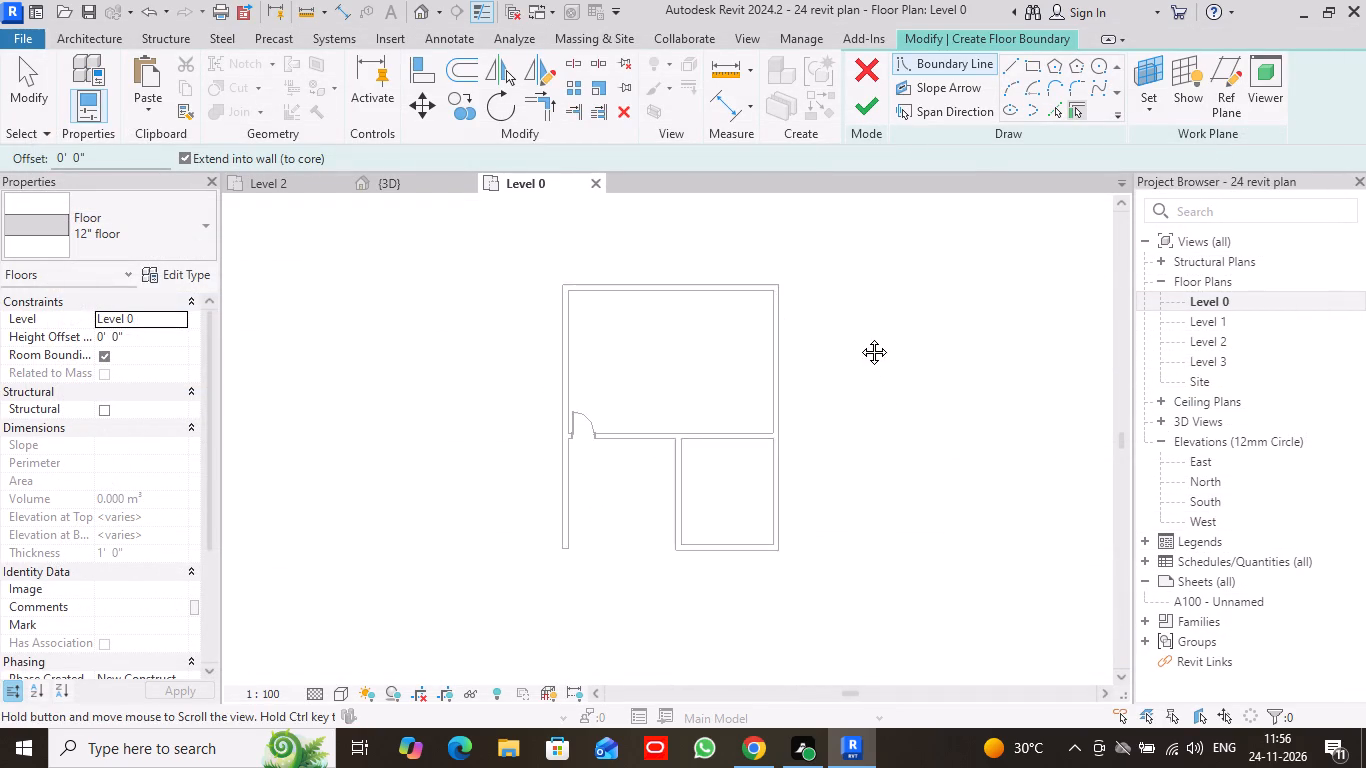
middle_click_drag(859, 337, 858, 346)
scroll(829, 370, "up", 2)
middle_click_drag(828, 372, 858, 374)
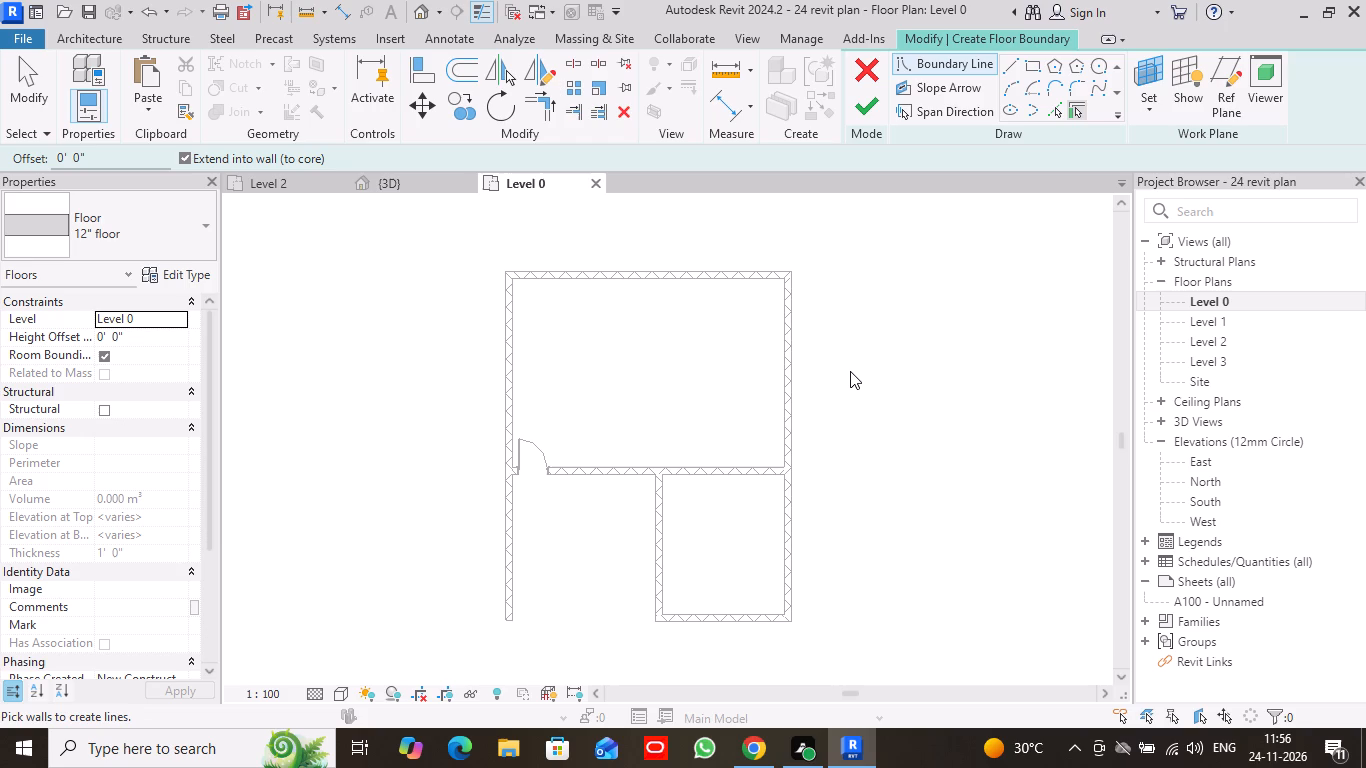
left_click(1027, 66)
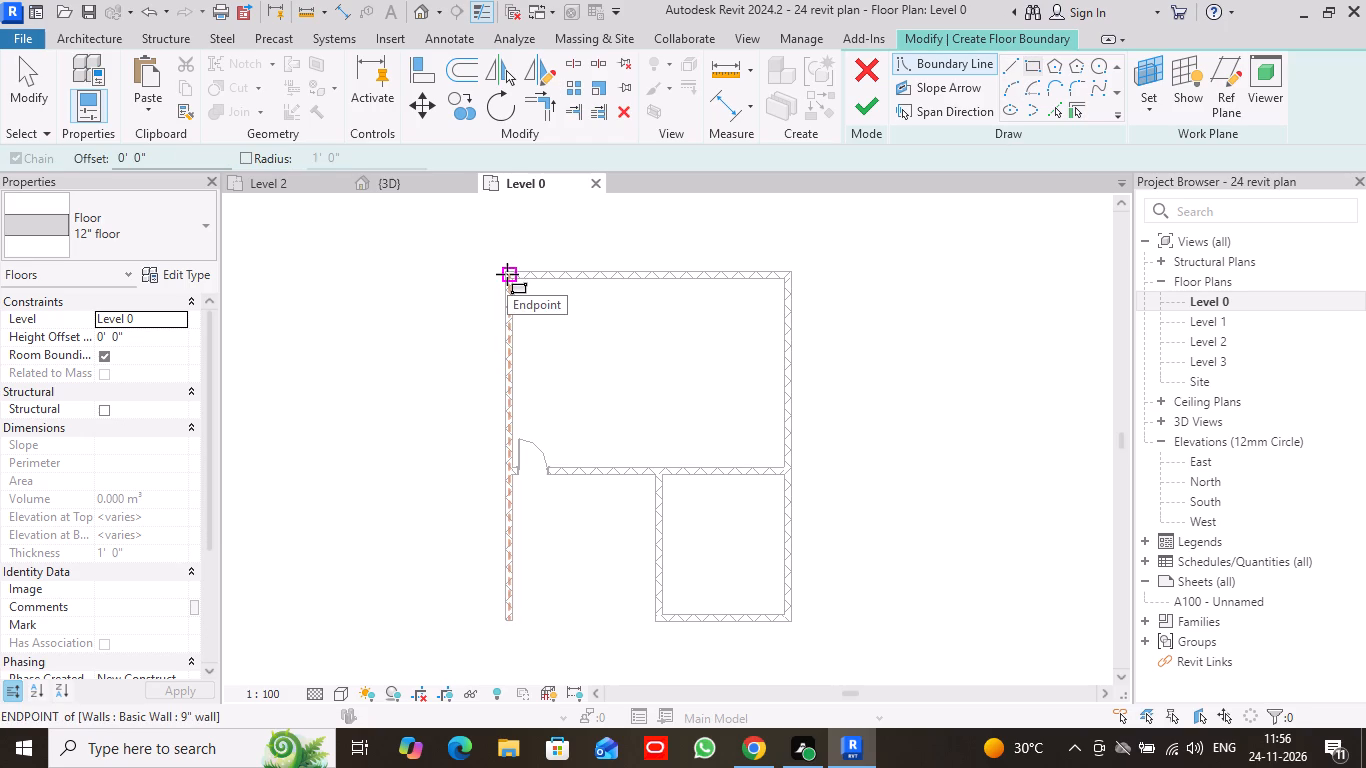
scroll(507, 274, "up", 3)
left_click(510, 268)
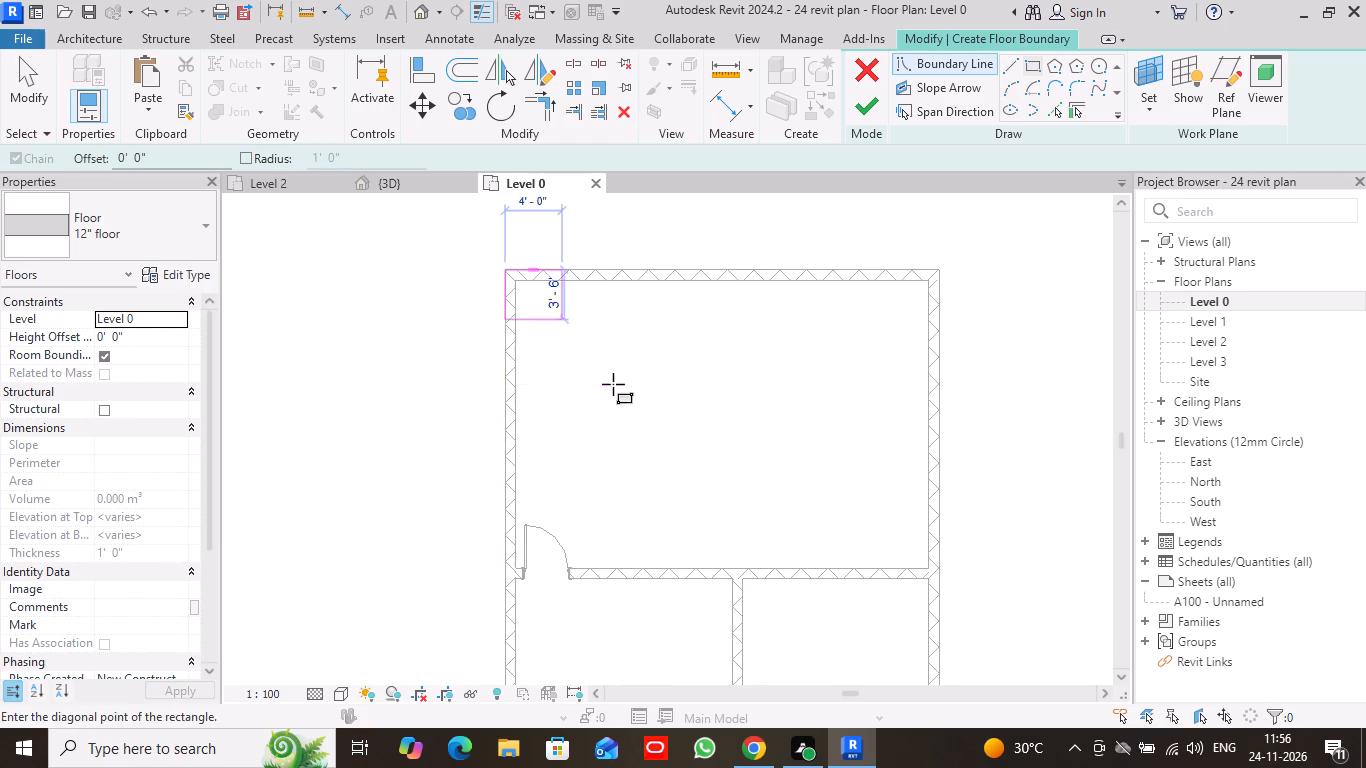
scroll(842, 532, "down", 3)
middle_click_drag(843, 533, 769, 339)
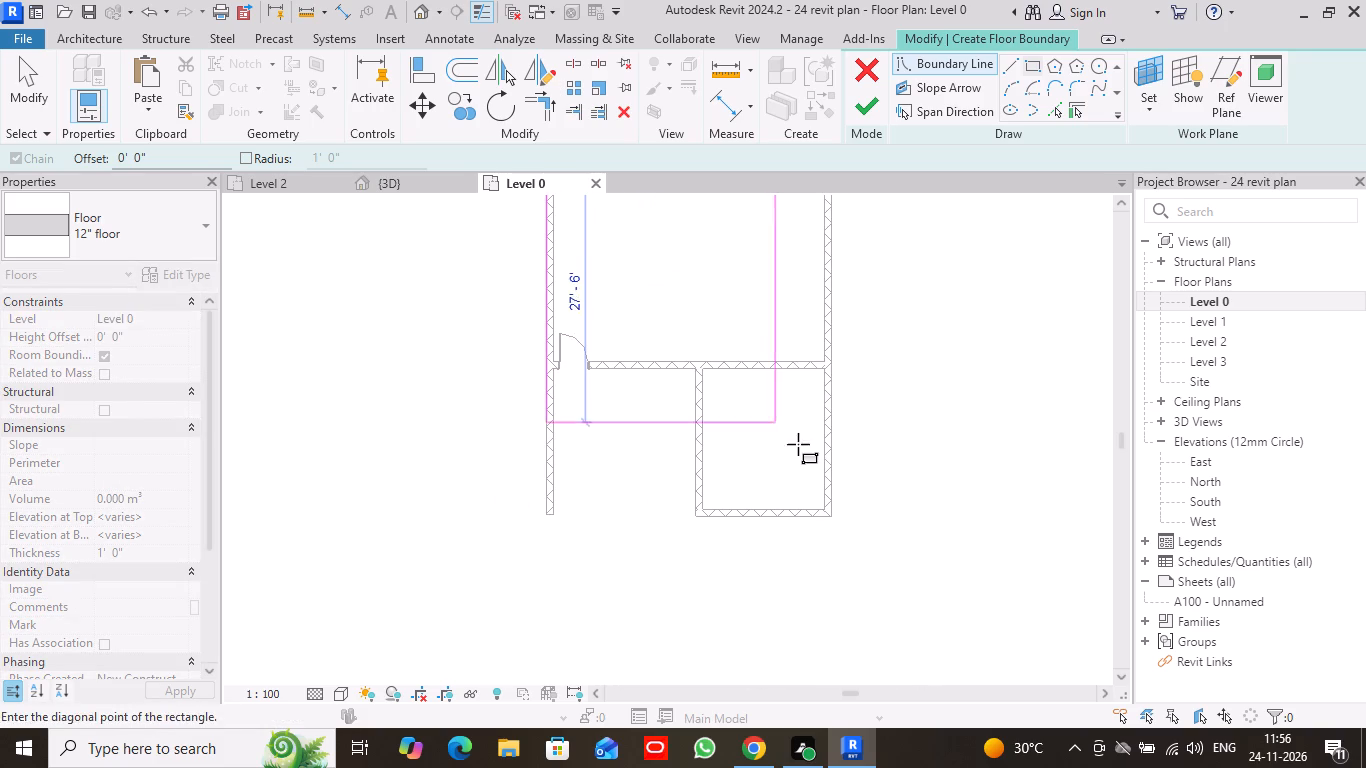
left_click(833, 518)
left_click(867, 105)
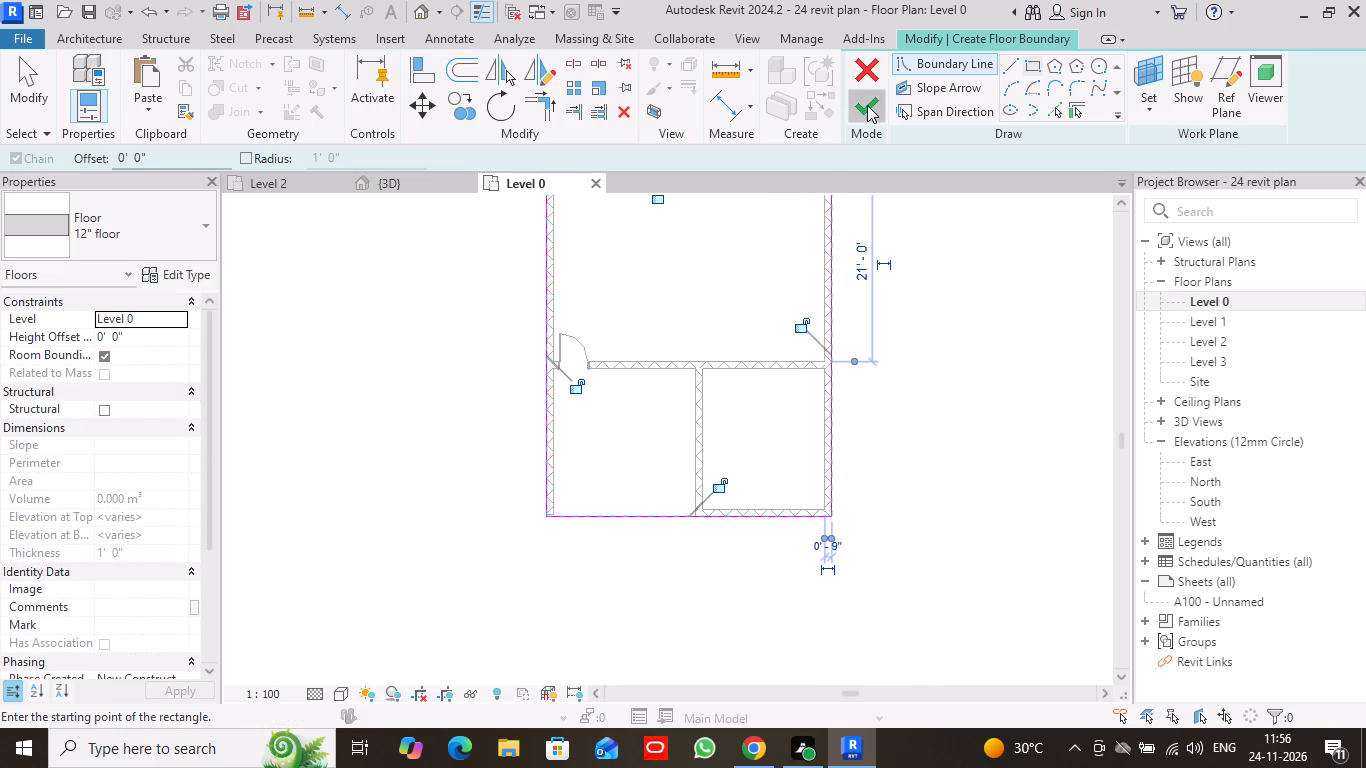
View the new Level 0 floor beneath the building in 3D.
scroll(898, 327, "down", 3)
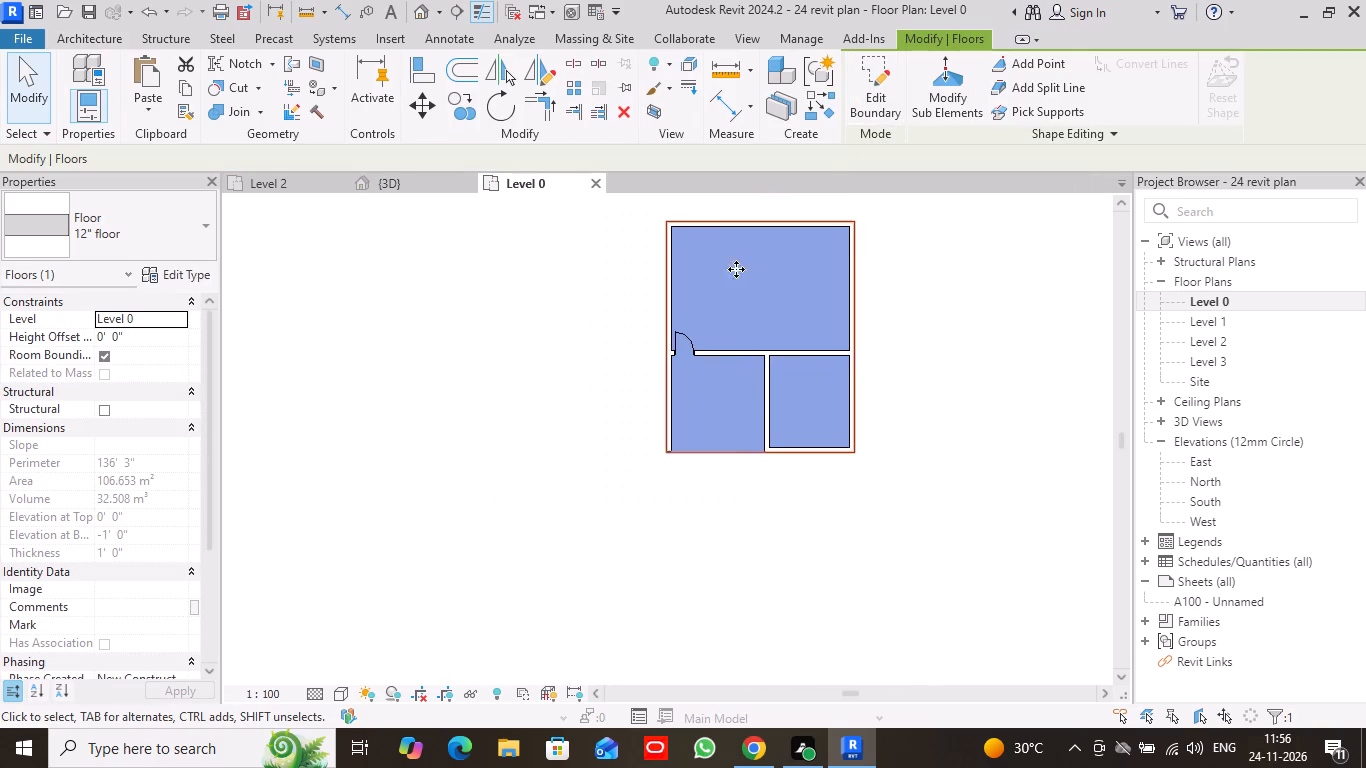
left_click(433, 183)
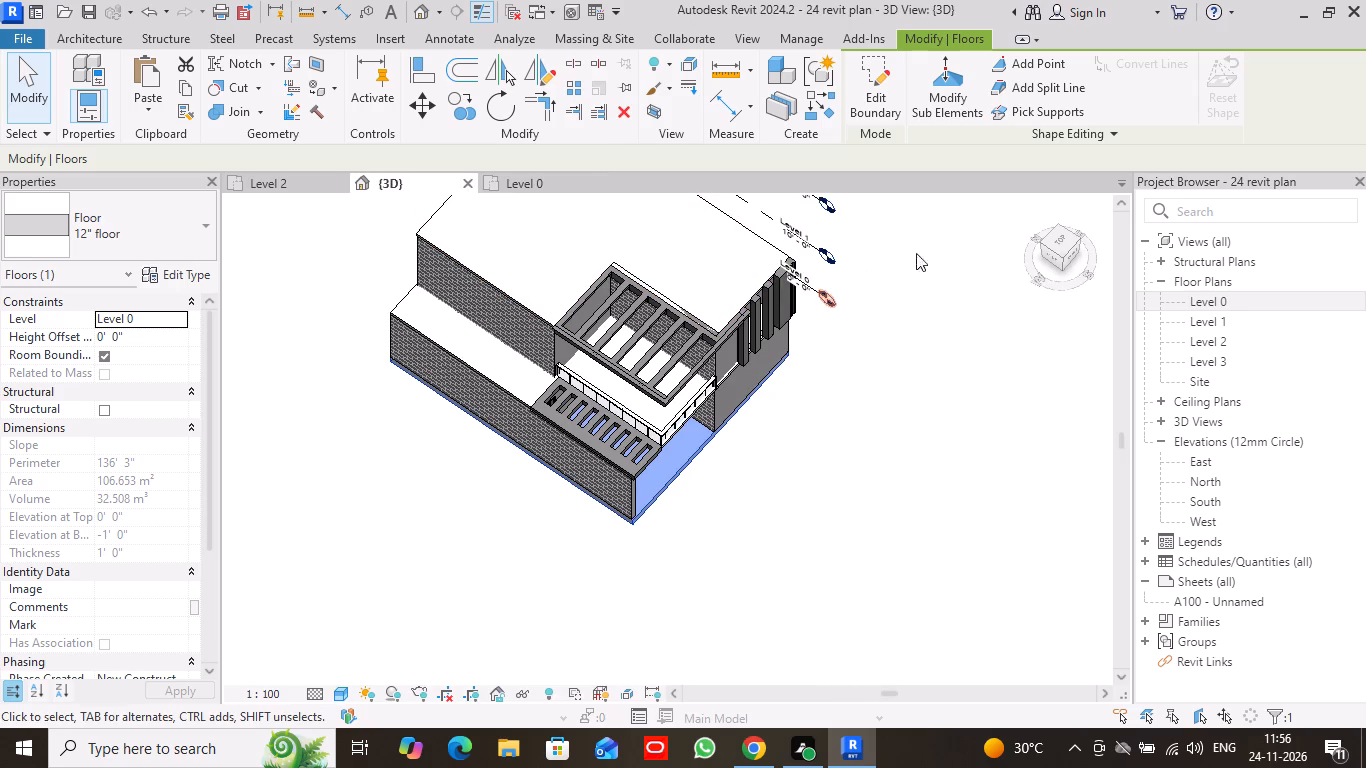
Examine the new Level 0 floor around the building's base from several 3D angles and clear the floor selection.
left_click_drag(1076, 239, 1028, 239)
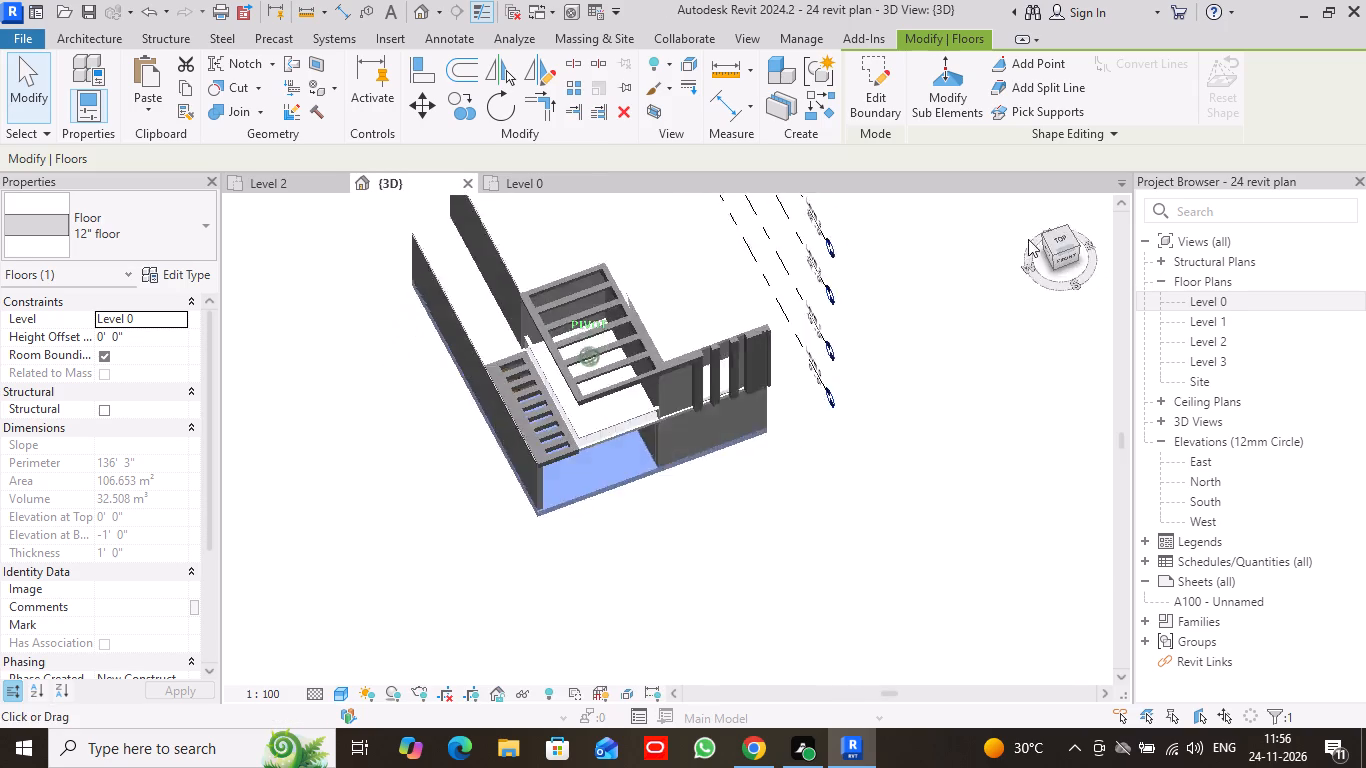
left_click_drag(1028, 239, 882, 226)
scroll(927, 430, "down", 1)
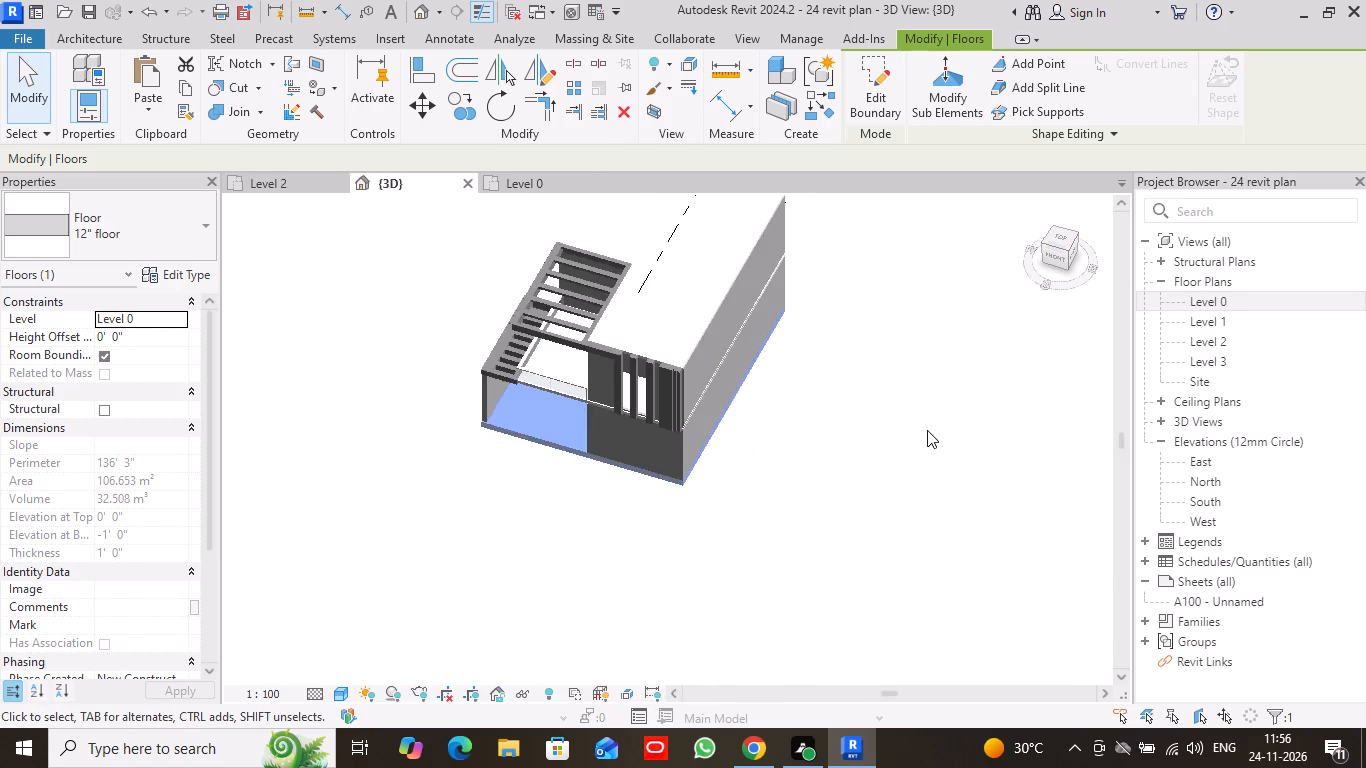
scroll(668, 456, "up", 5)
scroll(749, 459, "up", 3)
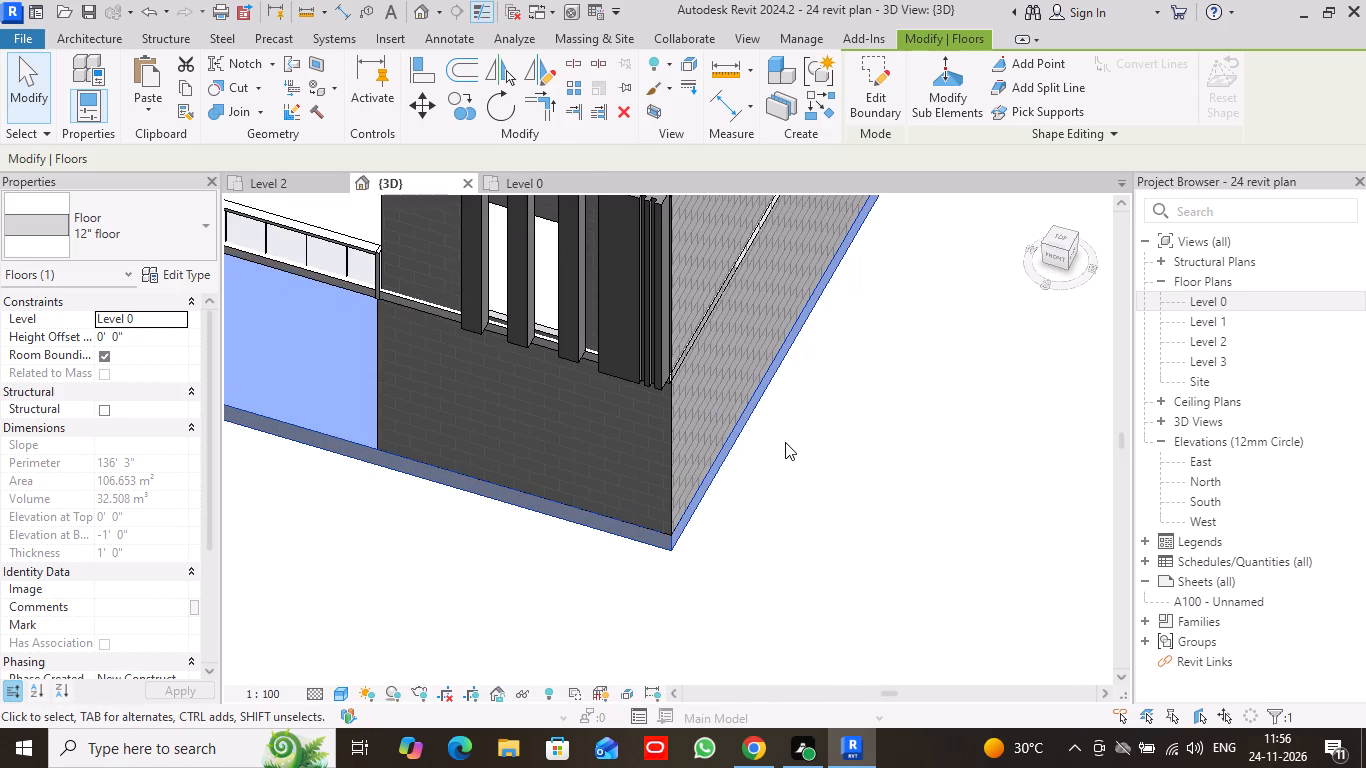
scroll(841, 443, "down", 3)
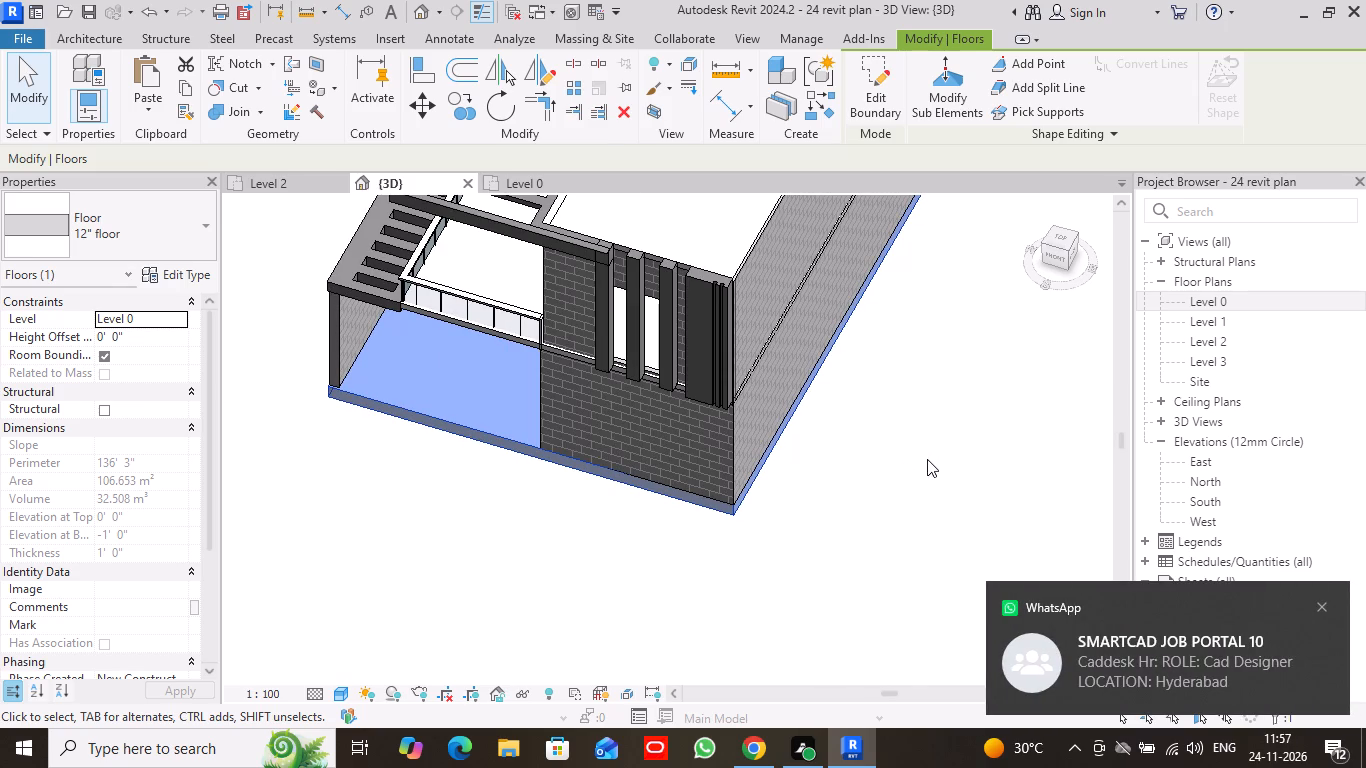
scroll(829, 469, "down", 5)
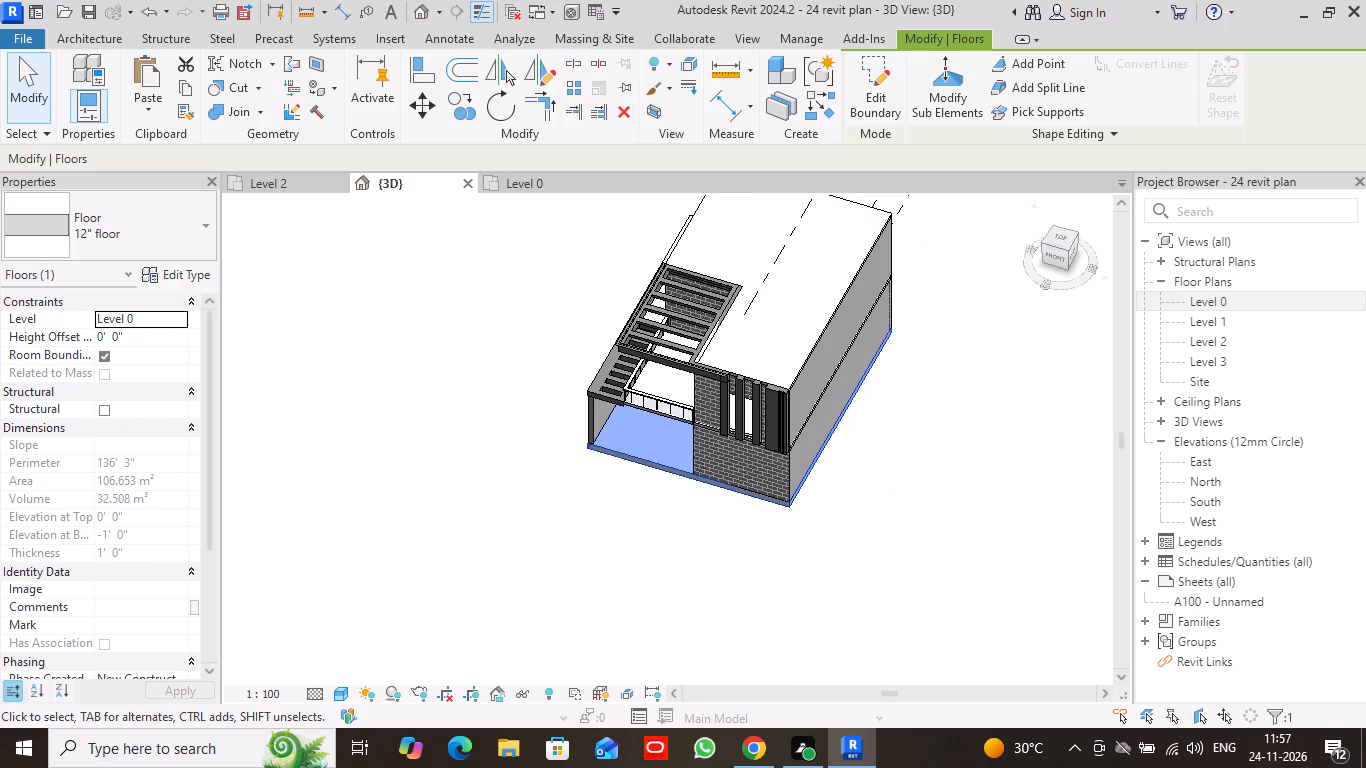
left_click_drag(1043, 248, 1102, 254)
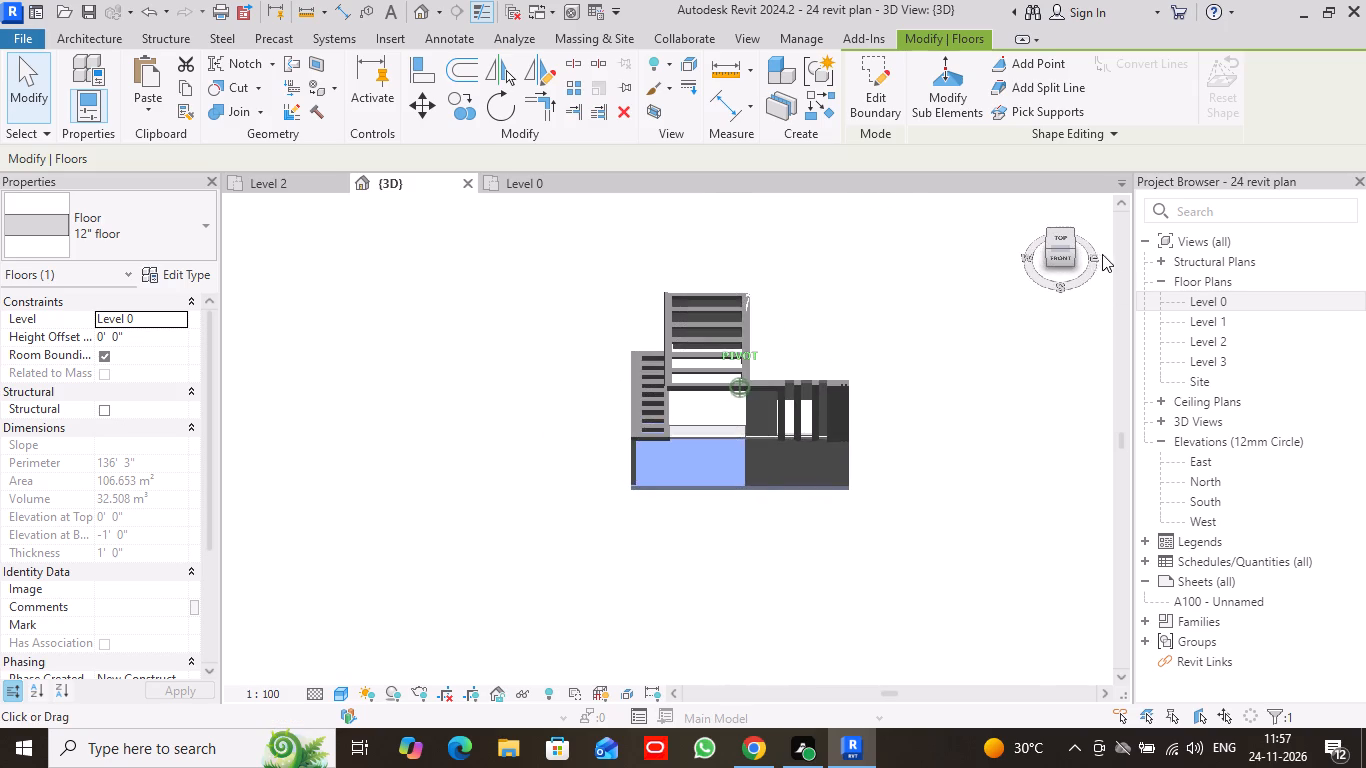
left_click_drag(1102, 254, 280, 667)
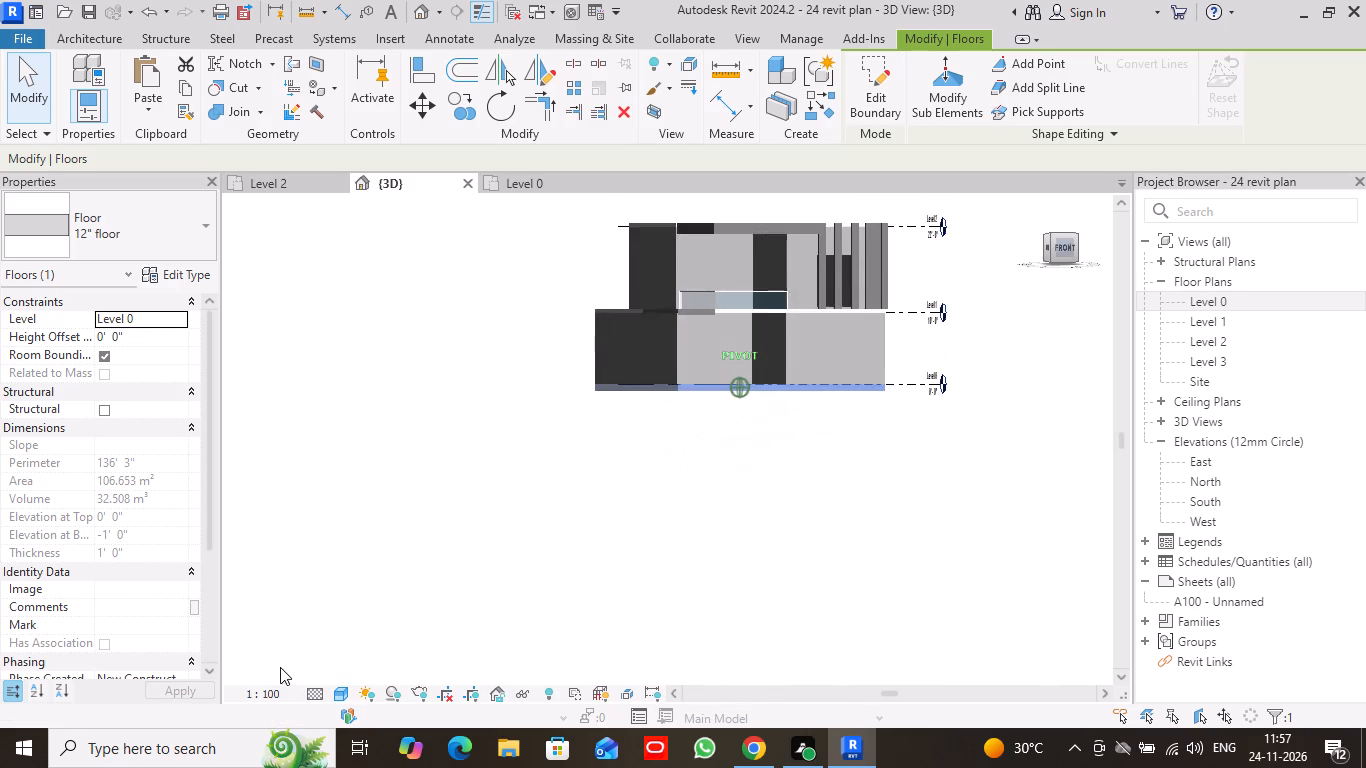
left_click_drag(280, 667, 301, 676)
scroll(765, 422, "up", 4)
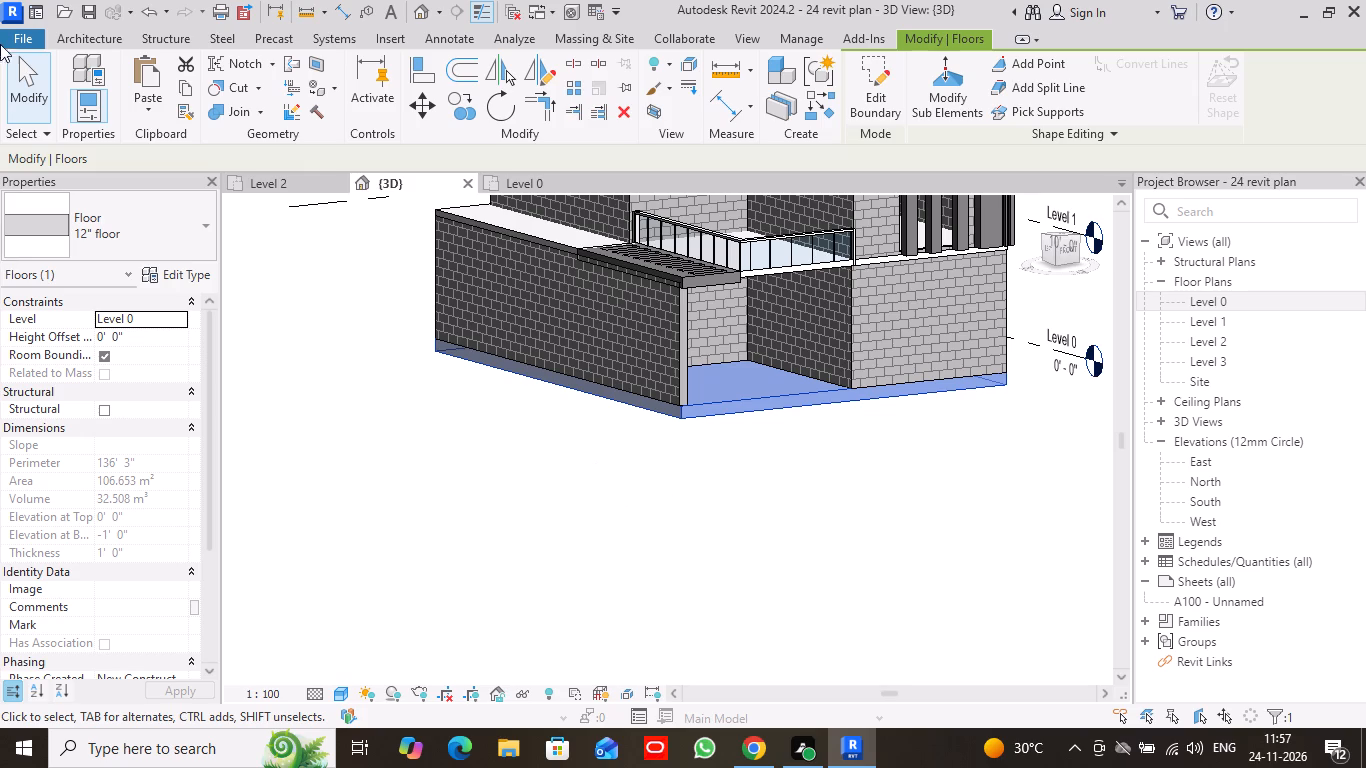
left_click(24, 74)
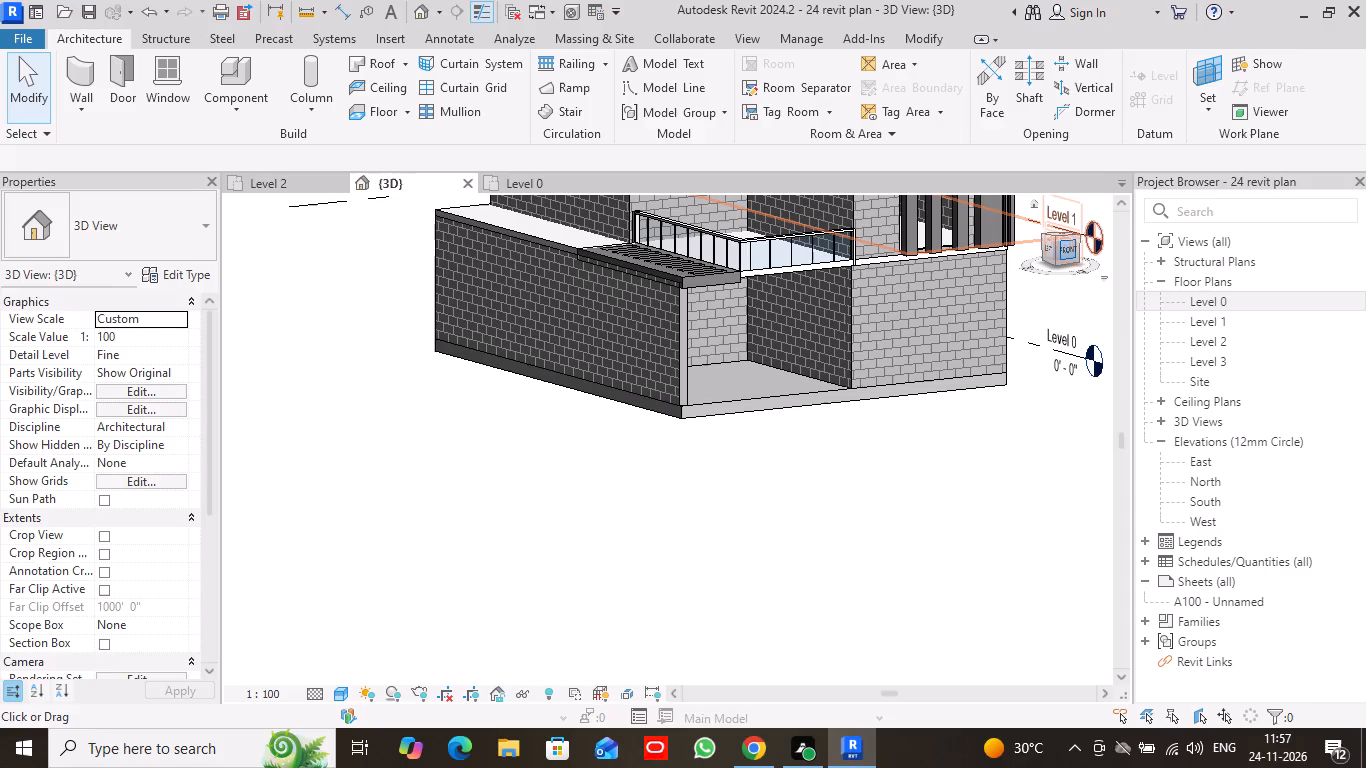
Edit the profile of the front ground-floor 9" wall, sketching a rectangular opening about 8'-1" wide by 7'-4" high from its base.
left_click(1064, 246)
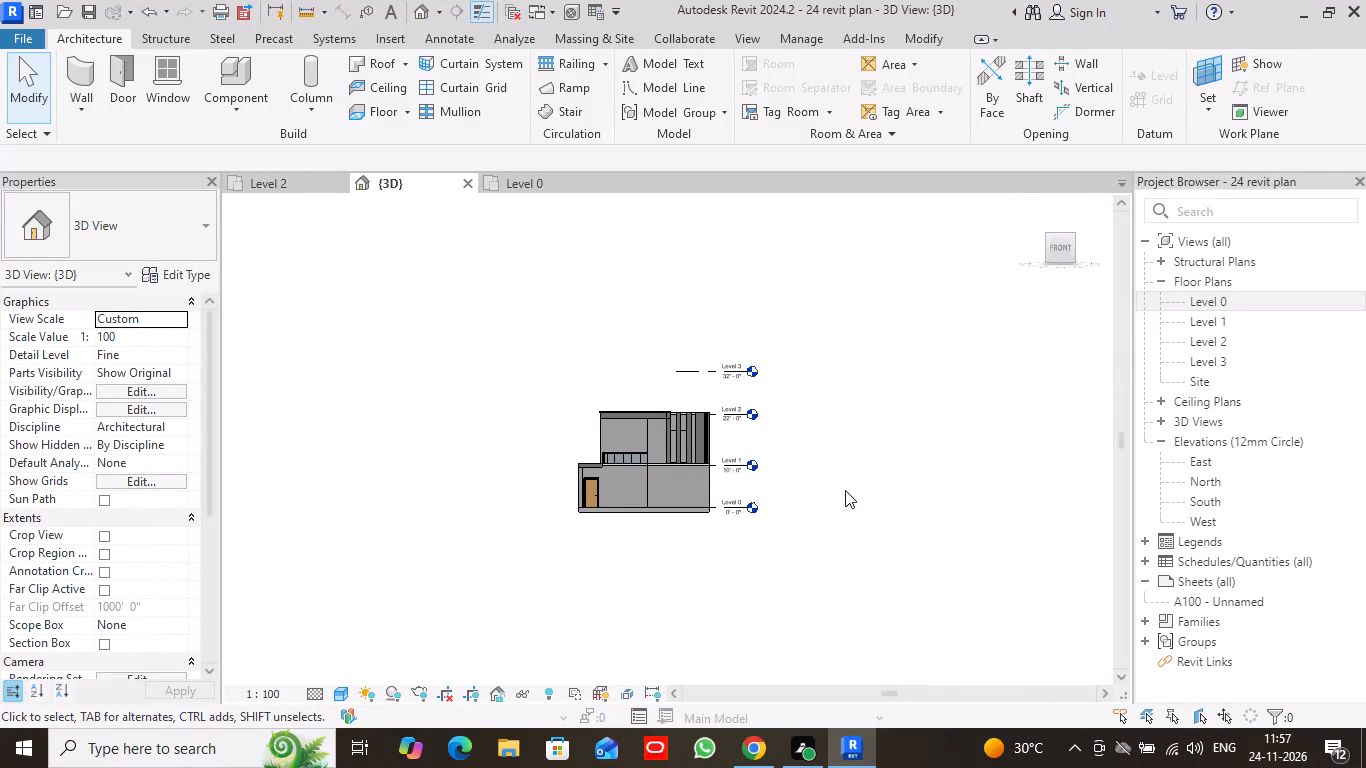
scroll(666, 490, "up", 5)
scroll(679, 479, "down", 1)
scroll(679, 479, "up", 1)
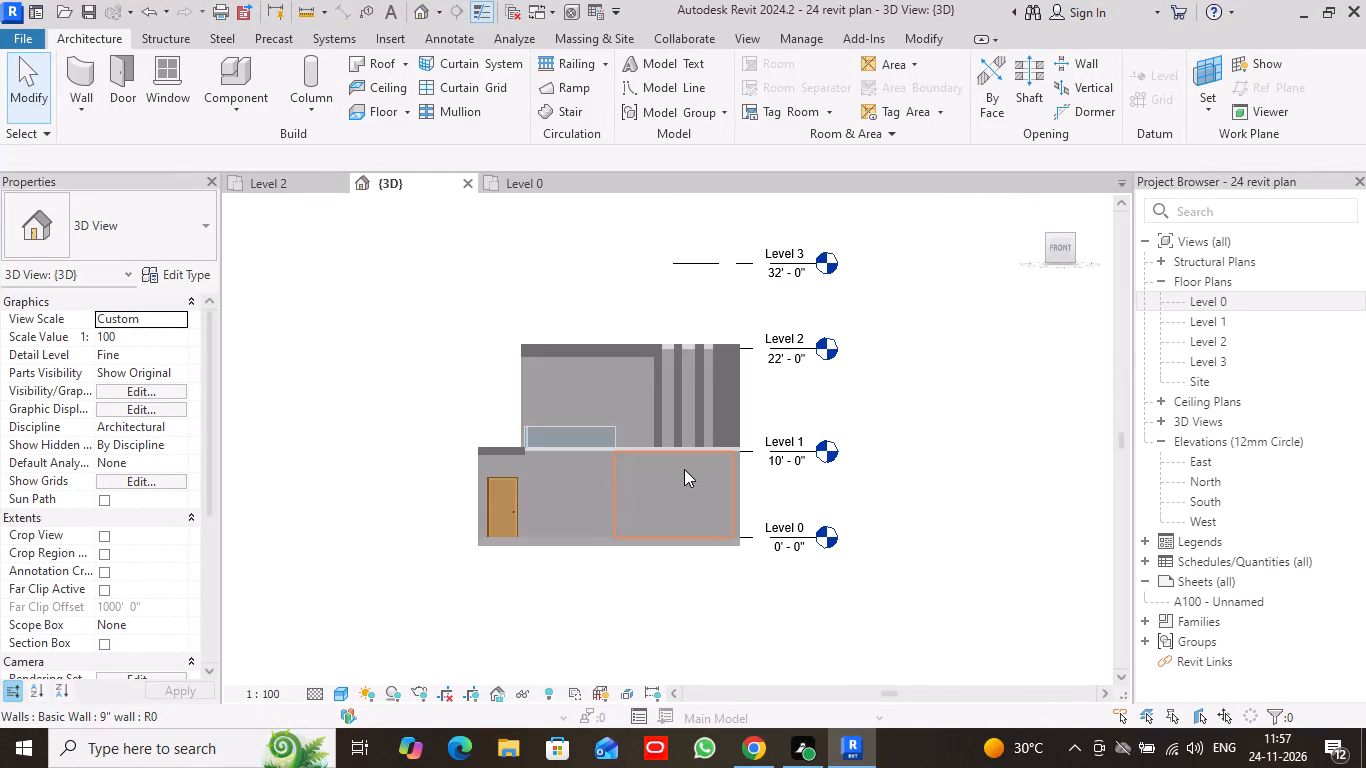
left_click(691, 495)
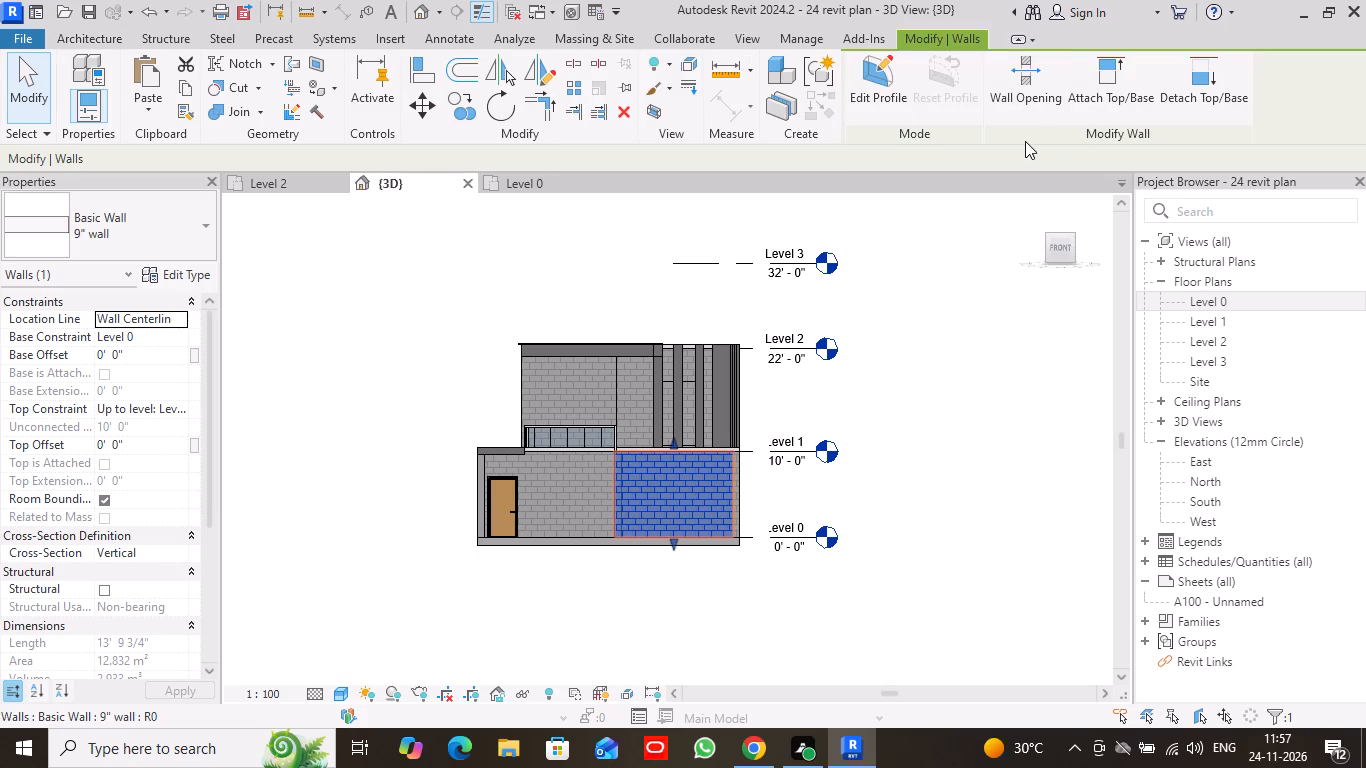
left_click(887, 84)
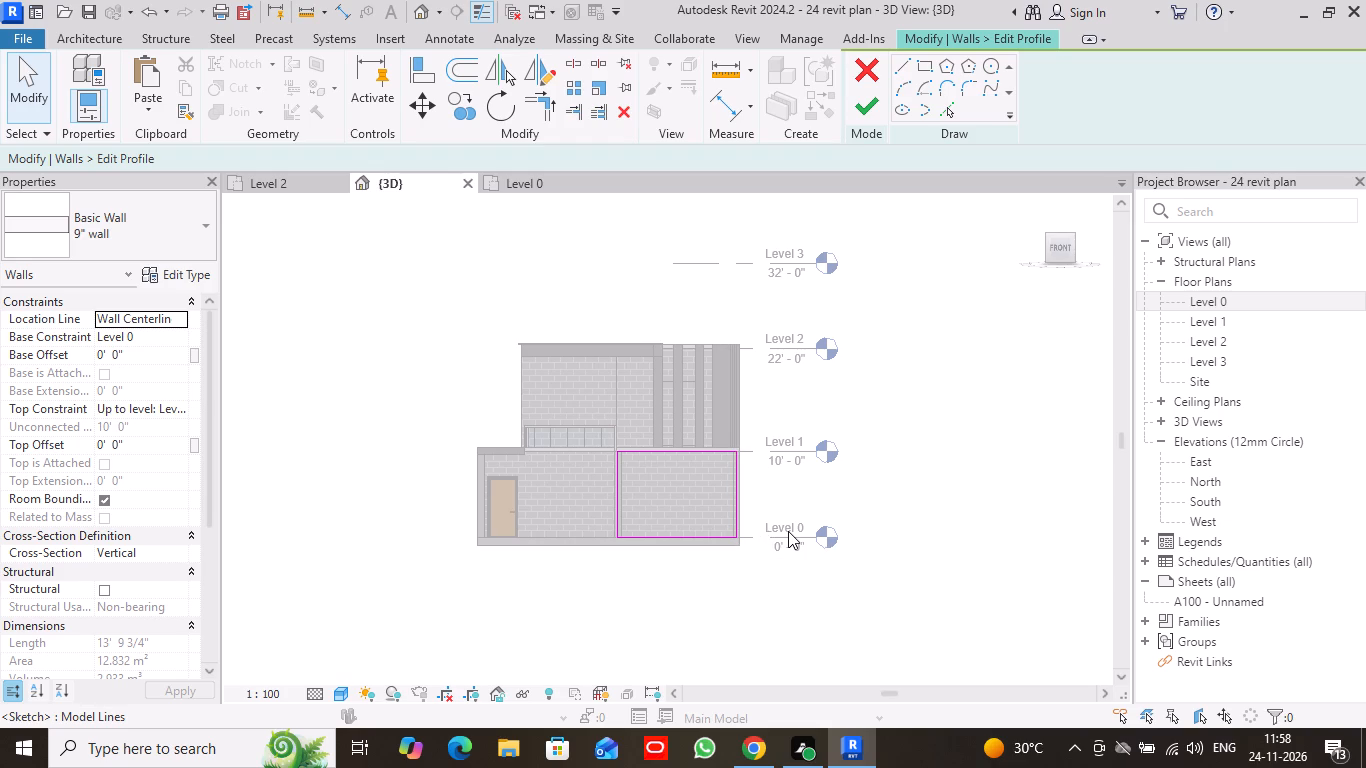
scroll(675, 498, "up", 2)
scroll(678, 495, "down", 1)
scroll(681, 491, "up", 3)
left_click(921, 67)
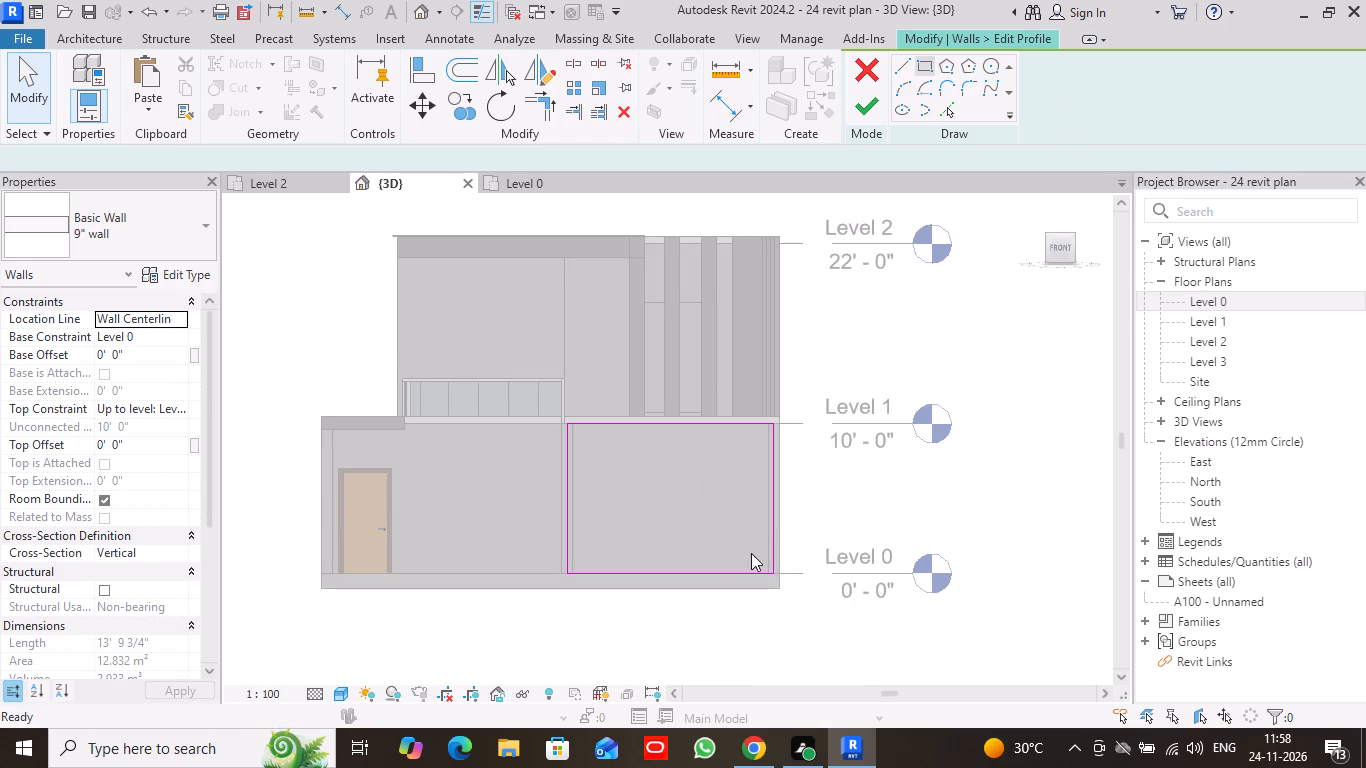
left_click(629, 568)
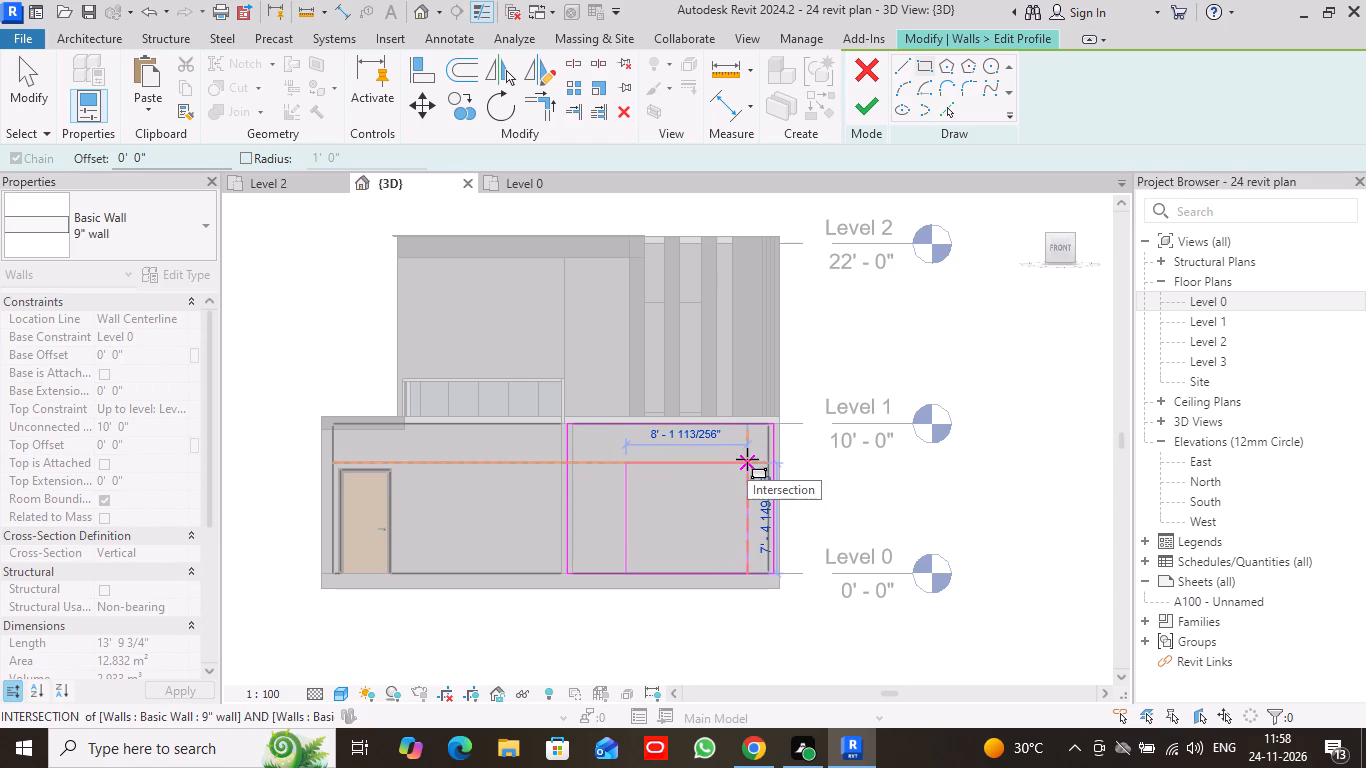
left_click(747, 459)
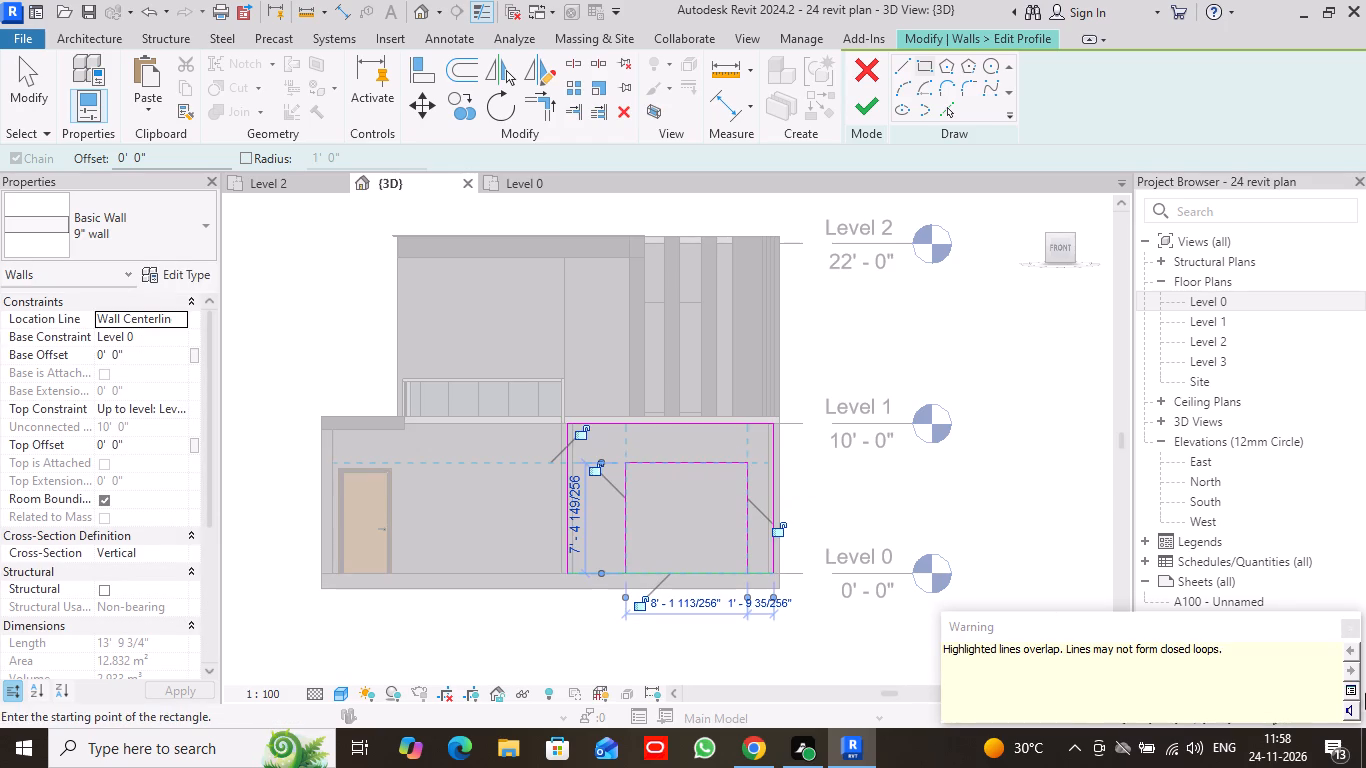
left_click(1351, 623)
Delete the opening rectangle's bottom line and the wall profile's overlapping bottom line.
scroll(710, 624, "up", 4)
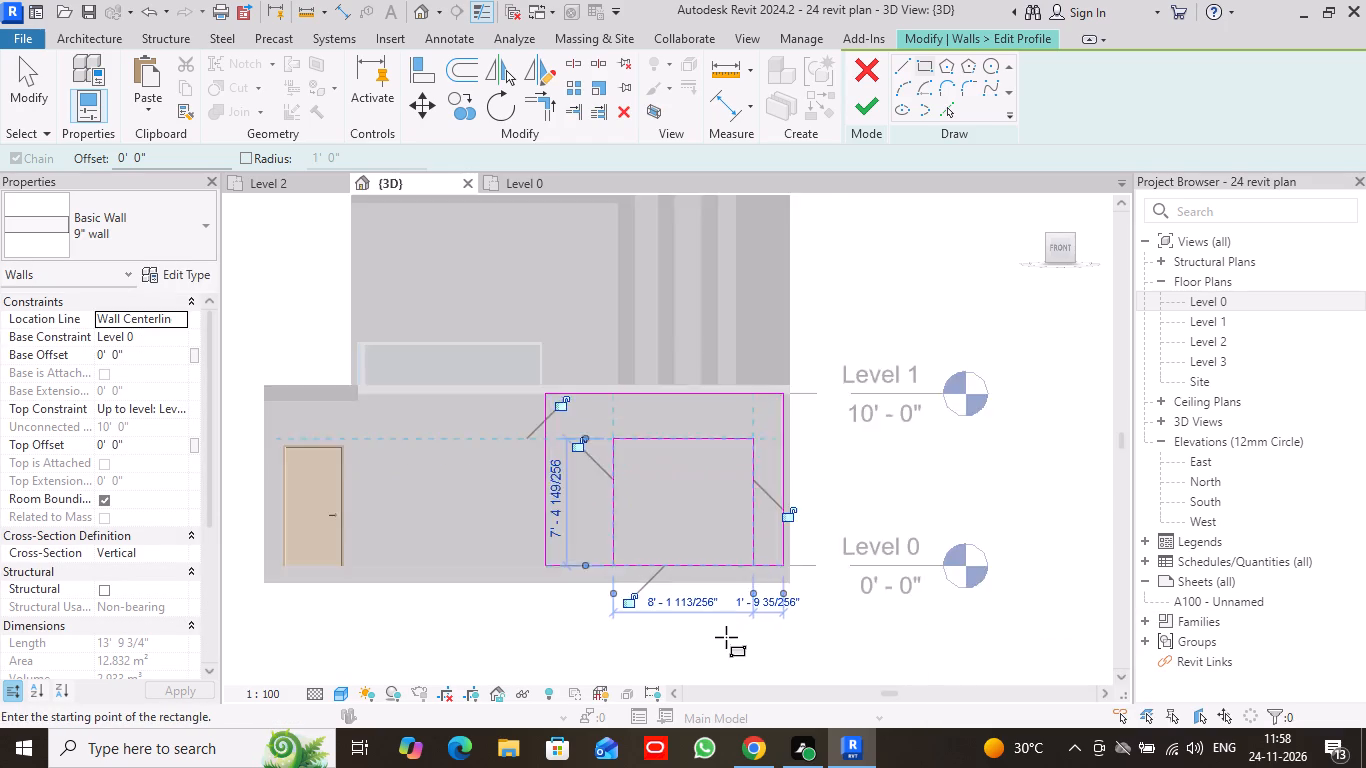
scroll(726, 637, "up", 2)
left_click(49, 85)
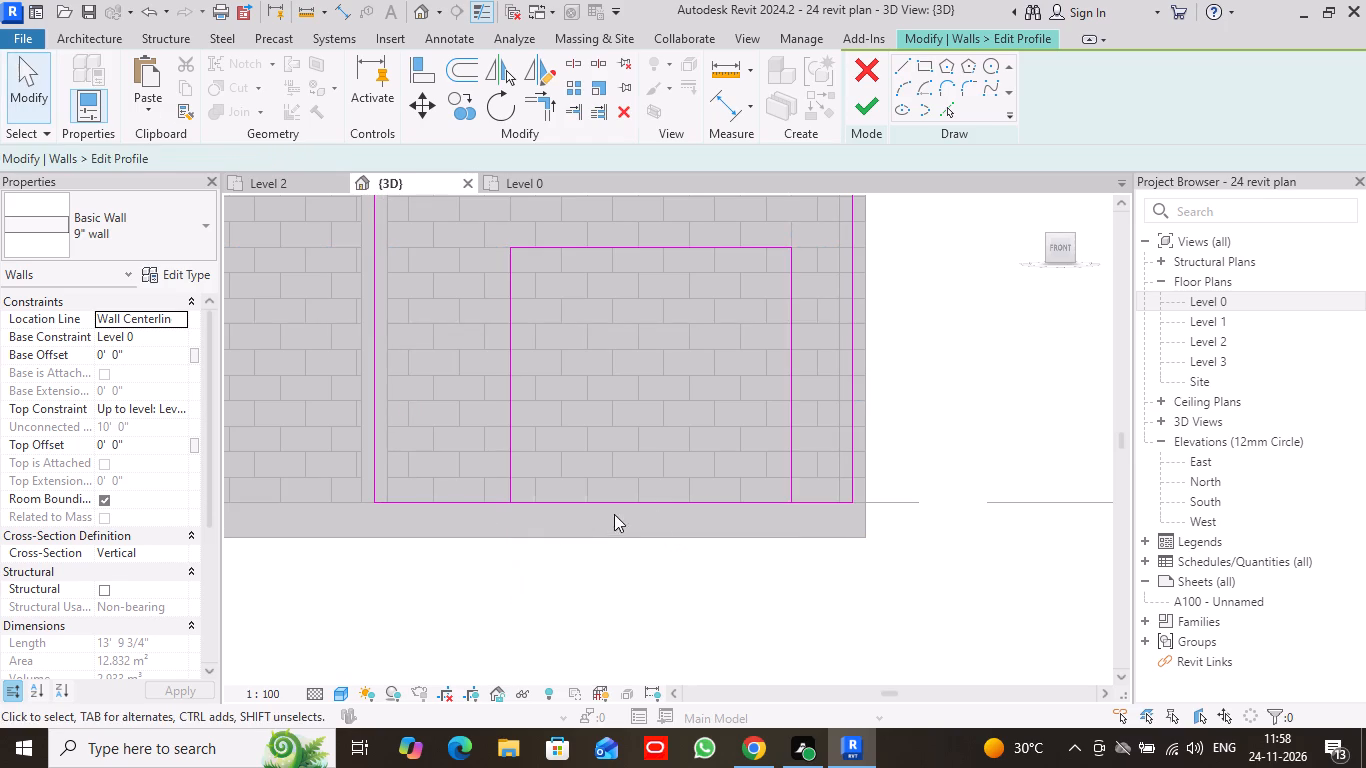
right_click(684, 501)
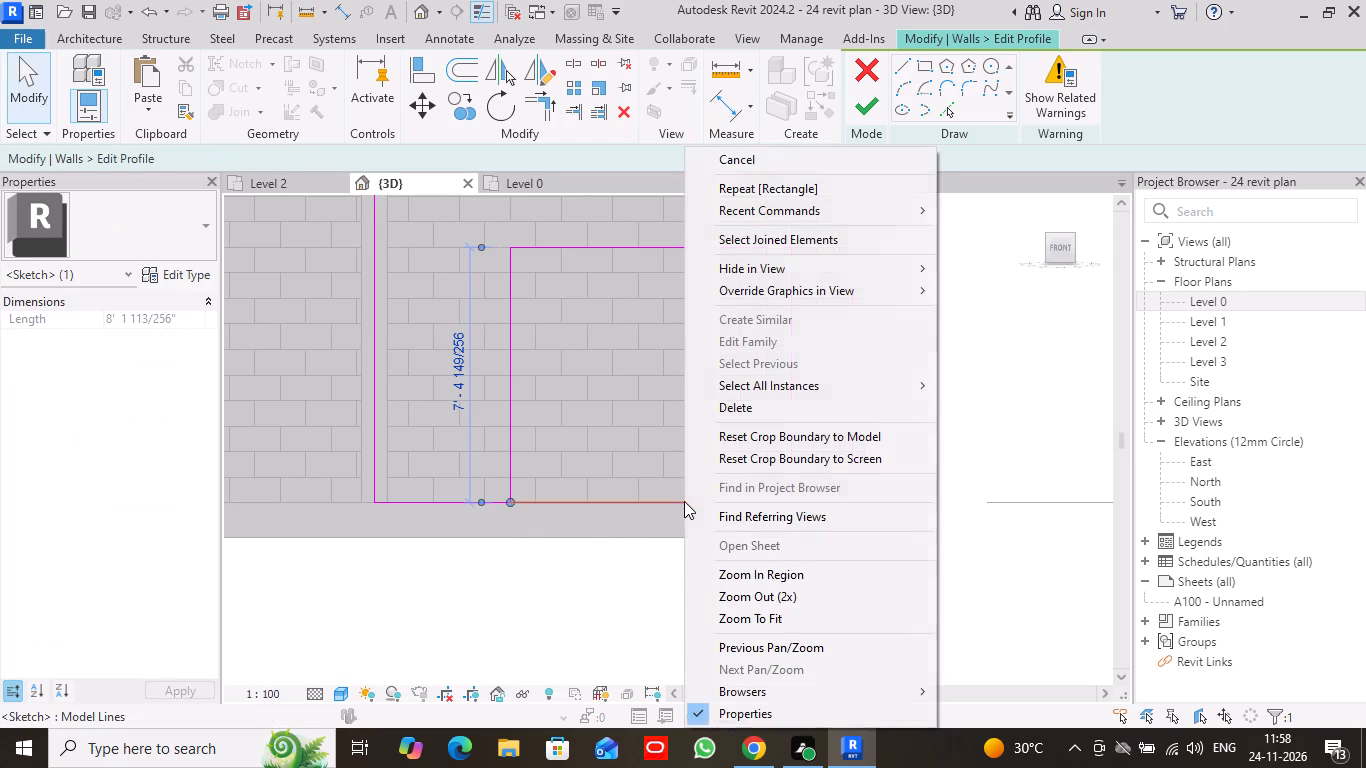
left_click(765, 405)
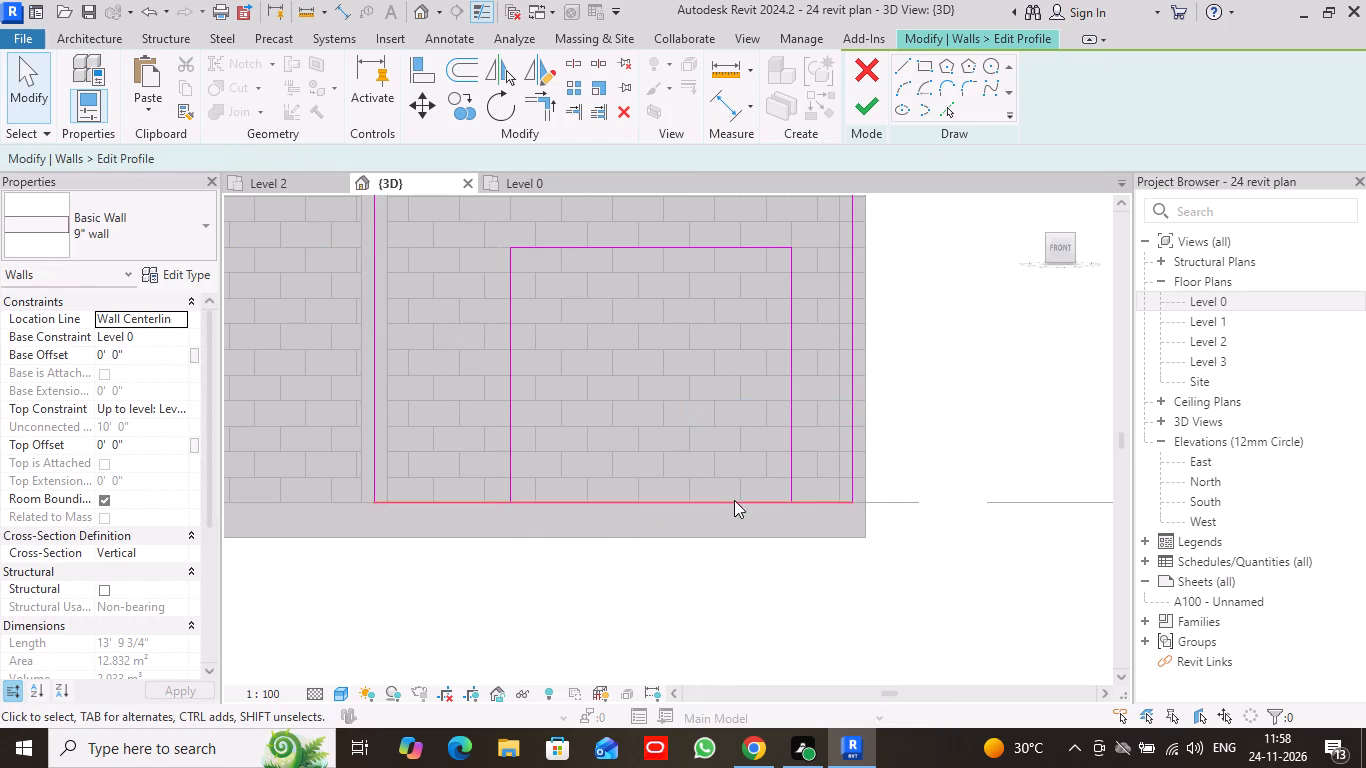
right_click(721, 500)
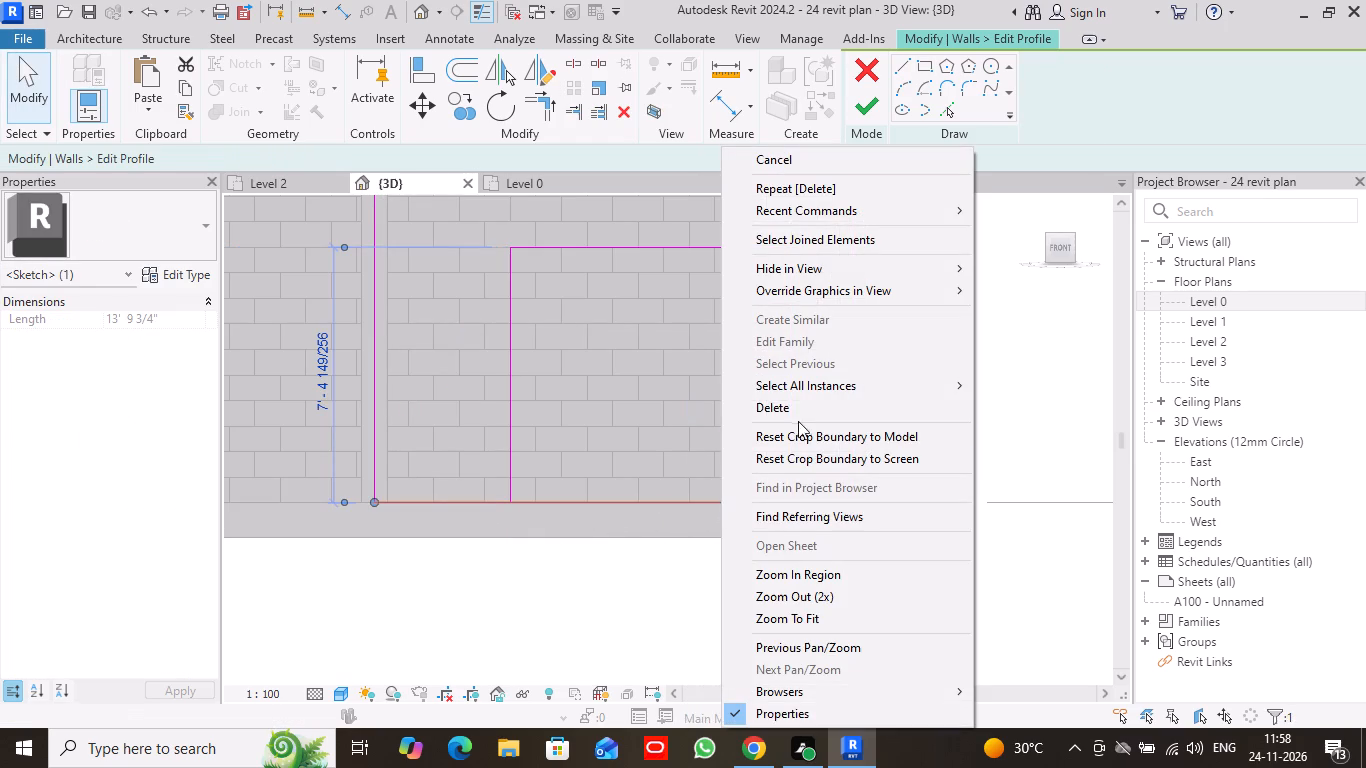
left_click(798, 414)
Draw bottom lines on both sides of the opening to close the profile, and finish the wall's profile edit.
scroll(708, 541, "down", 1)
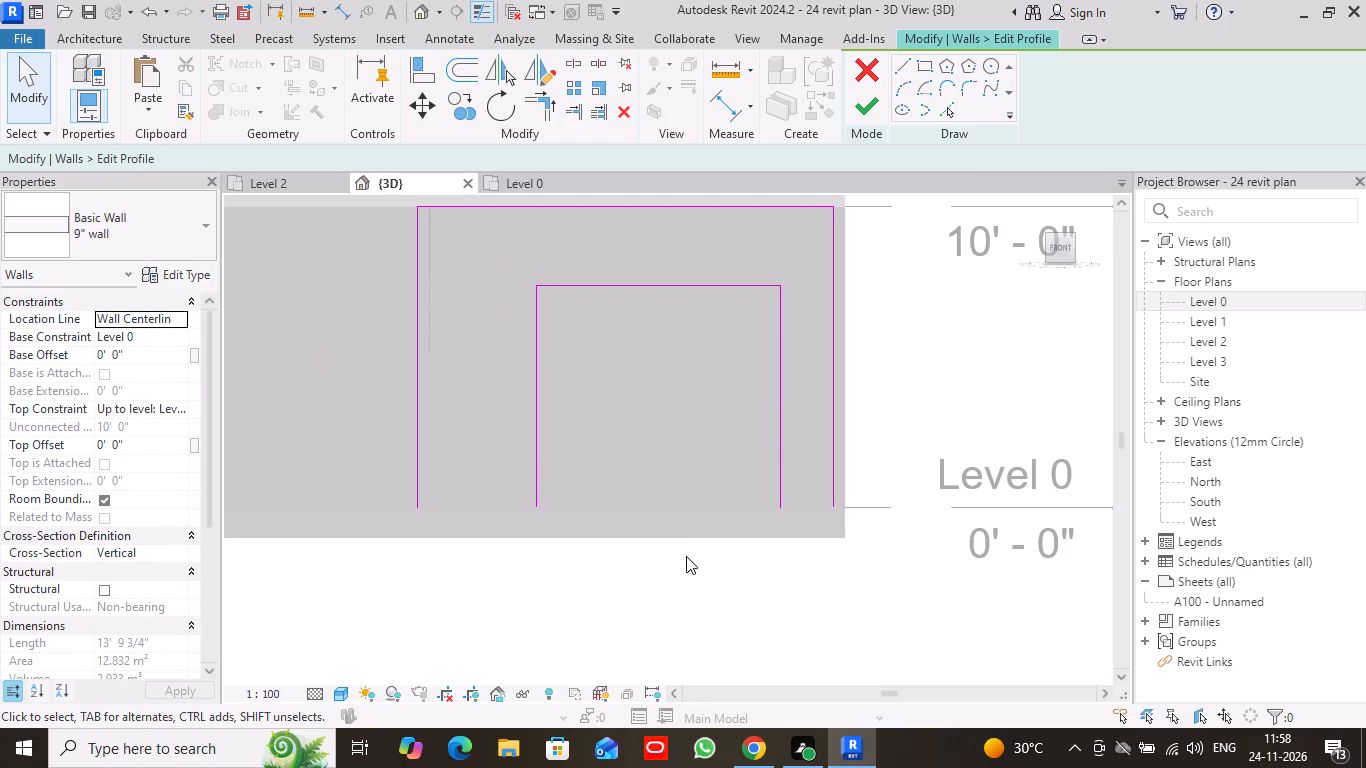
left_click(898, 63)
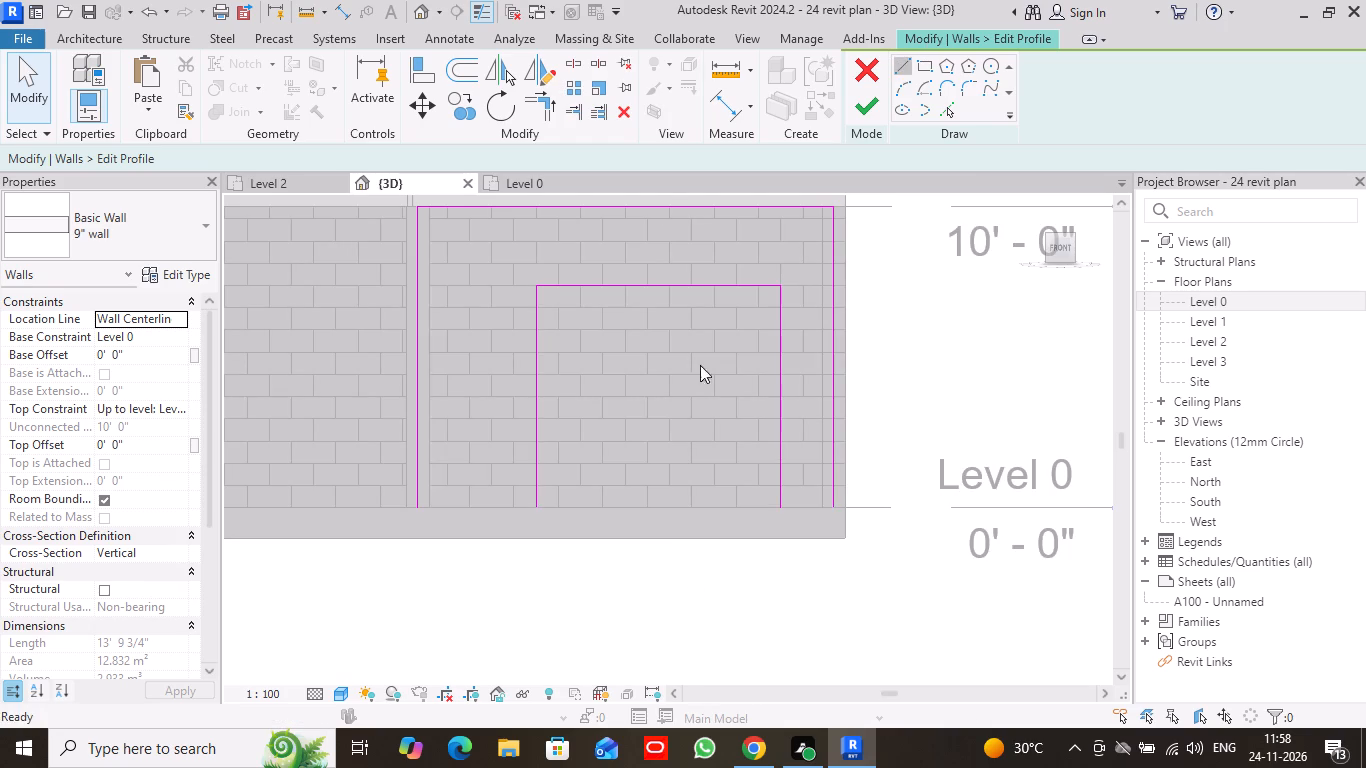
left_click(416, 507)
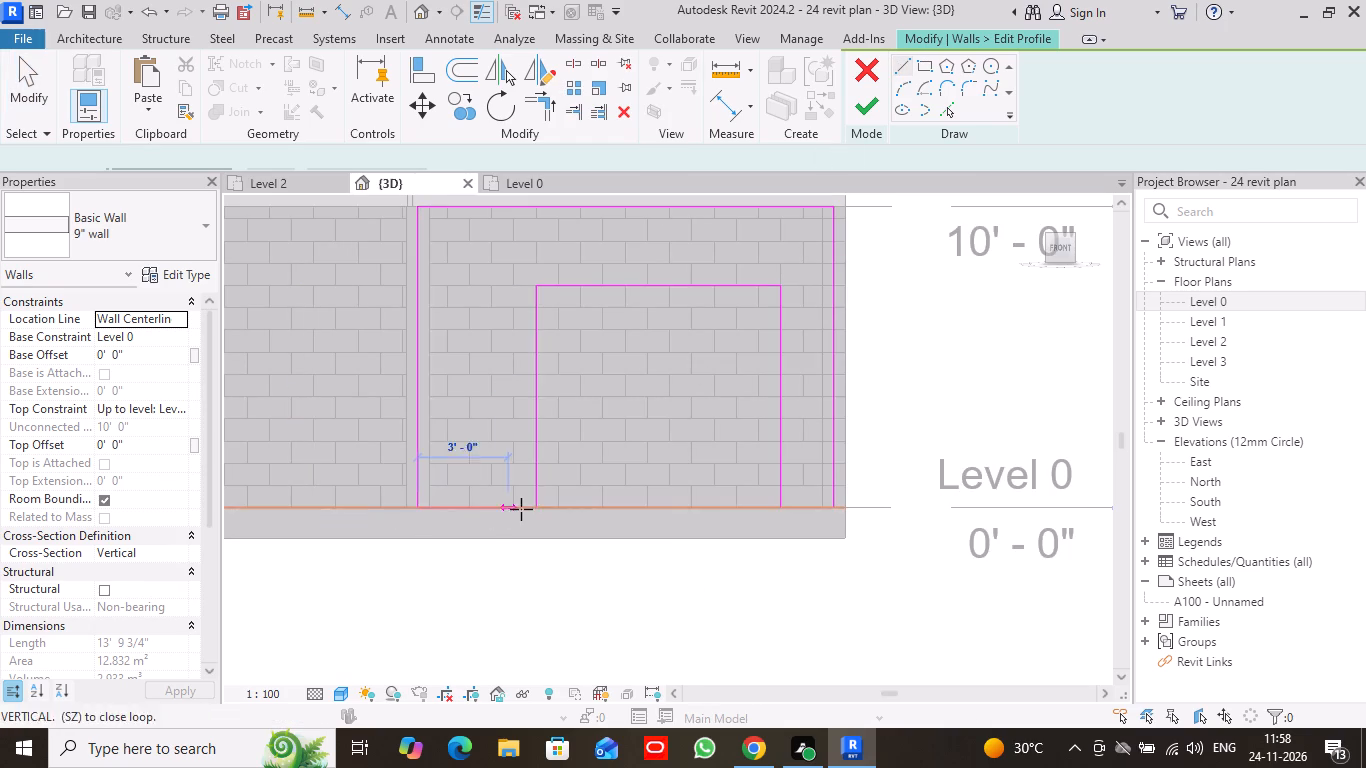
left_click(534, 504)
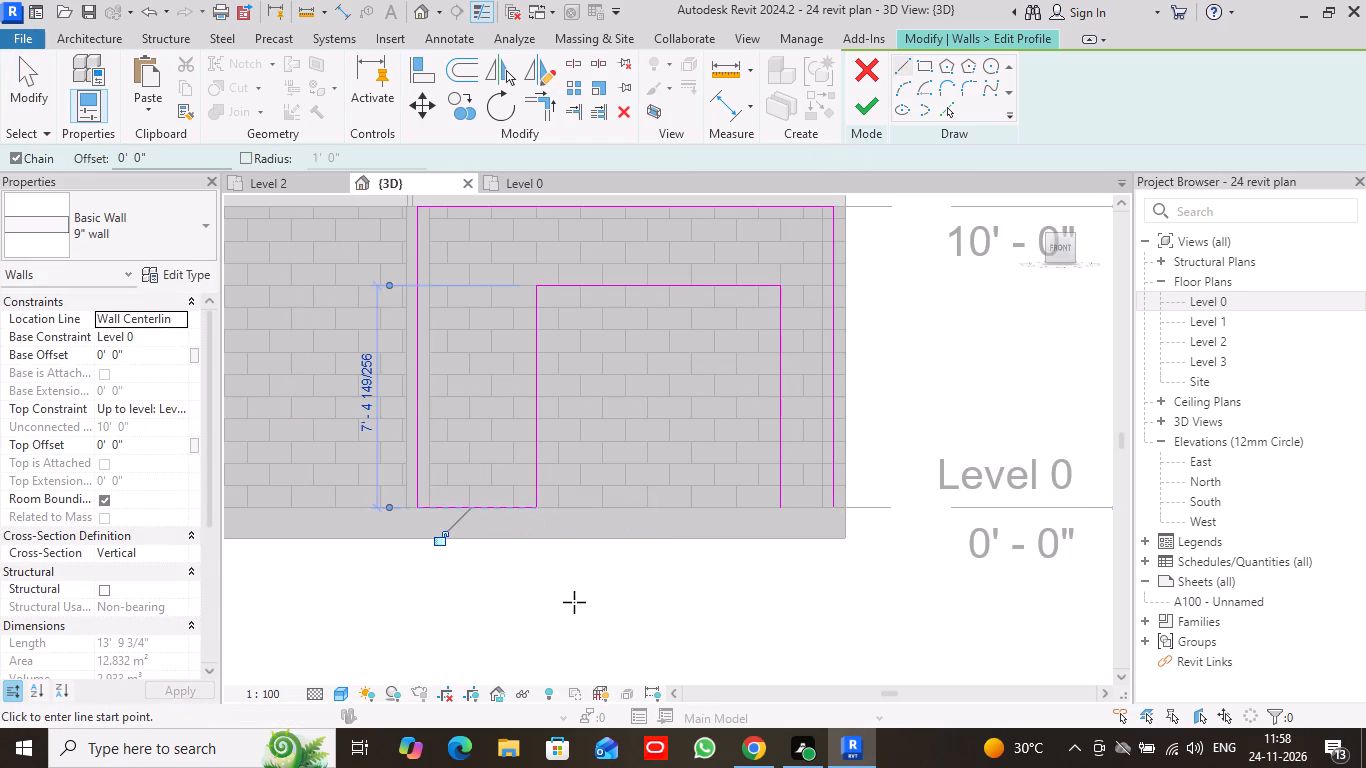
left_click(779, 506)
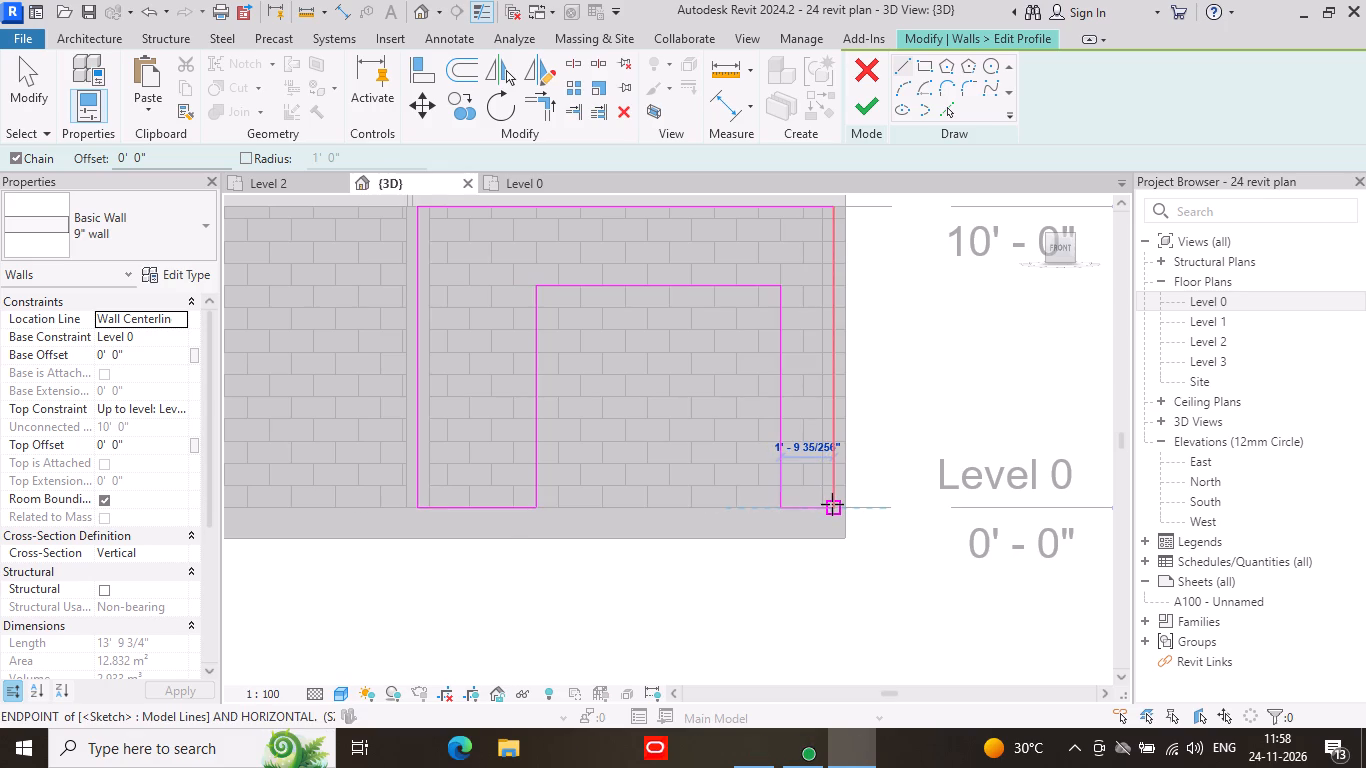
left_click(832, 504)
key("Escape")
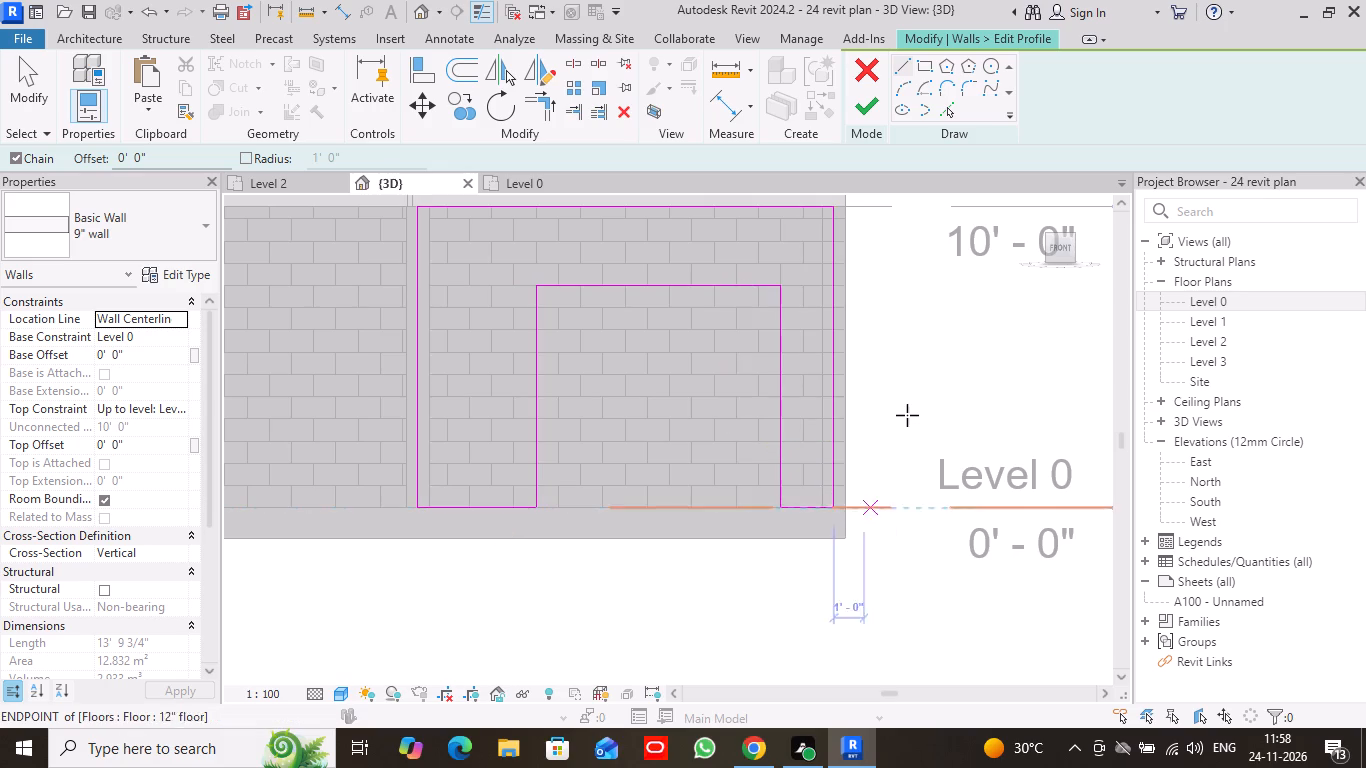
scroll(906, 407, "down", 4)
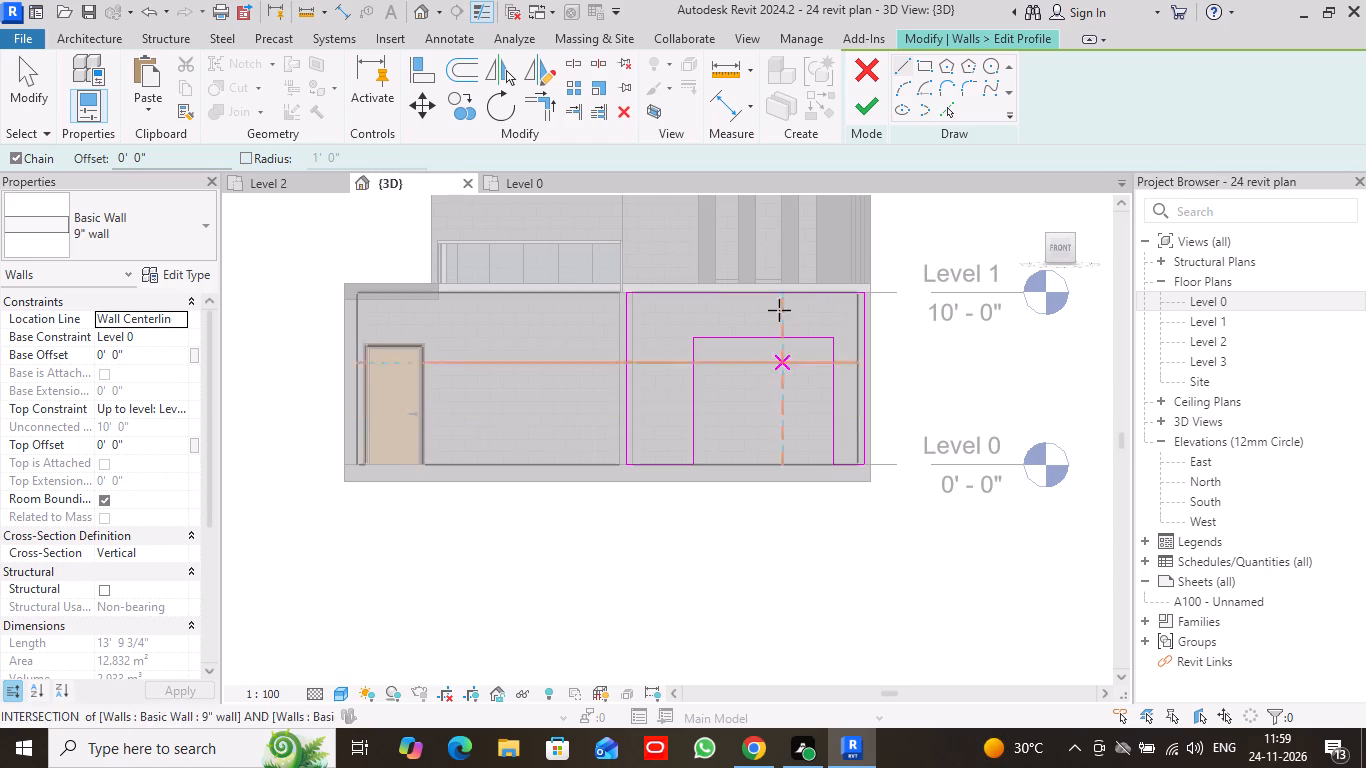
left_click(860, 103)
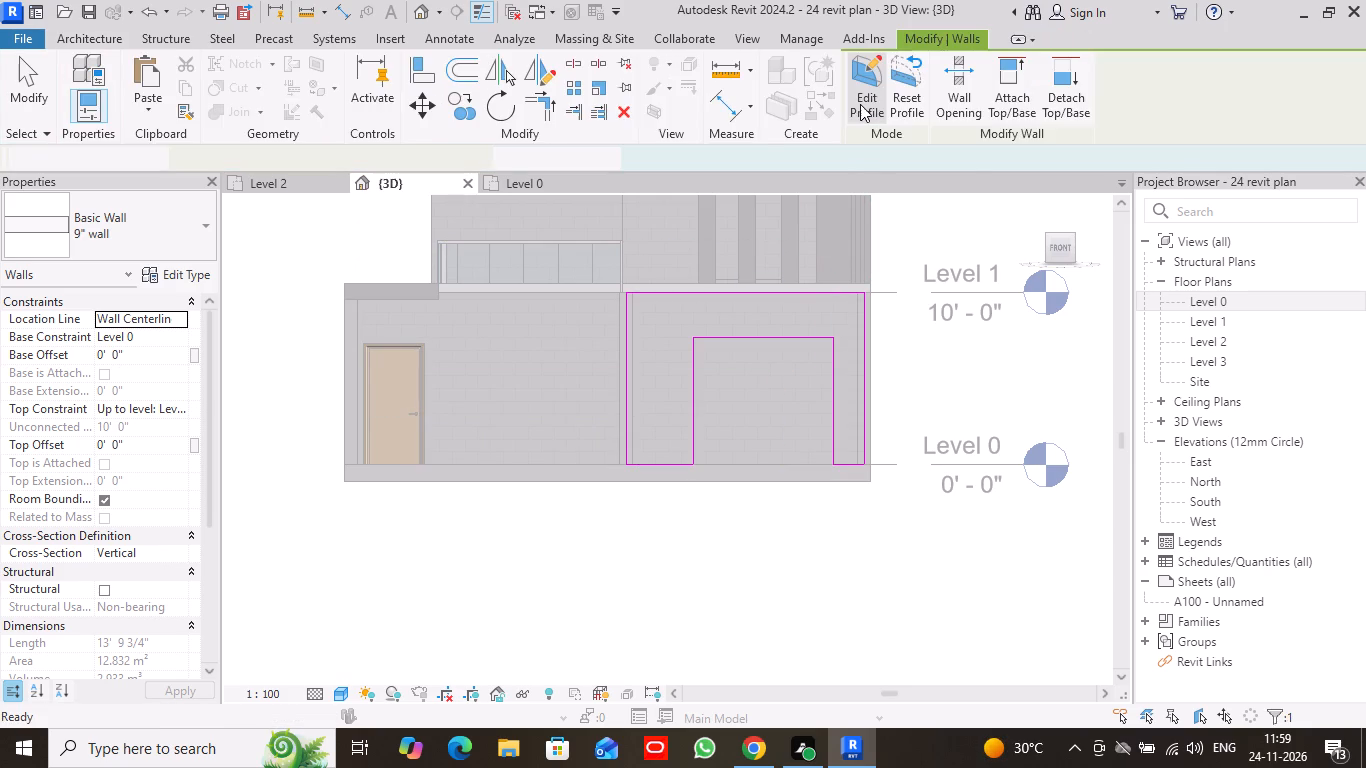
left_click(17, 75)
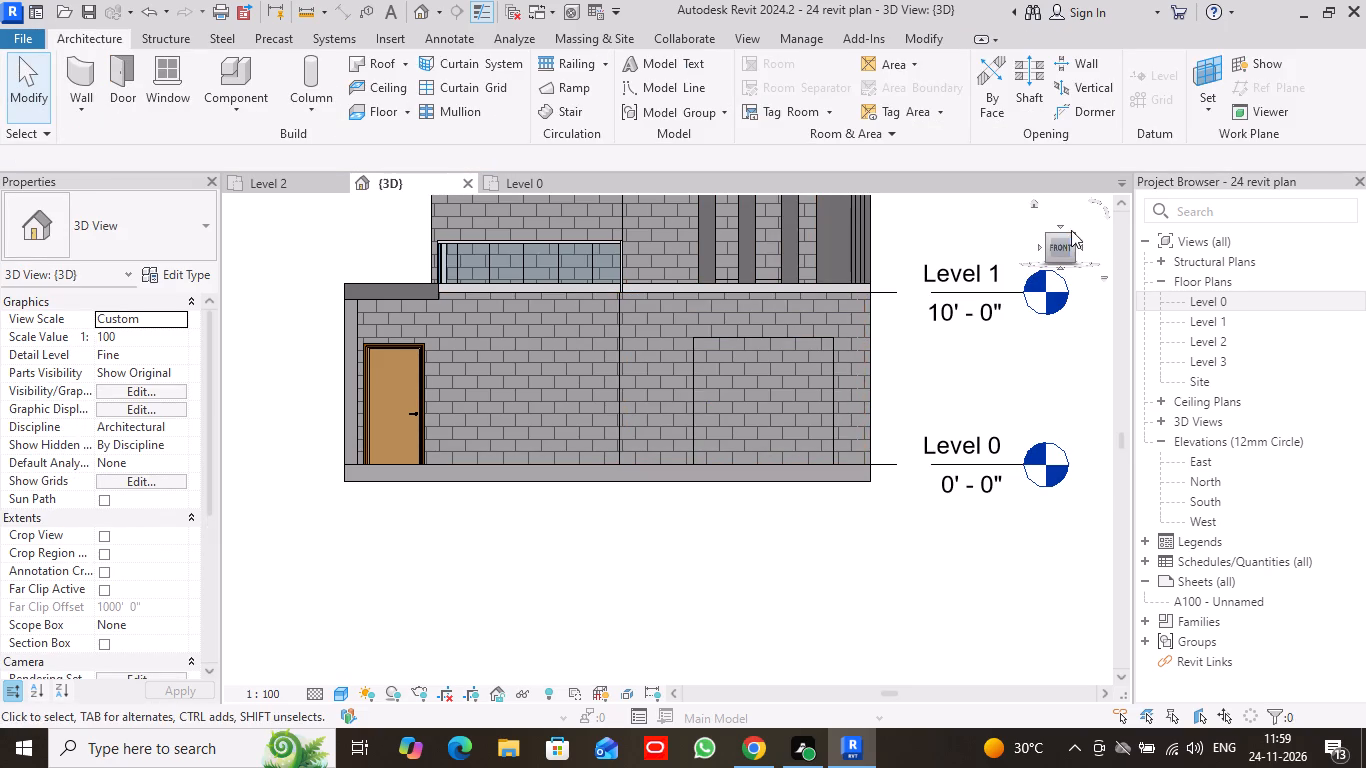
Examine the new ground-floor wall opening and the building's front from several 3D angles.
left_click_drag(1074, 234, 1065, 251)
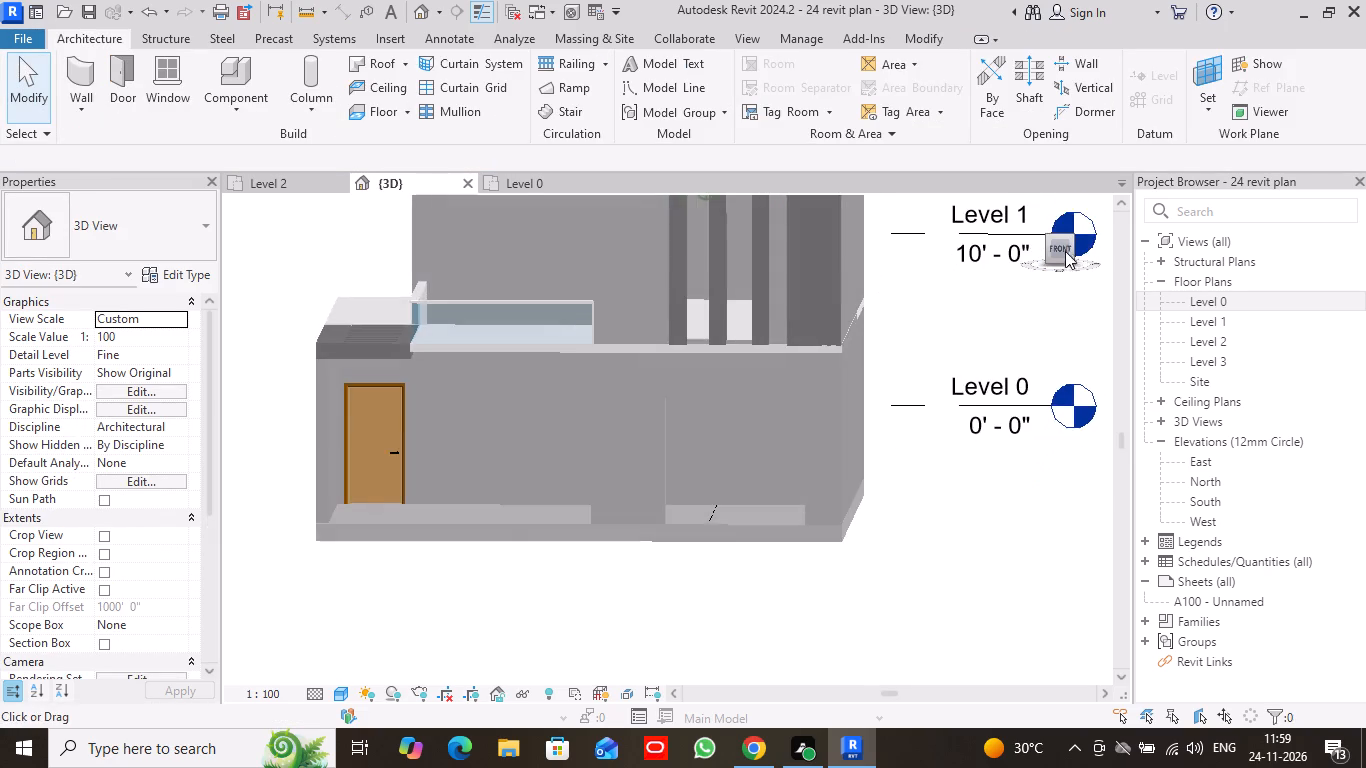
left_click_drag(1065, 251, 1051, 260)
middle_click_drag(848, 600, 824, 479)
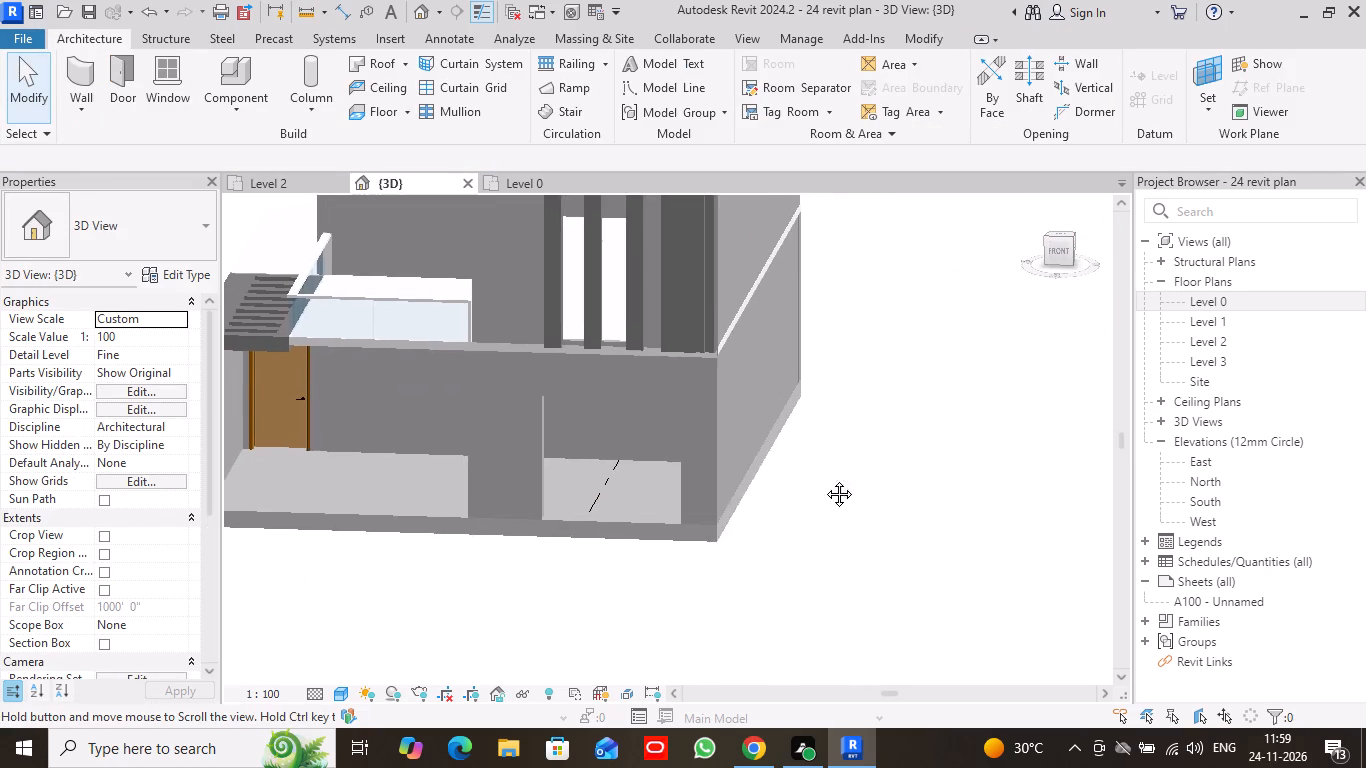
middle_click_drag(824, 479, 863, 493)
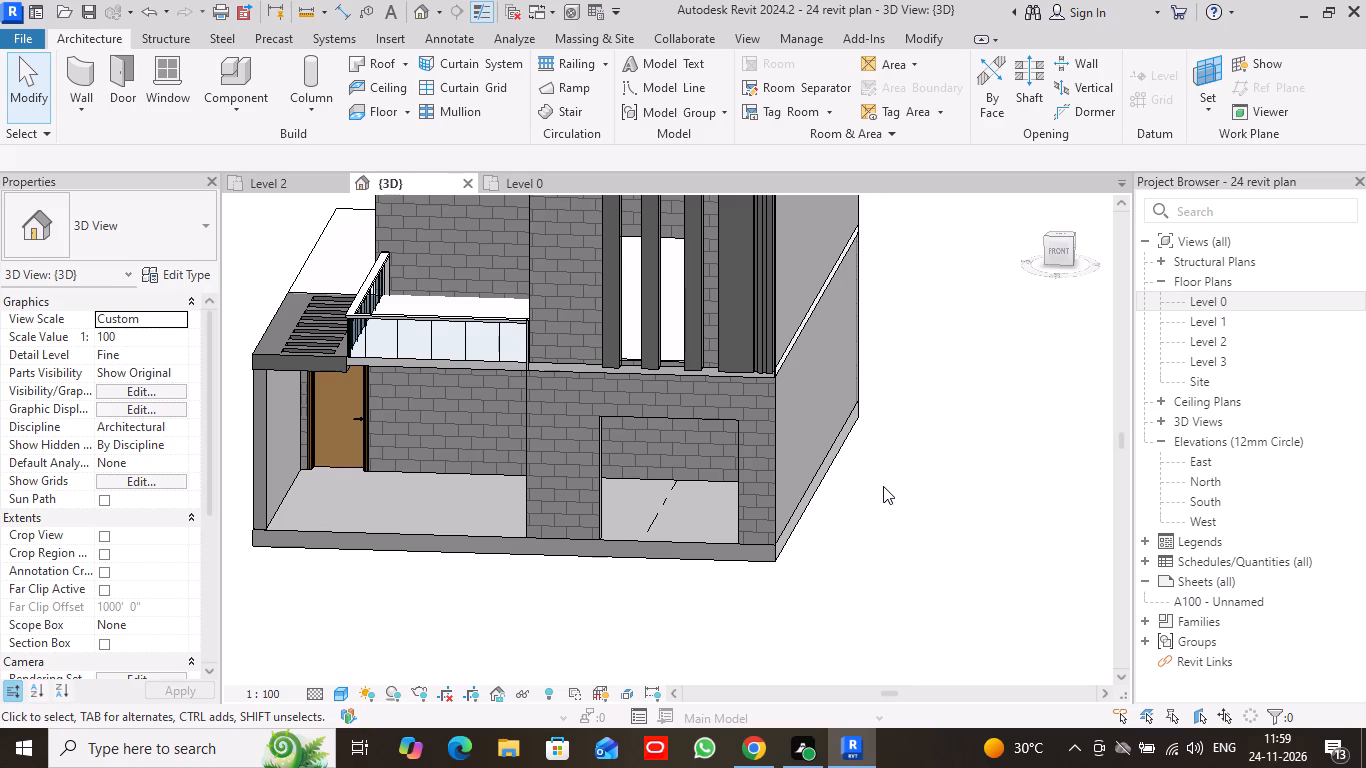
scroll(710, 586, "down", 1)
middle_click_drag(709, 593, 745, 593)
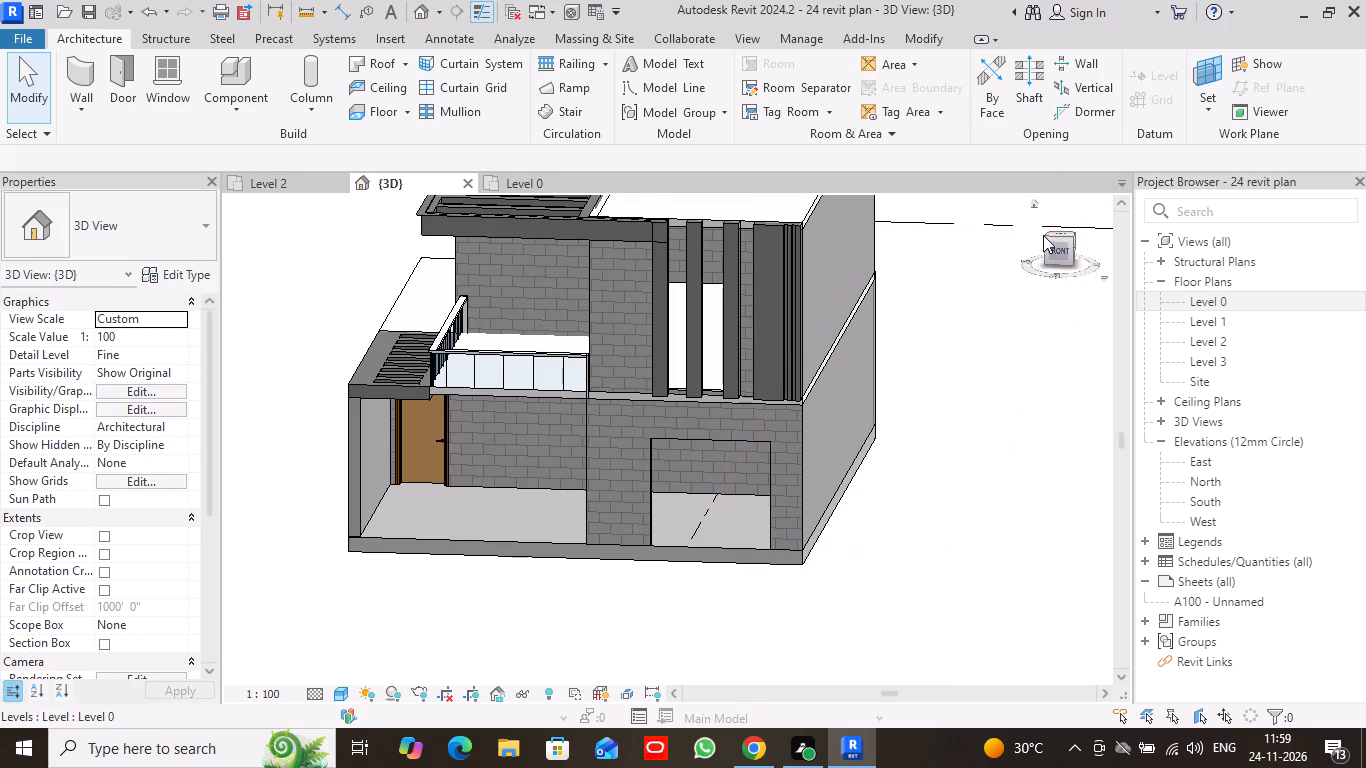
left_click_drag(1046, 238, 232, 246)
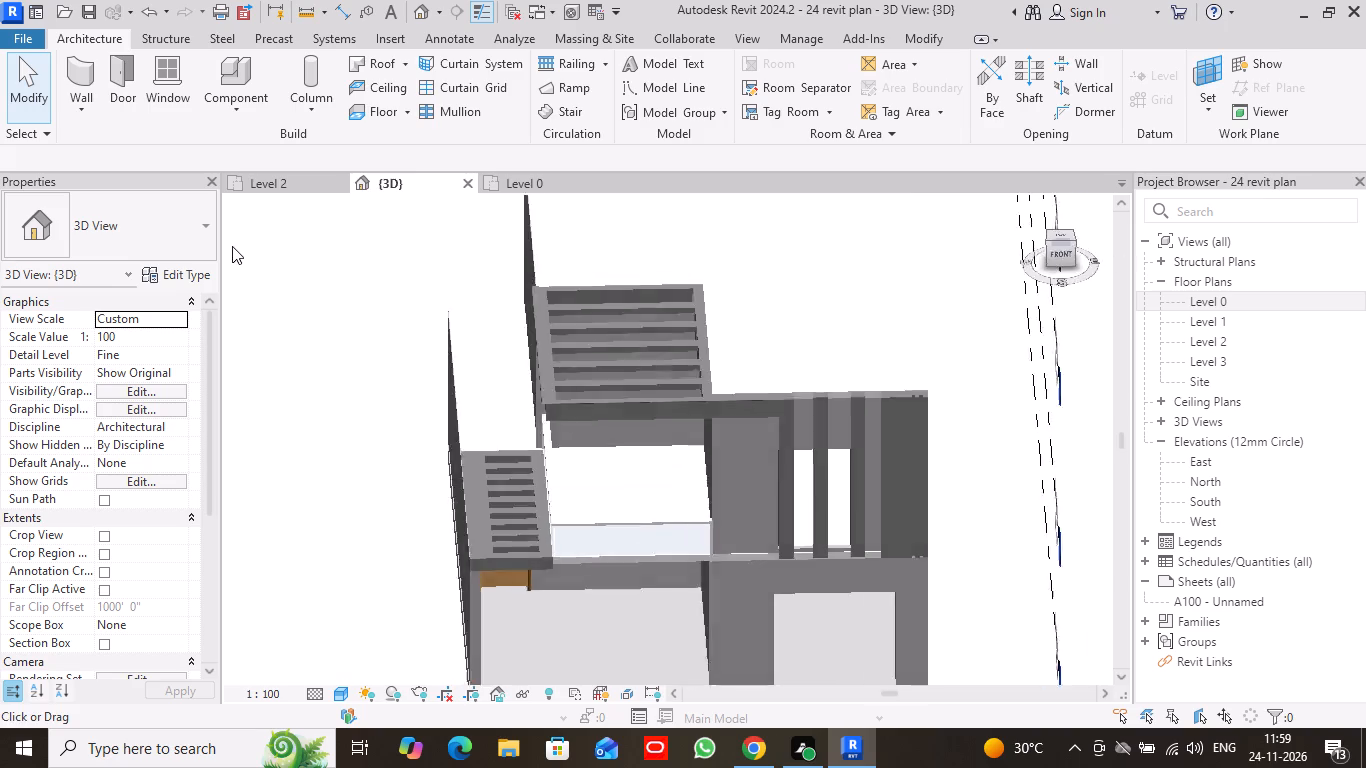
left_click_drag(232, 246, 264, 254)
middle_click_drag(883, 463, 851, 382)
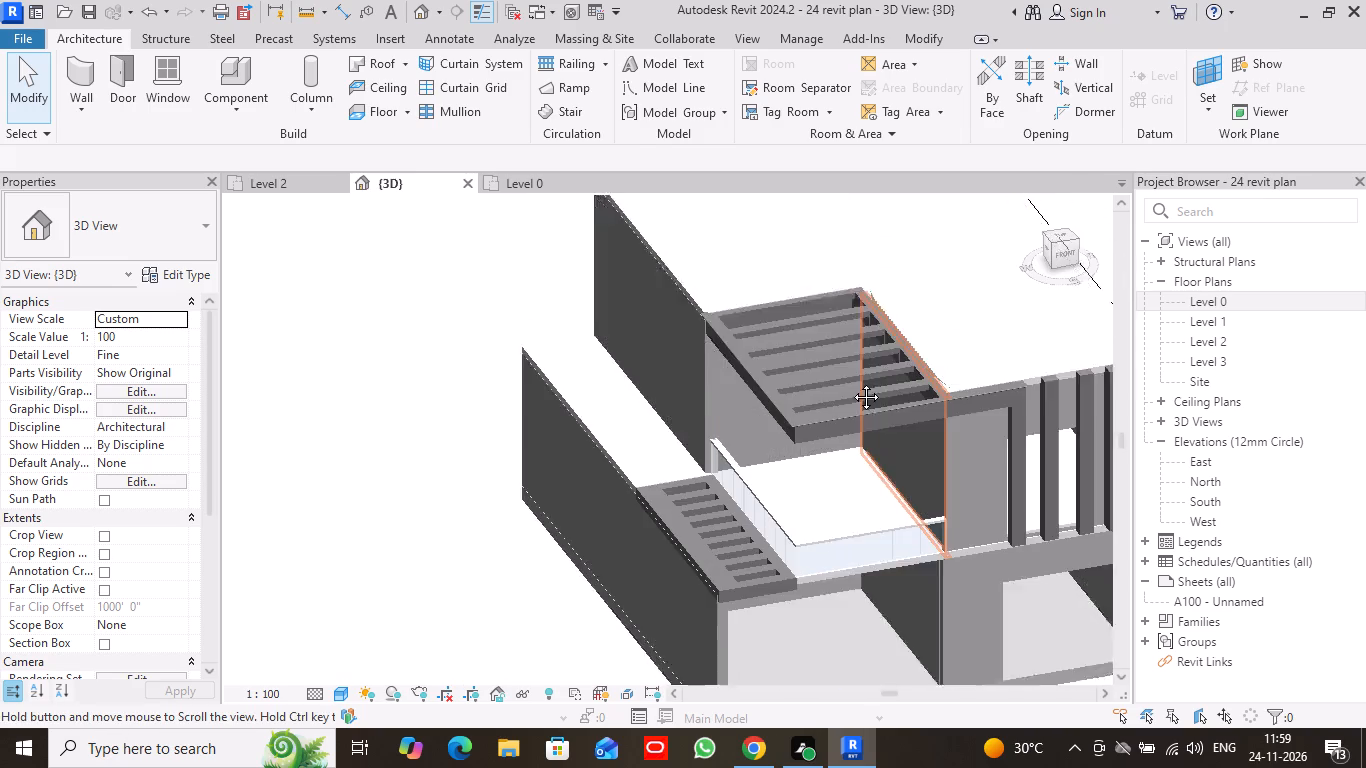
middle_click_drag(851, 382, 737, 237)
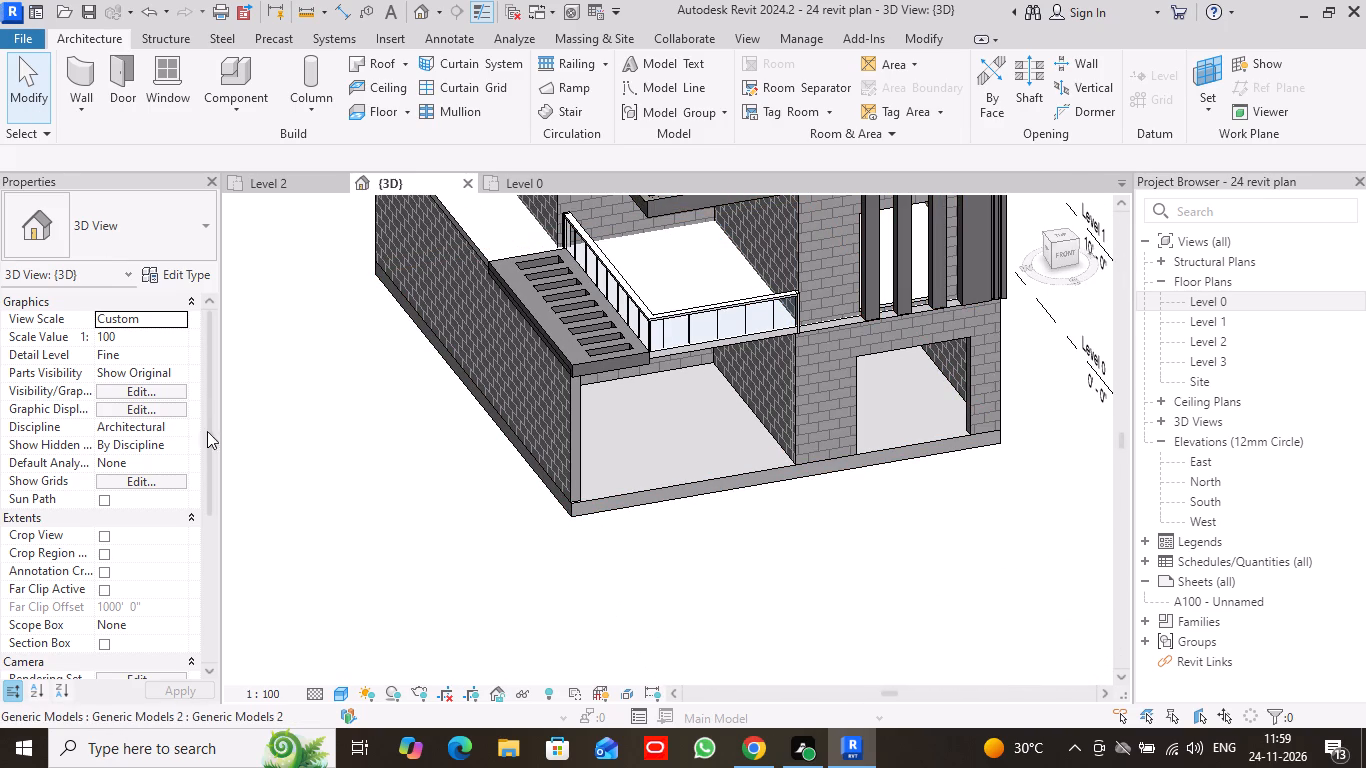
On Level 0, draw a 3'-0" high curtain wall like the balcony's, about 1'-11" long, from the front opening's left jamb along the wall centreline.
left_click(702, 326)
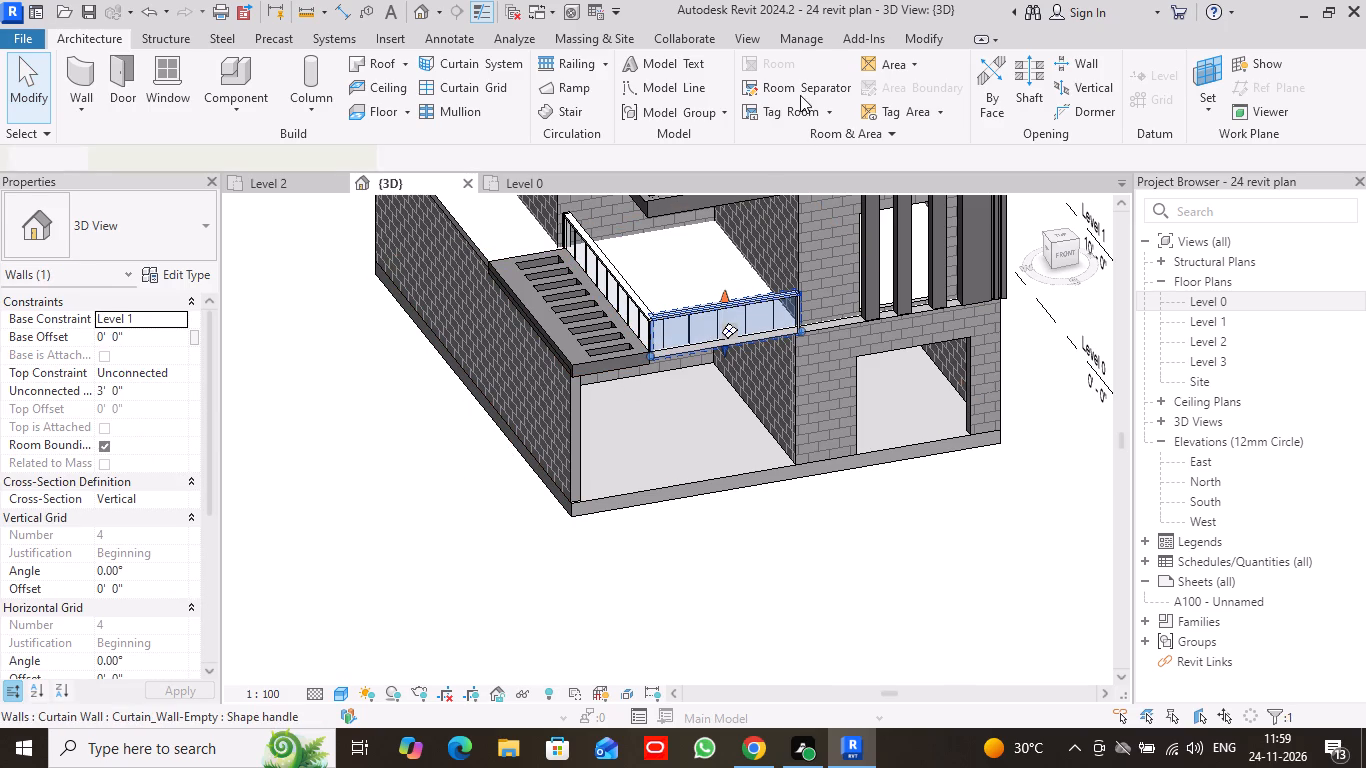
left_click(824, 106)
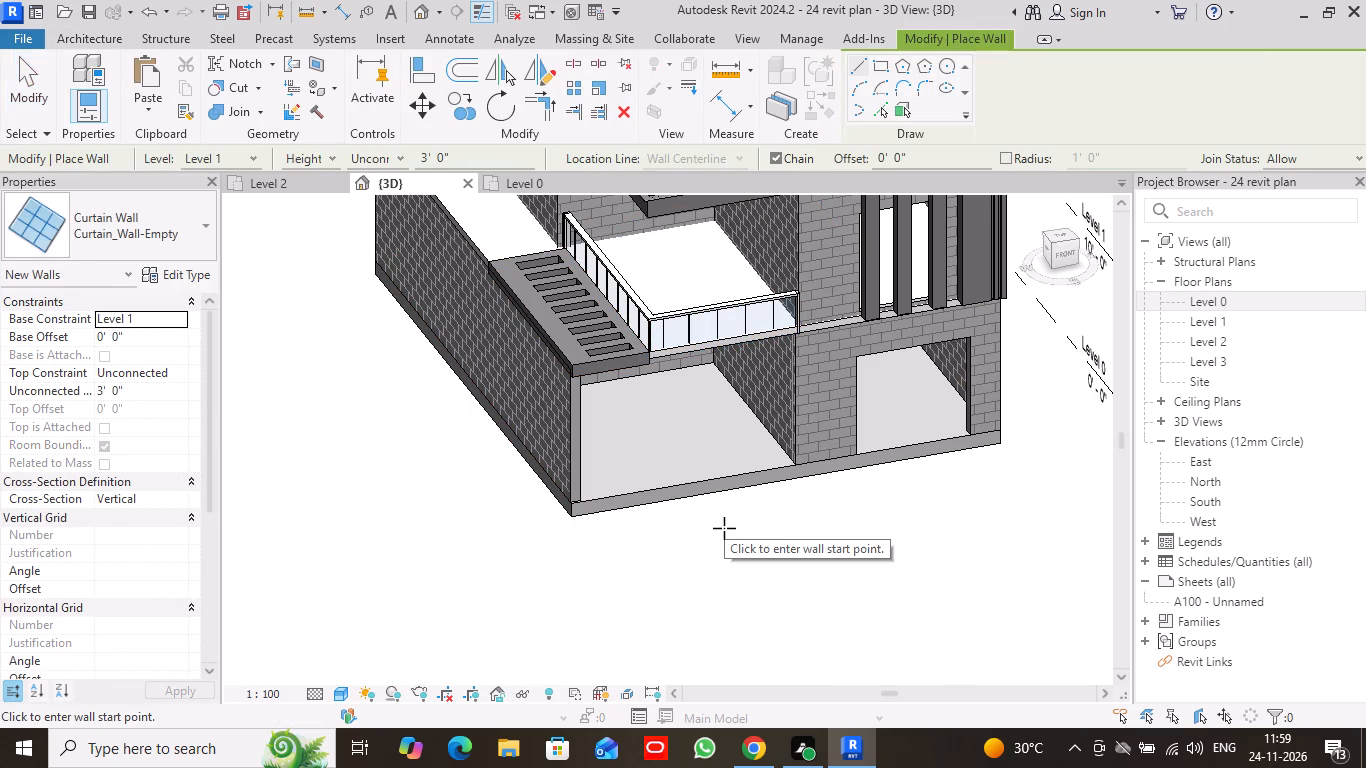
left_click(549, 183)
scroll(810, 459, "up", 3)
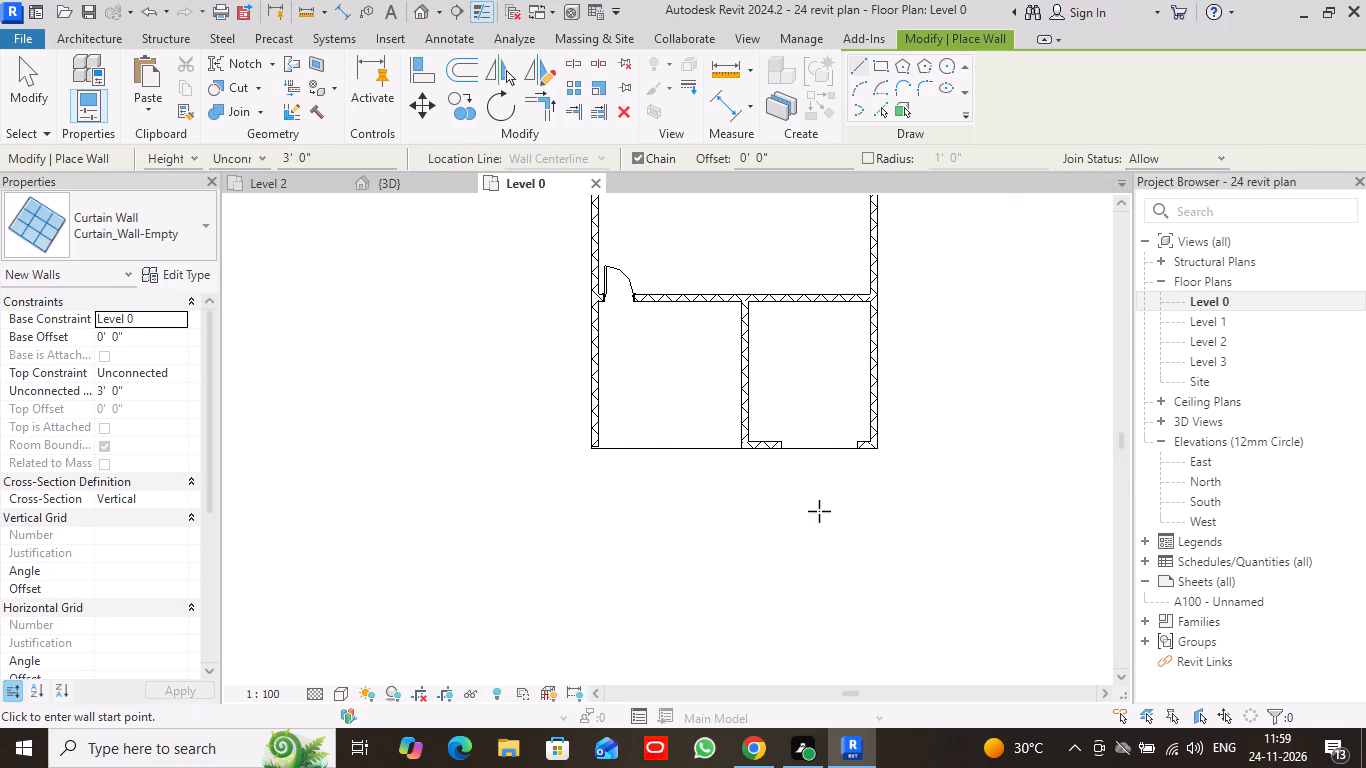
scroll(829, 519, "up", 4)
middle_click_drag(808, 452, 648, 512)
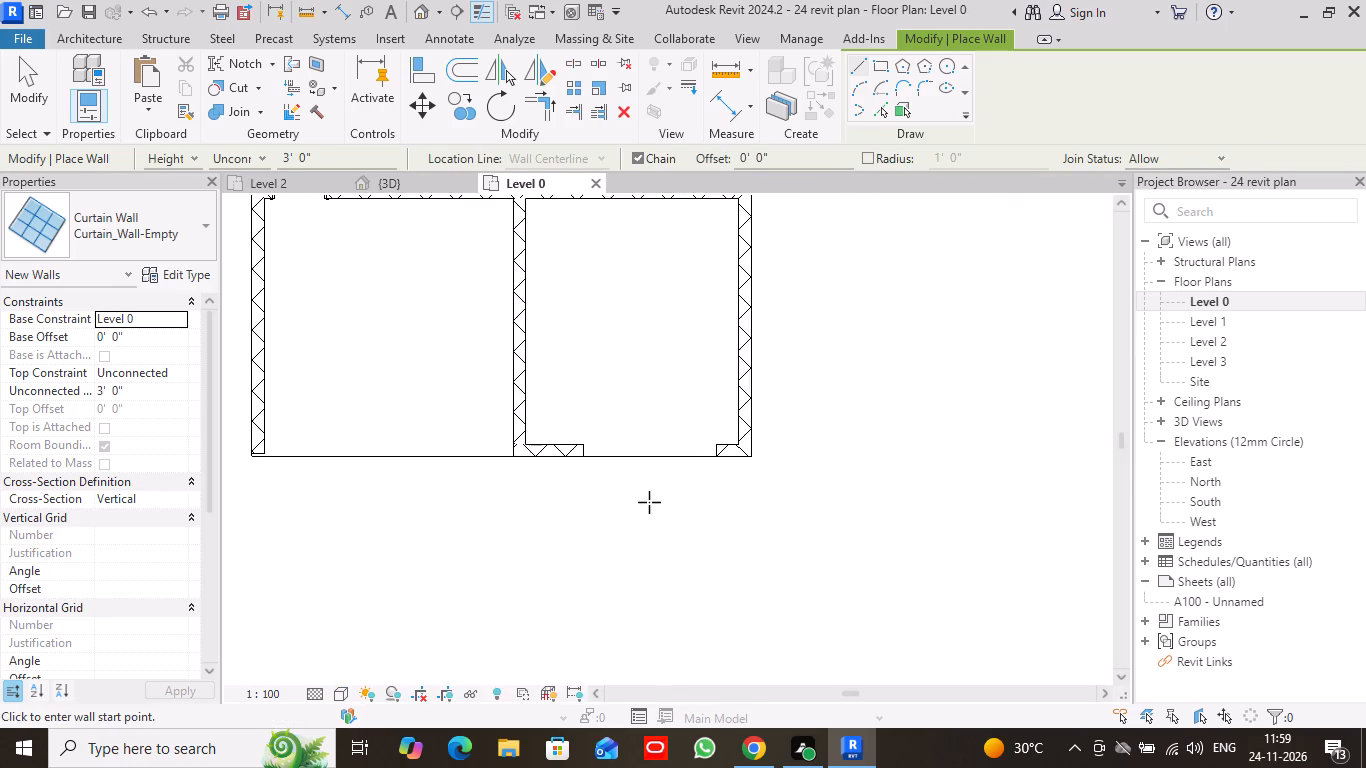
scroll(654, 491, "up", 4)
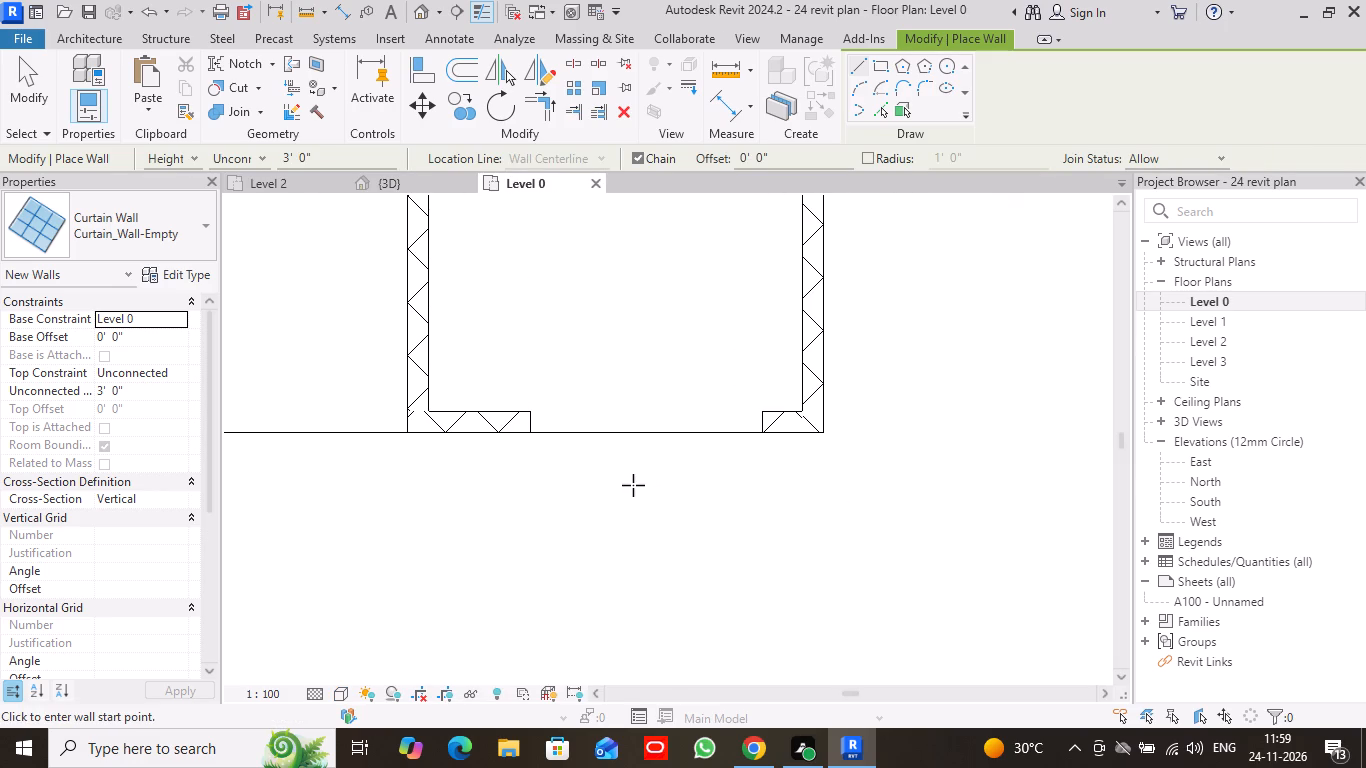
scroll(618, 485, "up", 2)
middle_click_drag(624, 455, 611, 535)
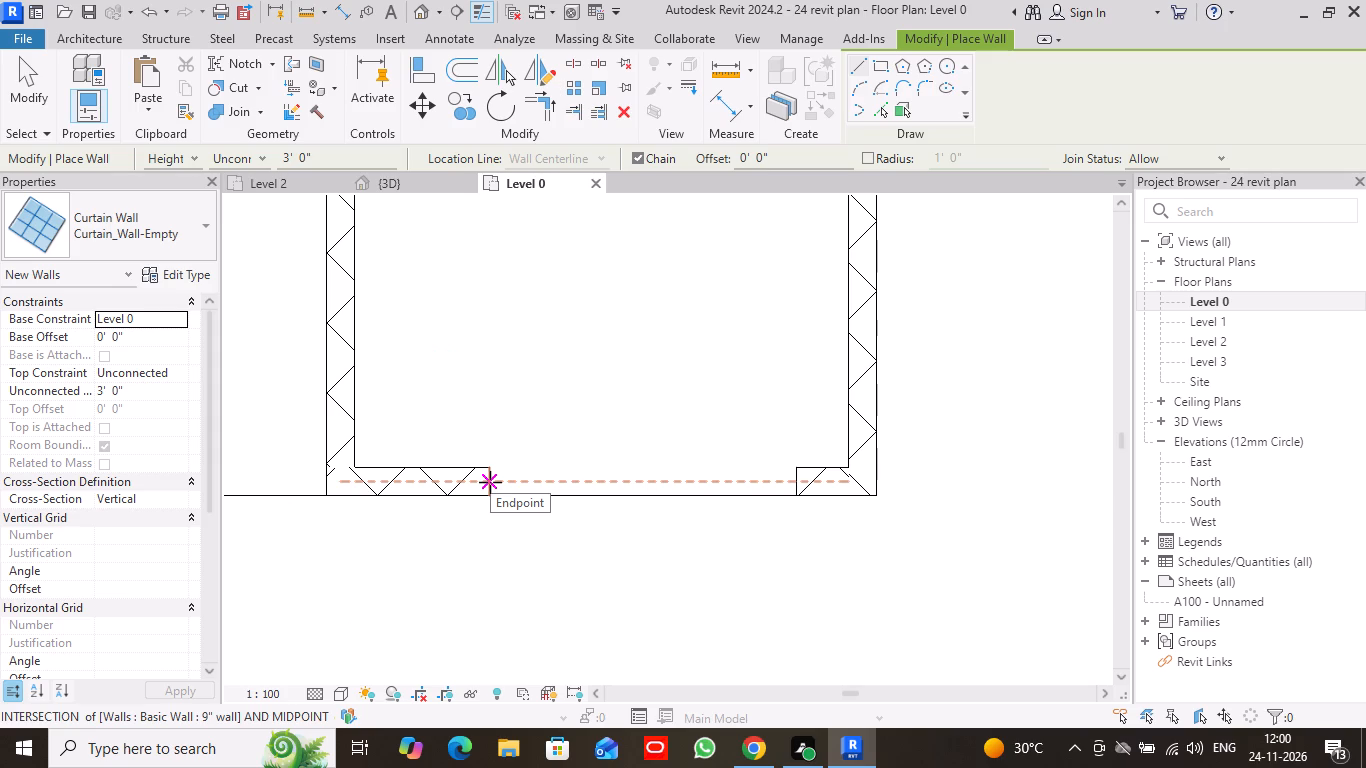
left_click(490, 482)
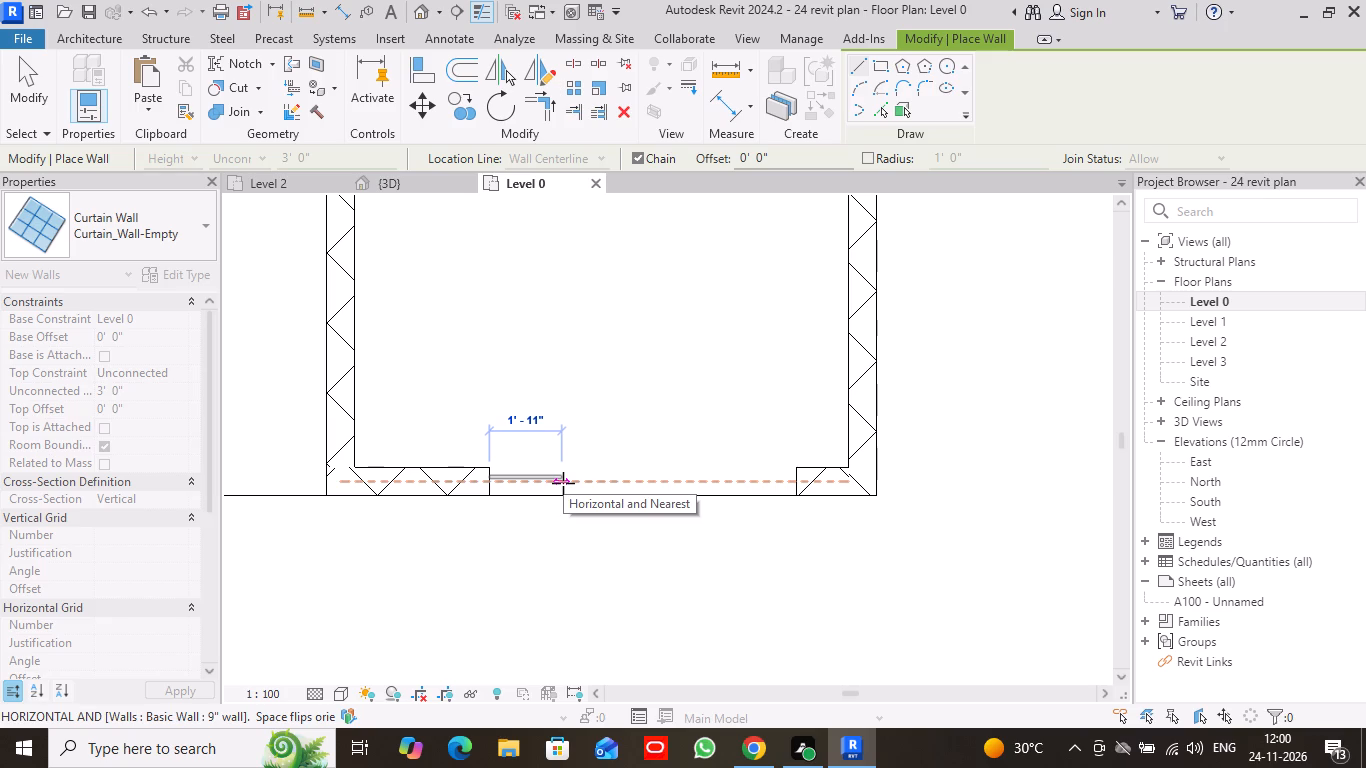
left_click(563, 483)
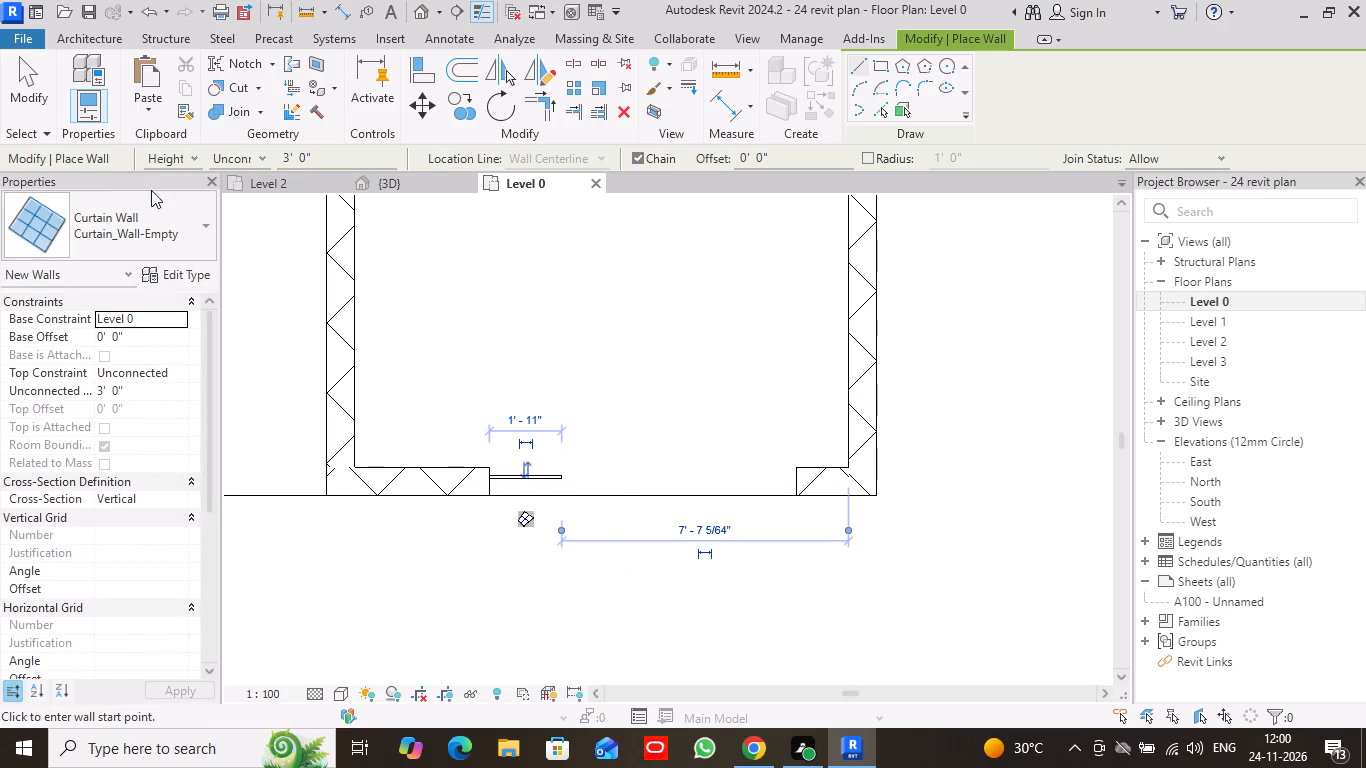
left_click(31, 82)
Place 50x150mm rectangular mullions on the top, right and bottom edges of the small curtain wall in the front opening.
left_click(412, 180)
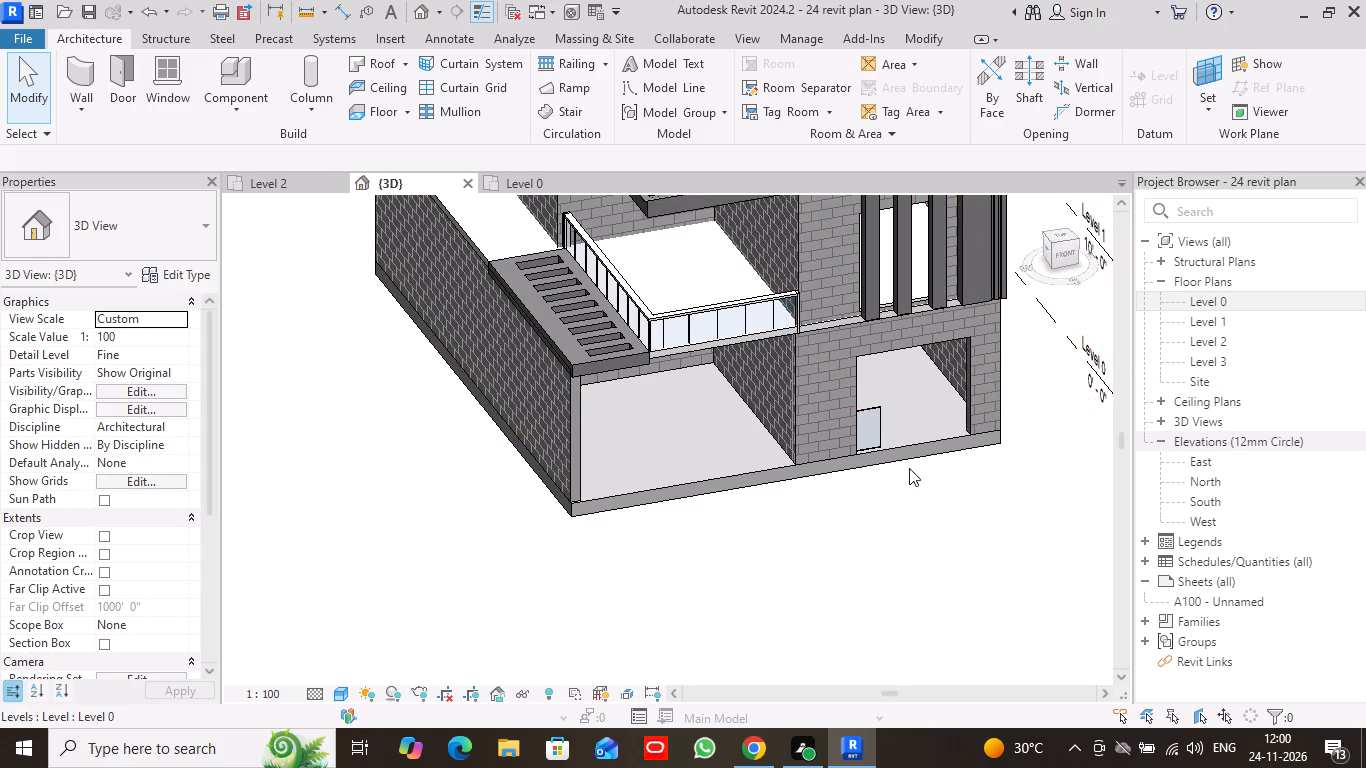
scroll(906, 430, "up", 5)
scroll(901, 440, "down", 1)
scroll(901, 440, "up", 1)
scroll(901, 440, "down", 1)
scroll(901, 440, "up", 1)
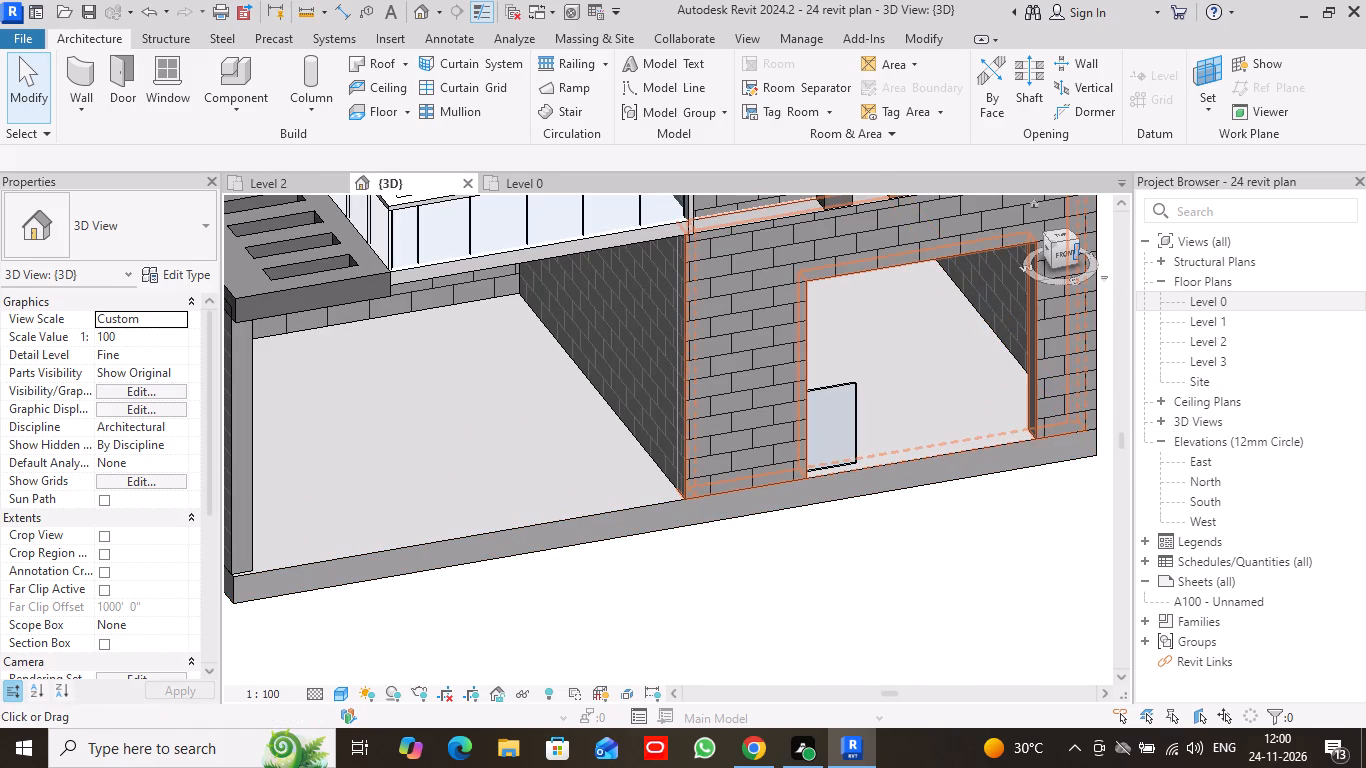
left_click_drag(1077, 242, 1052, 244)
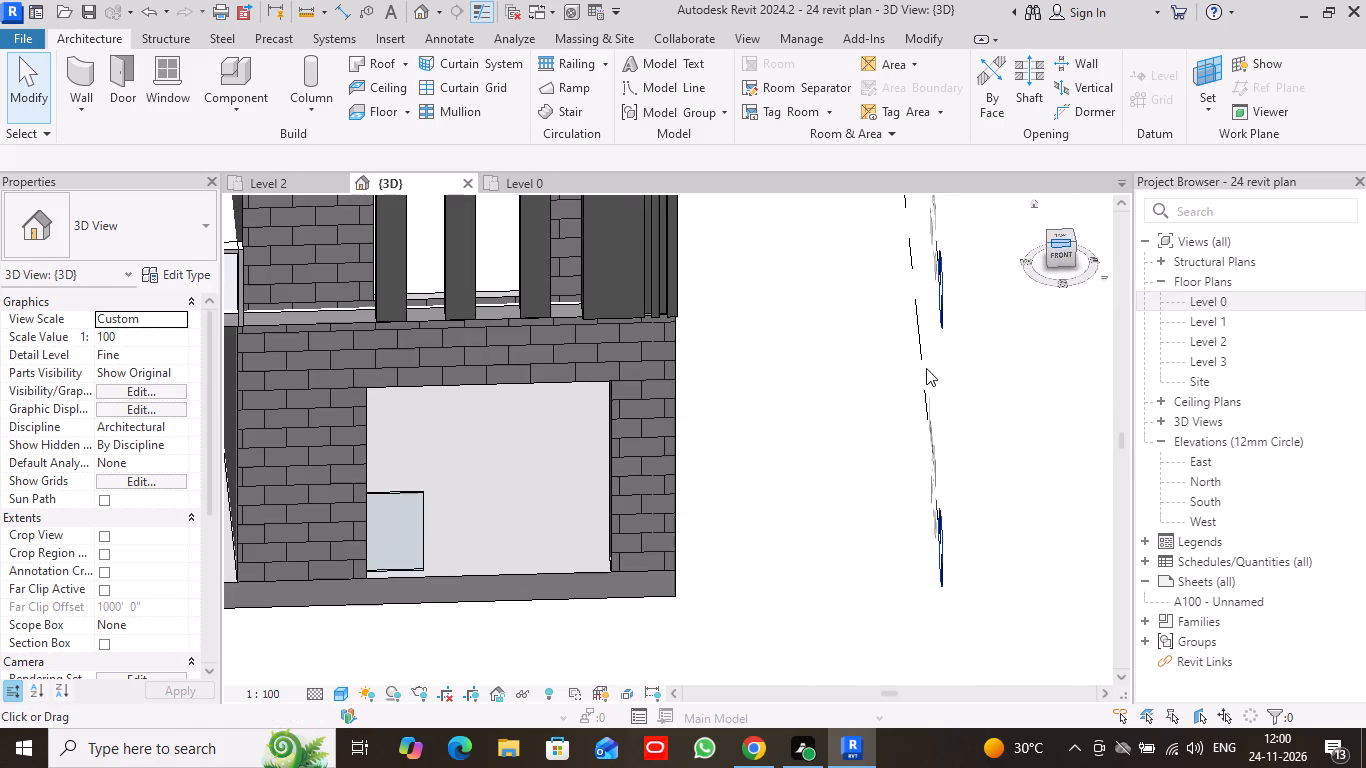
left_click(393, 506)
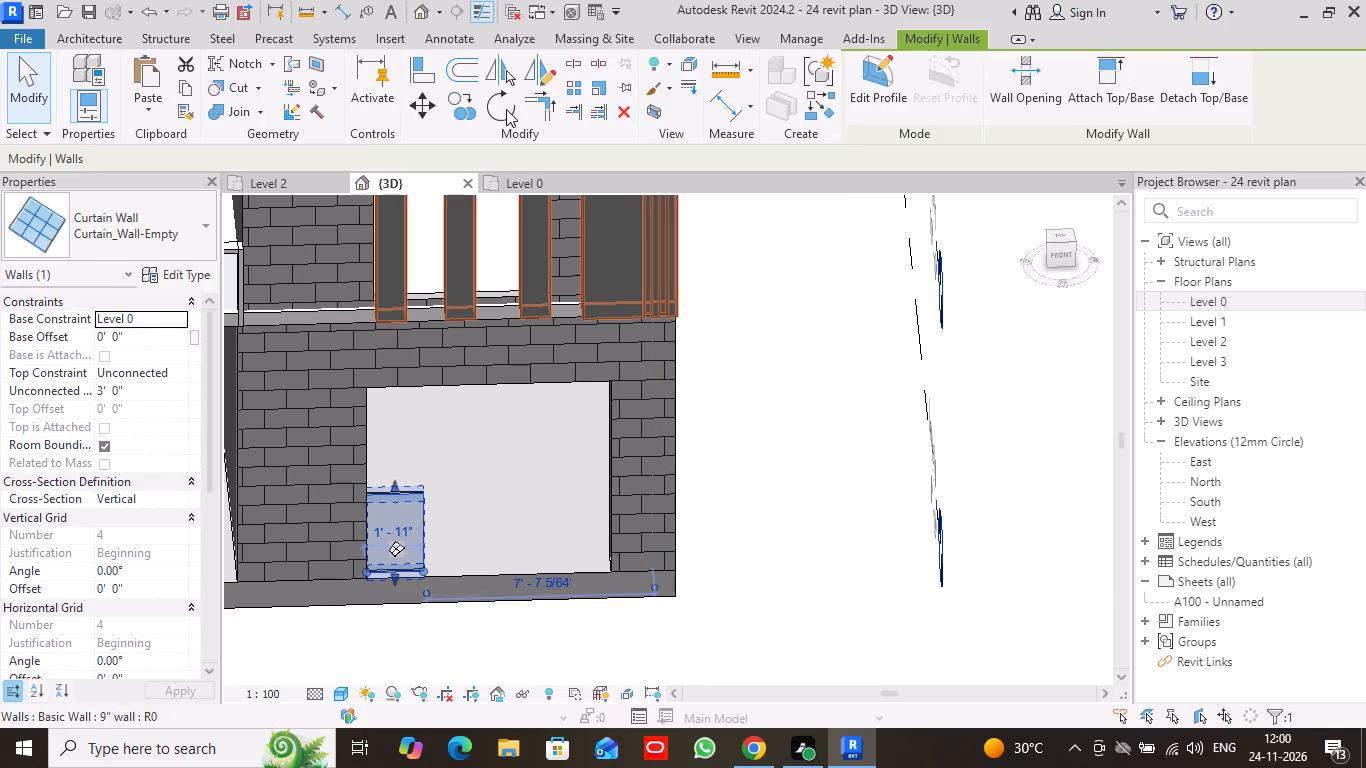
left_click(92, 38)
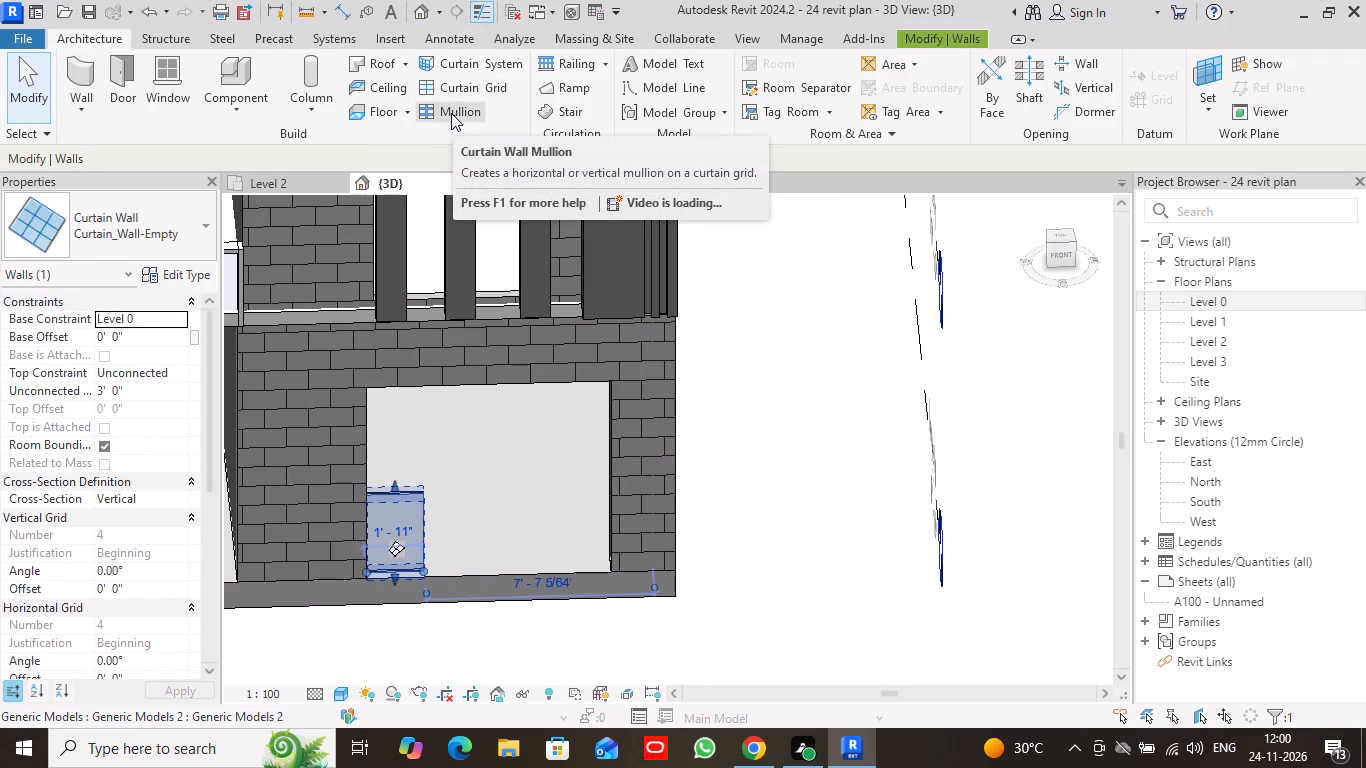
left_click(451, 113)
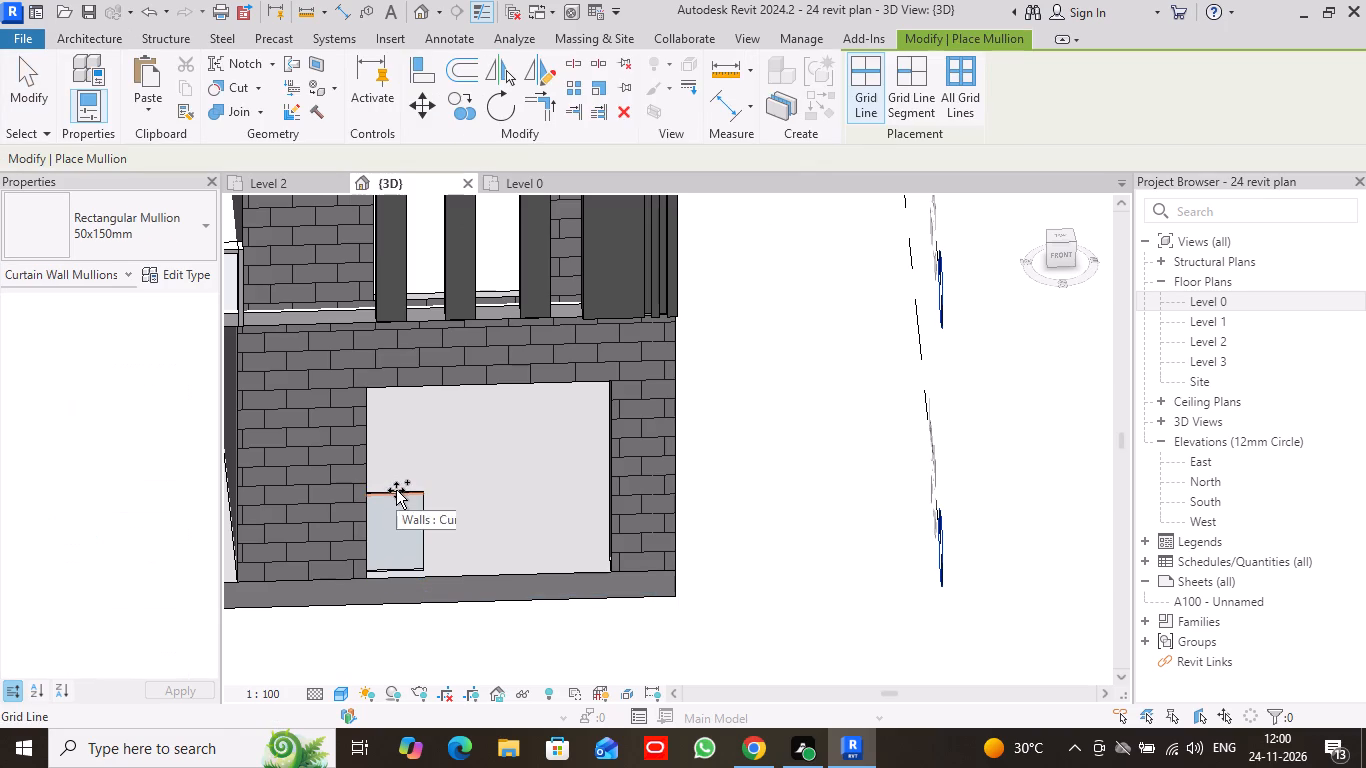
left_click(396, 490)
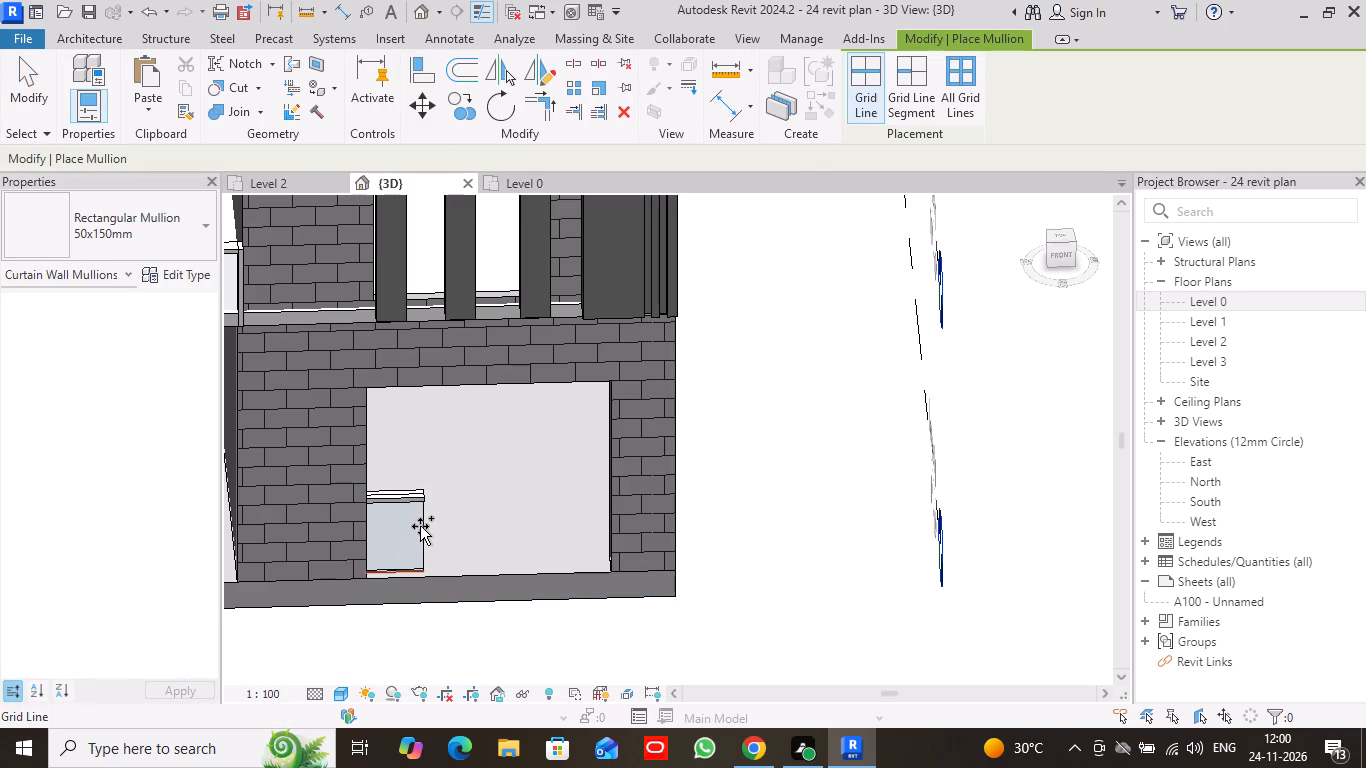
left_click(421, 530)
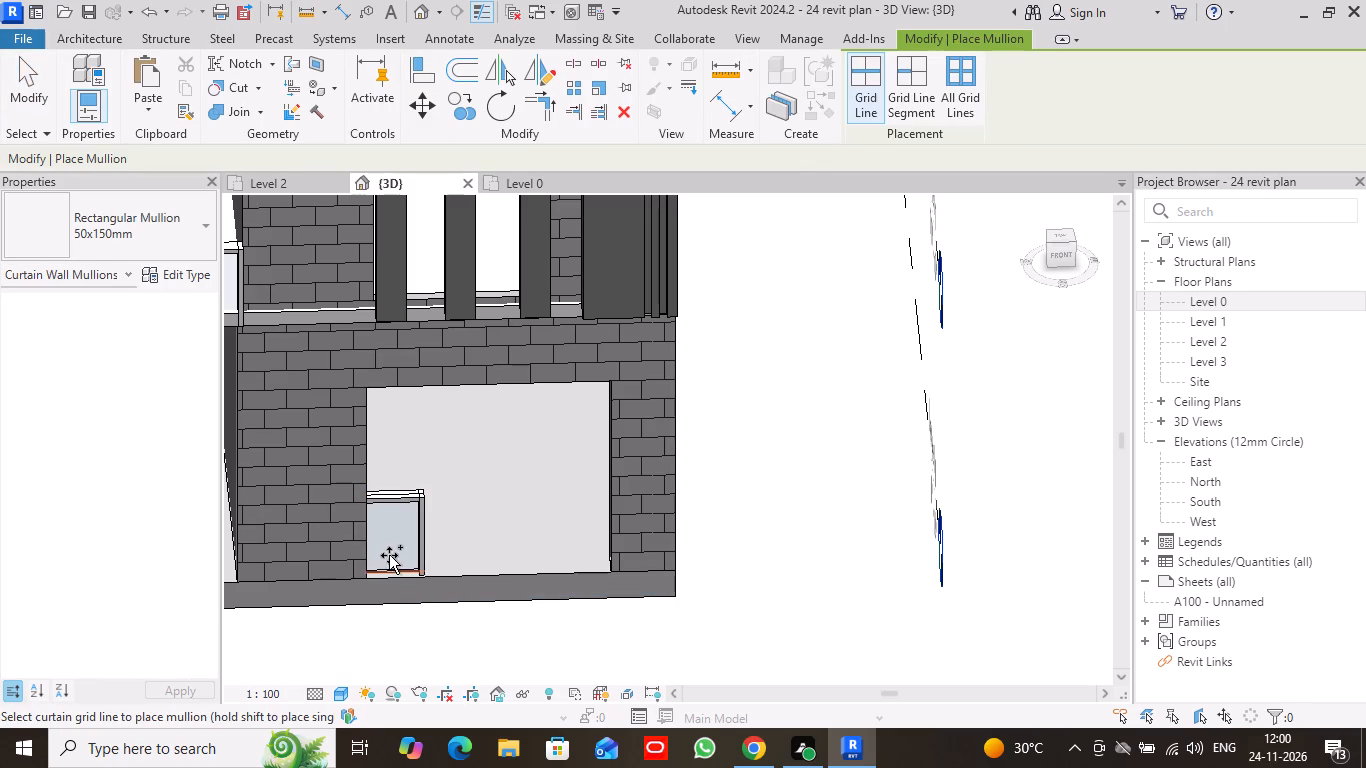
left_click(394, 567)
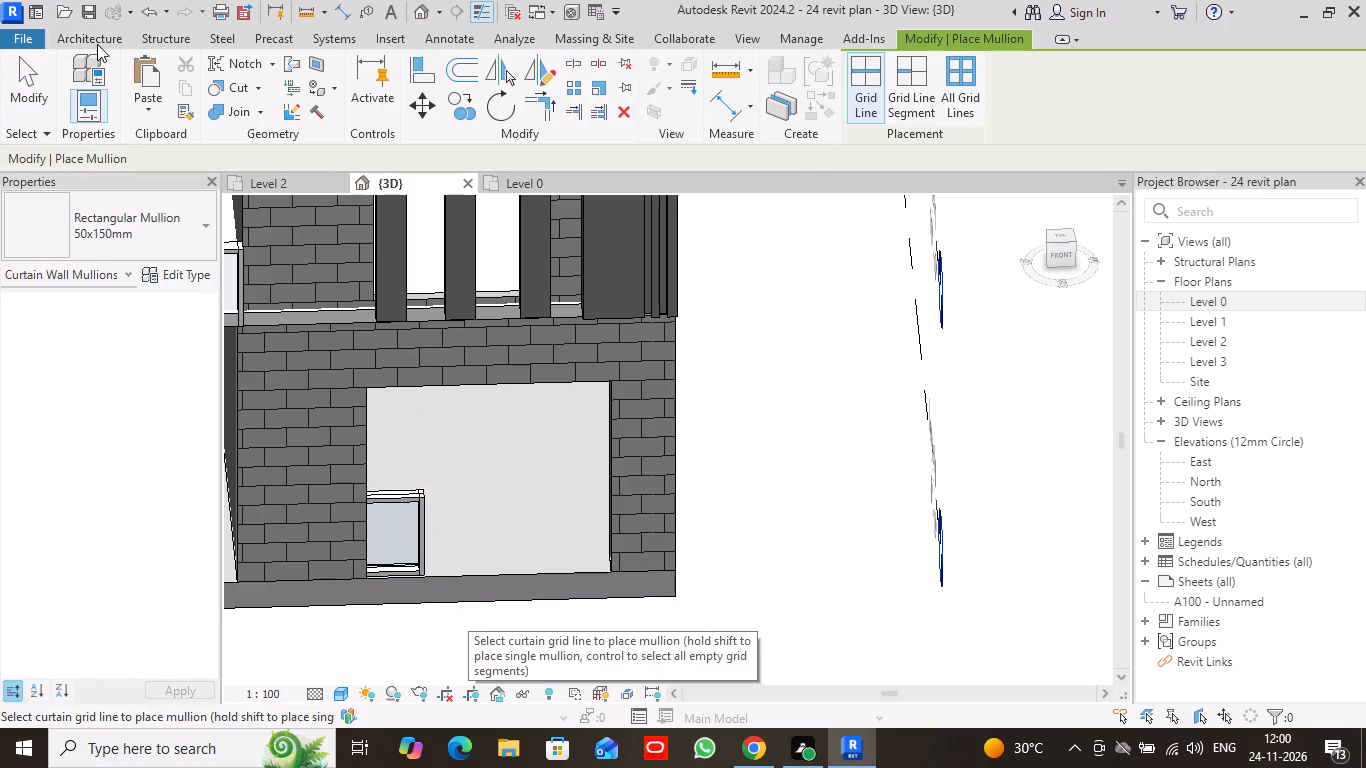
left_click(25, 100)
Raise the top of the small curtain wall to the head of the front opening, about 7'-4 1/2" high.
left_click(392, 518)
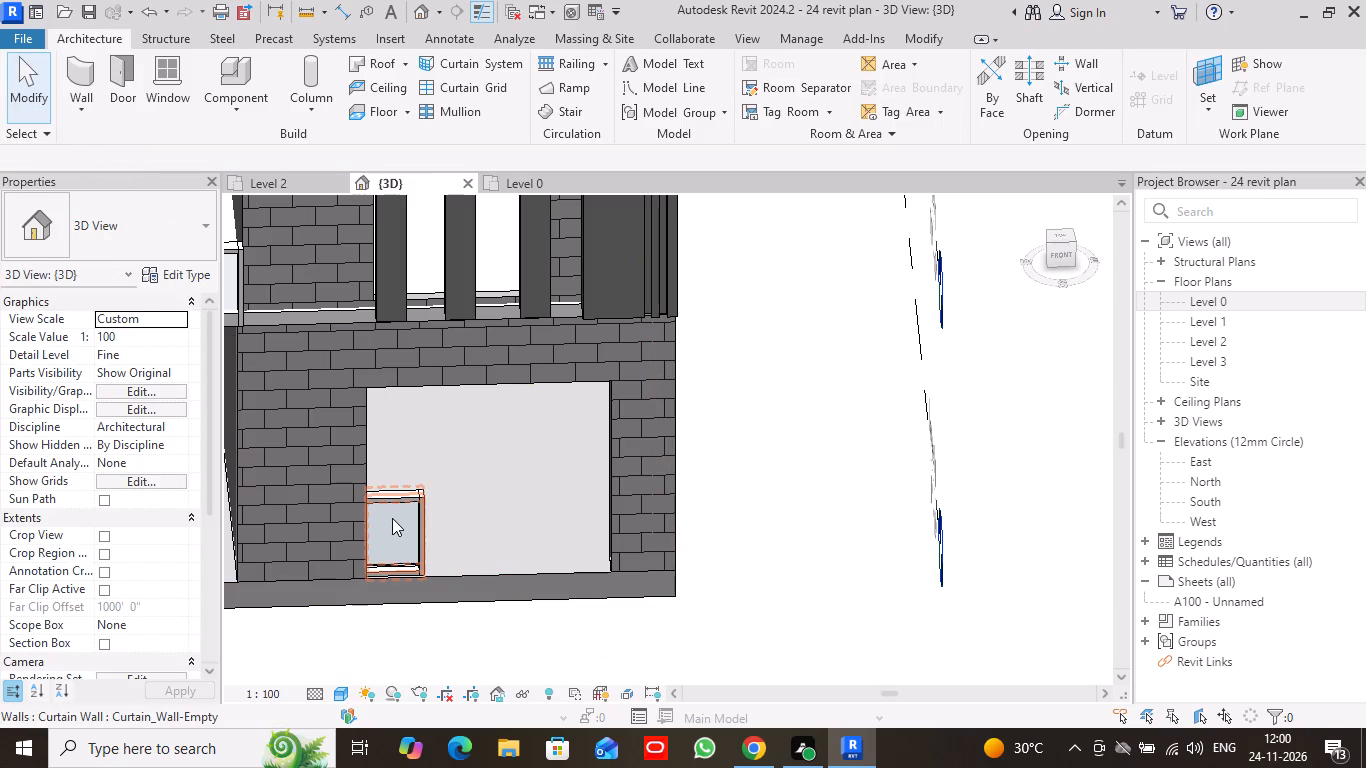
left_click_drag(394, 485, 391, 442)
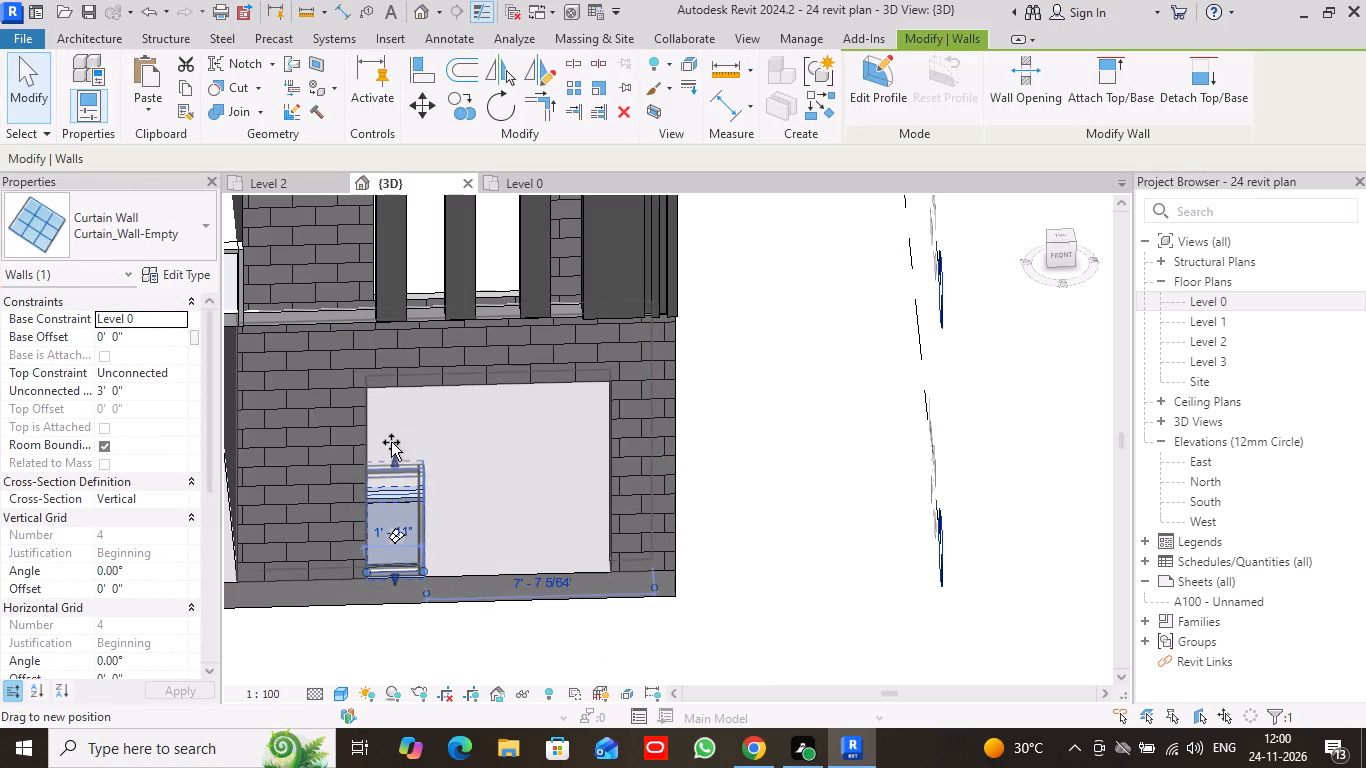
left_click_drag(391, 442, 390, 382)
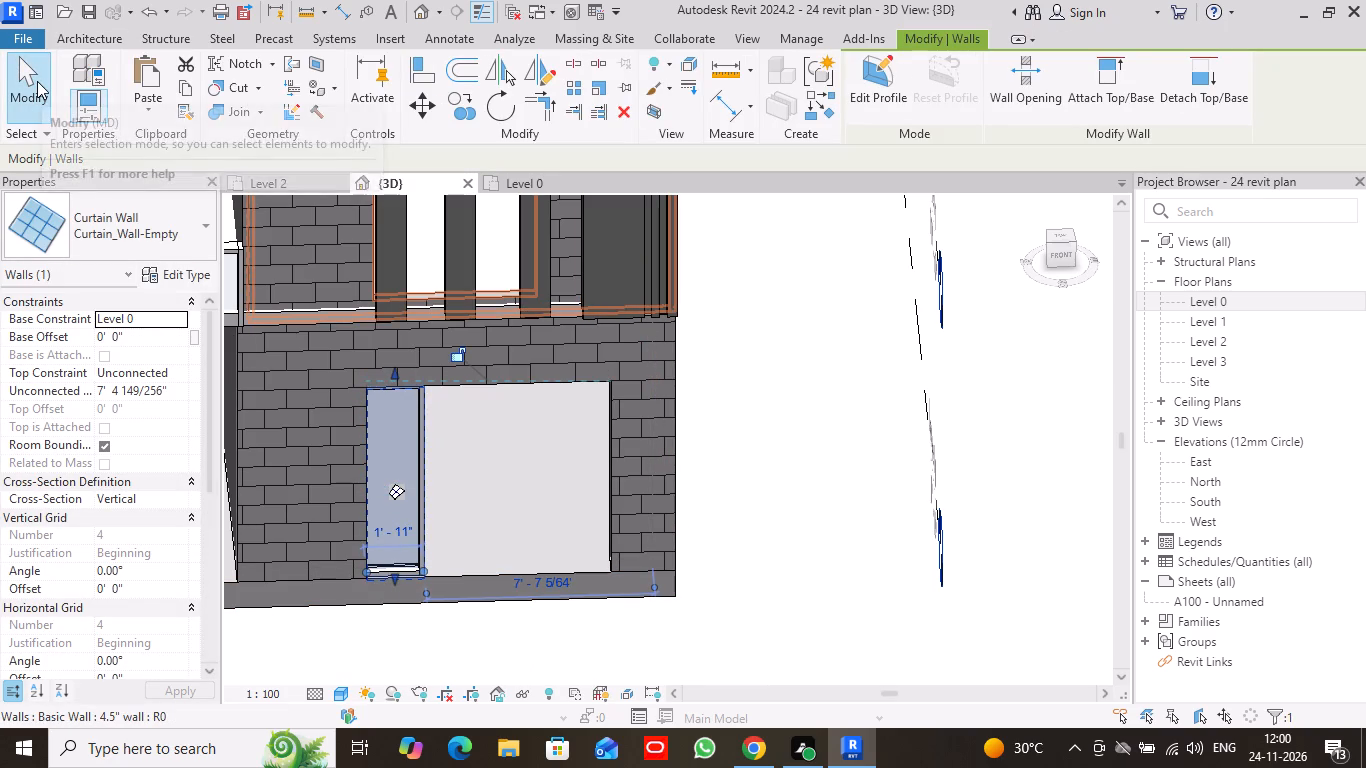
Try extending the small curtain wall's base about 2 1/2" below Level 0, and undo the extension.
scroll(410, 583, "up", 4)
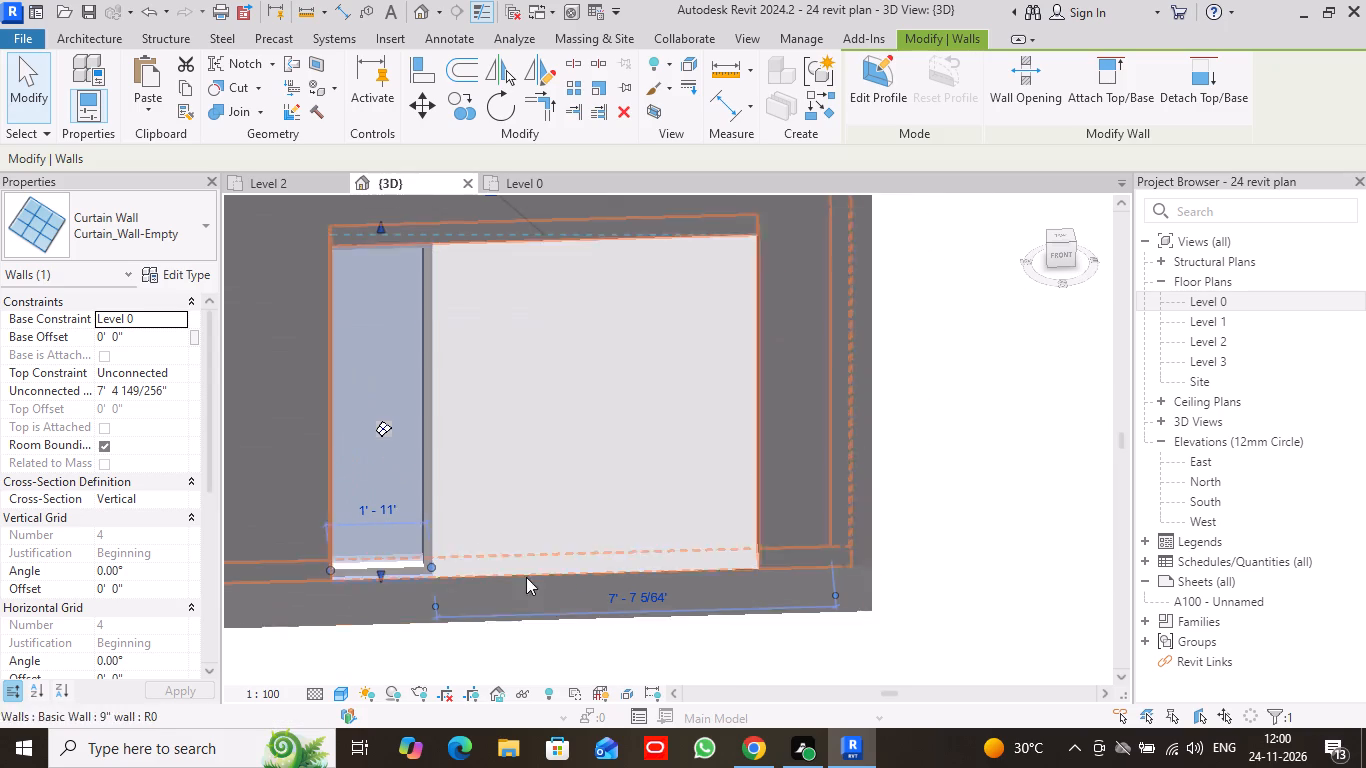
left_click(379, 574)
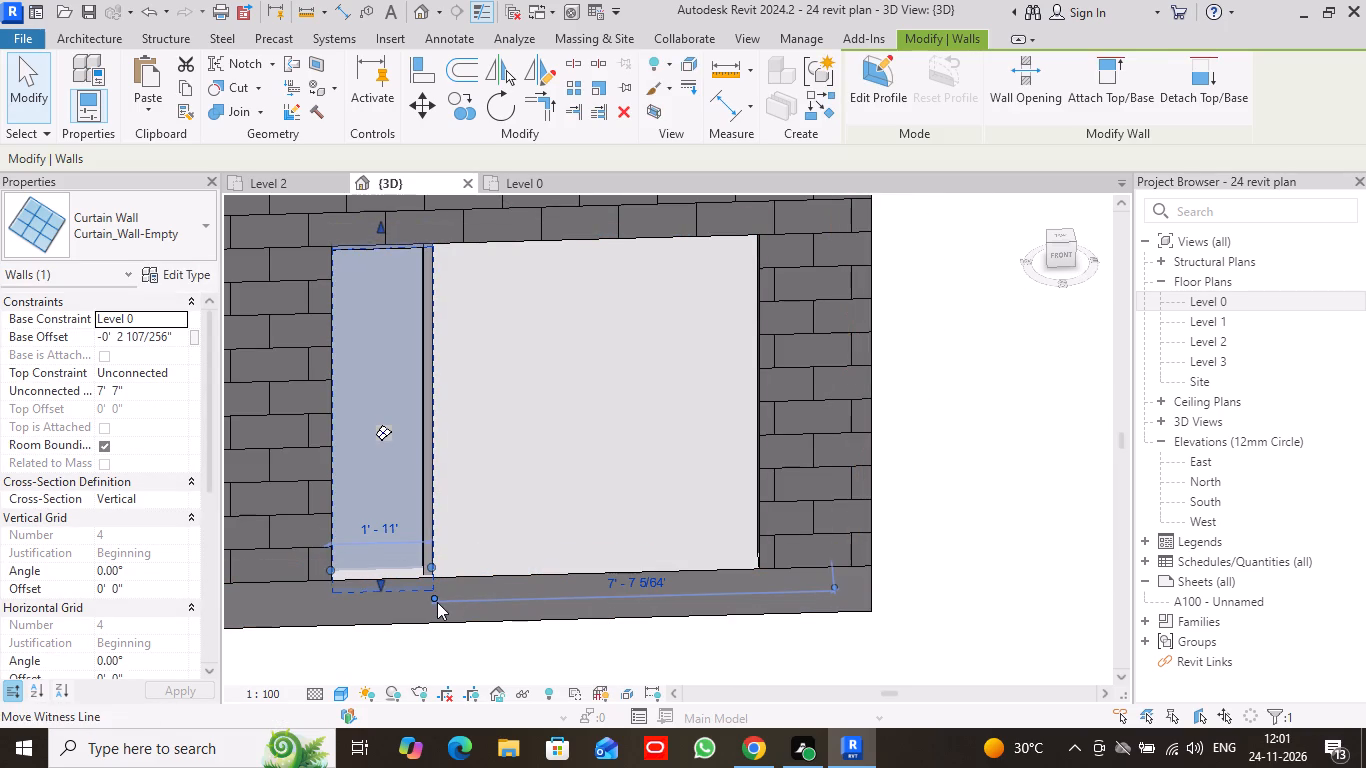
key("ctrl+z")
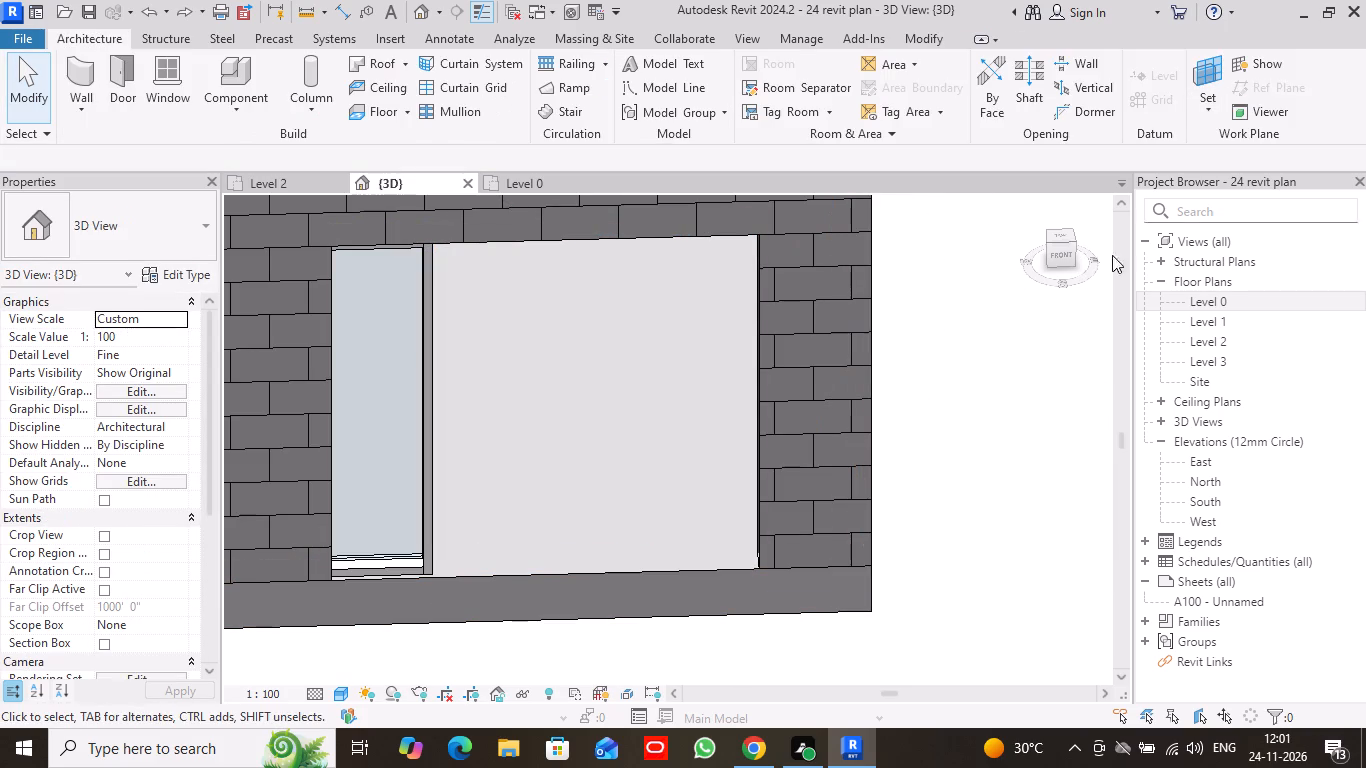
Place a 50x150mm rectangular mullion on the left edge of the small curtain wall in the front opening.
left_click(1061, 250)
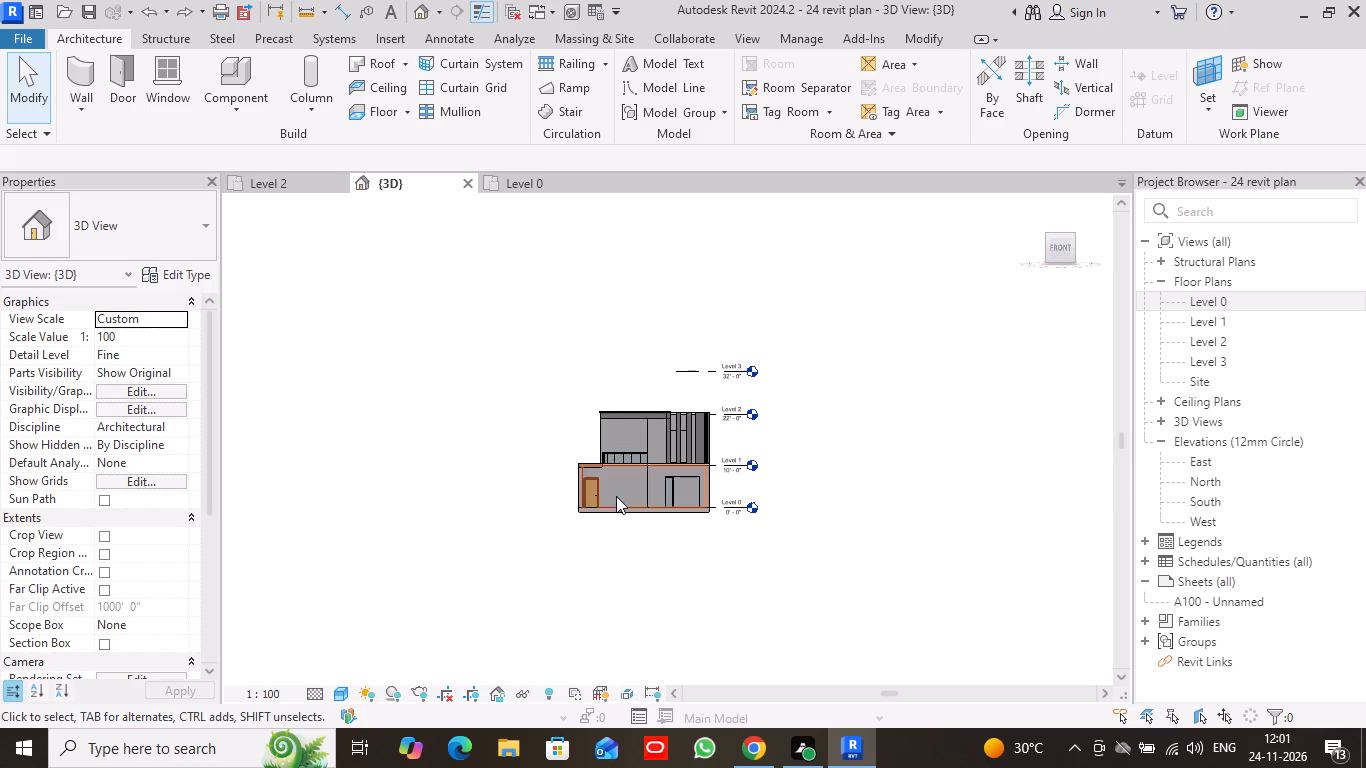
scroll(669, 515, "up", 6)
scroll(678, 493, "down", 1)
scroll(678, 493, "up", 1)
scroll(678, 493, "down", 1)
scroll(678, 493, "up", 7)
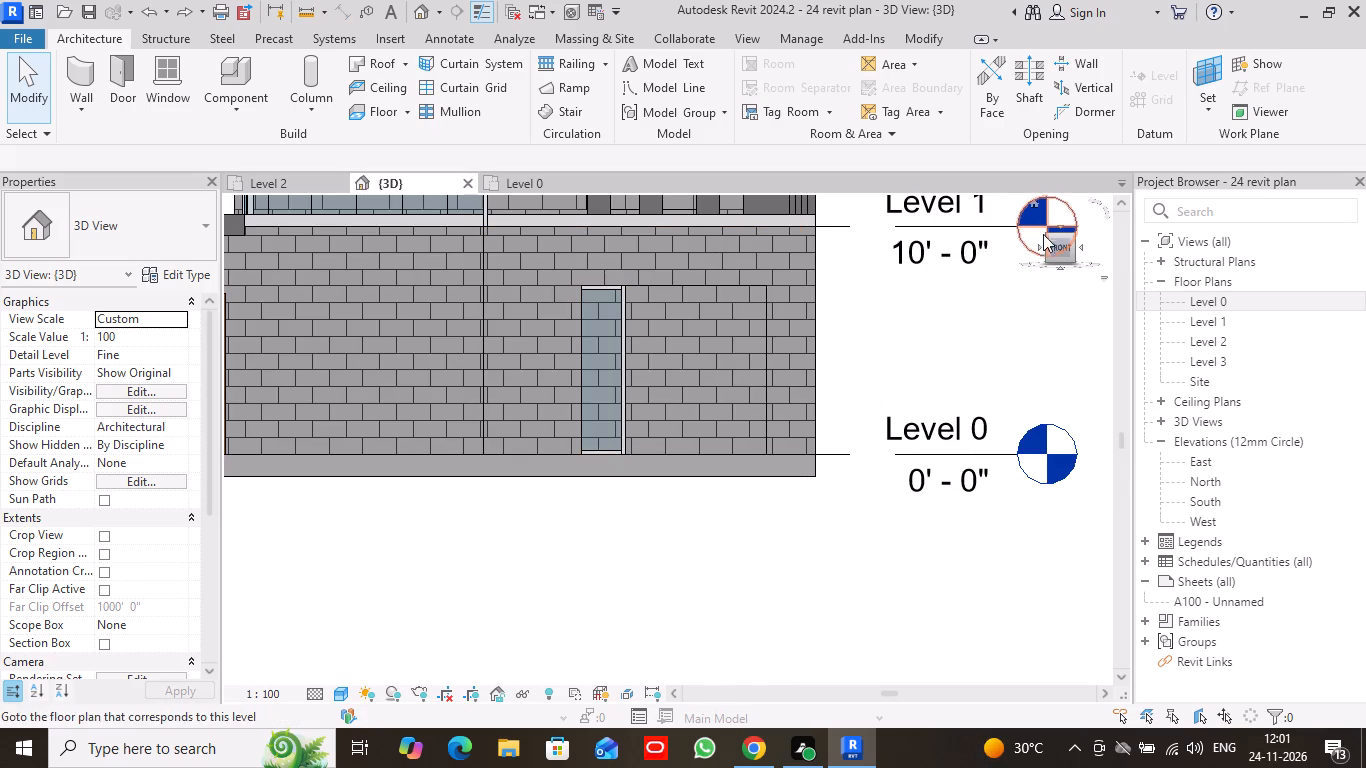
left_click_drag(1050, 238, 1070, 260)
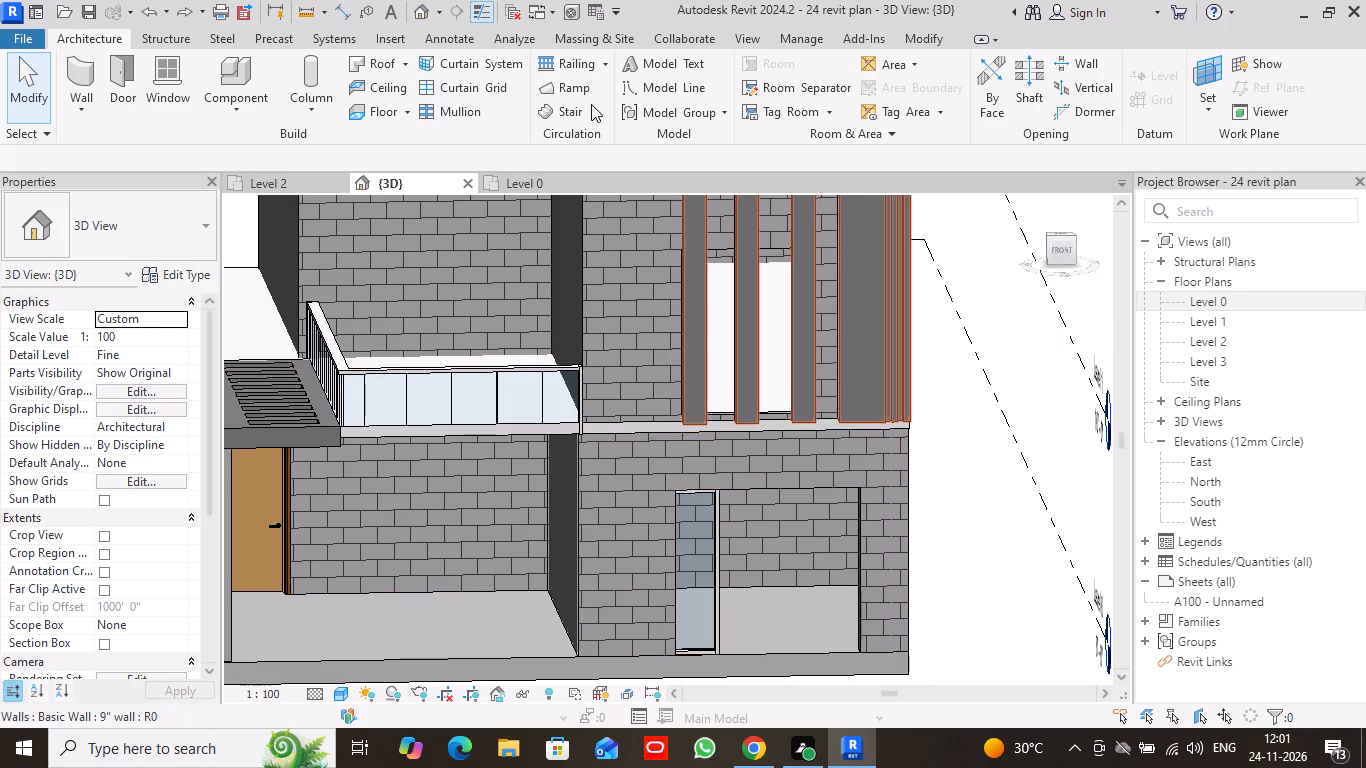
left_click(476, 115)
left_click(680, 574)
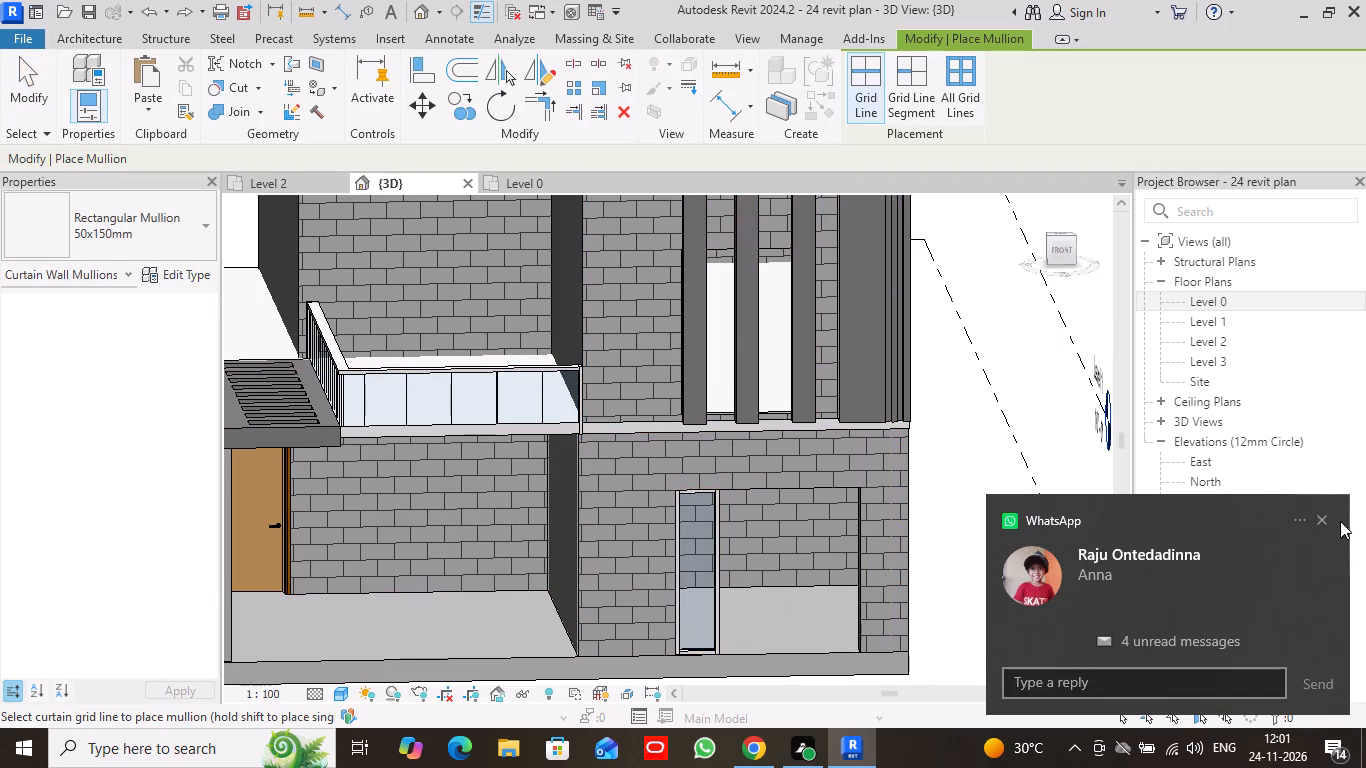
left_click(1320, 513)
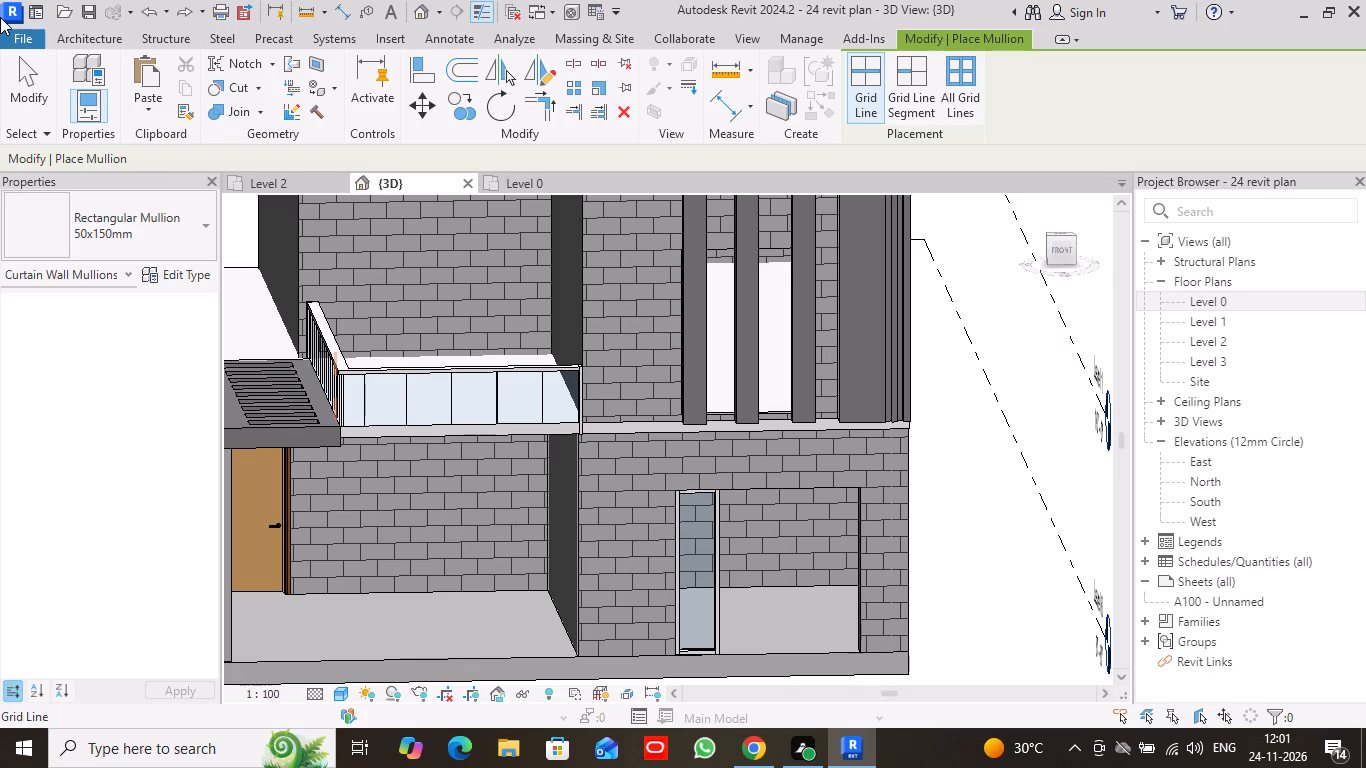
Add a horizontal curtain grid line at mid-height of the small curtain wall in the front opening, across all segments.
left_click(92, 32)
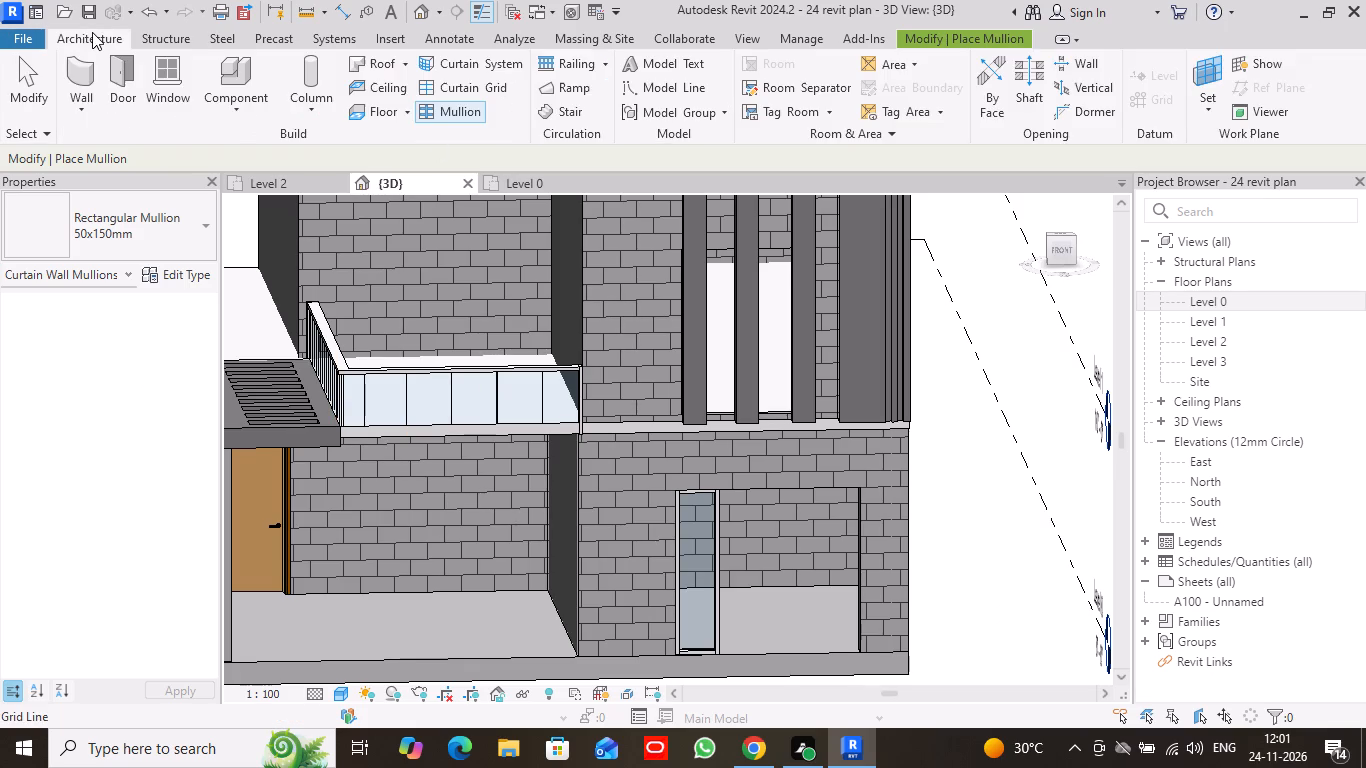
left_click(471, 93)
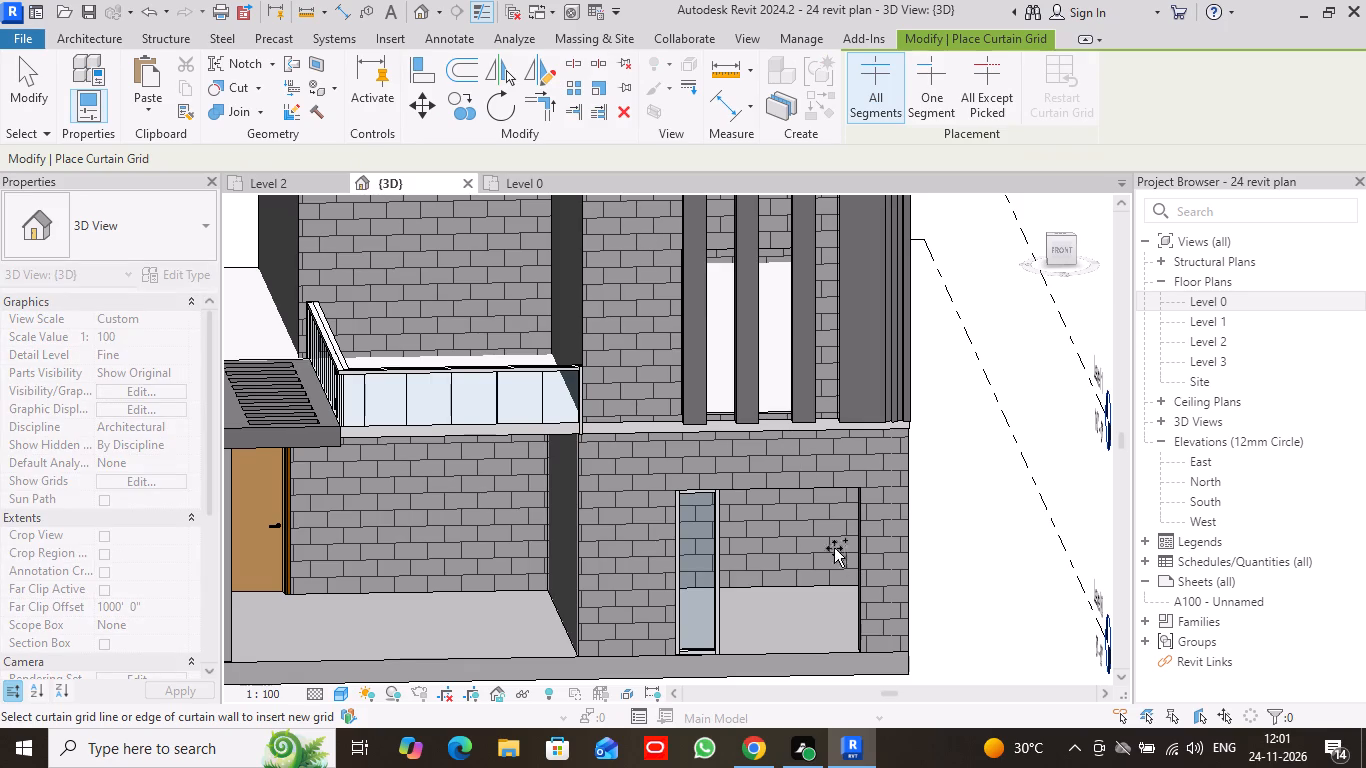
scroll(707, 576, "up", 4)
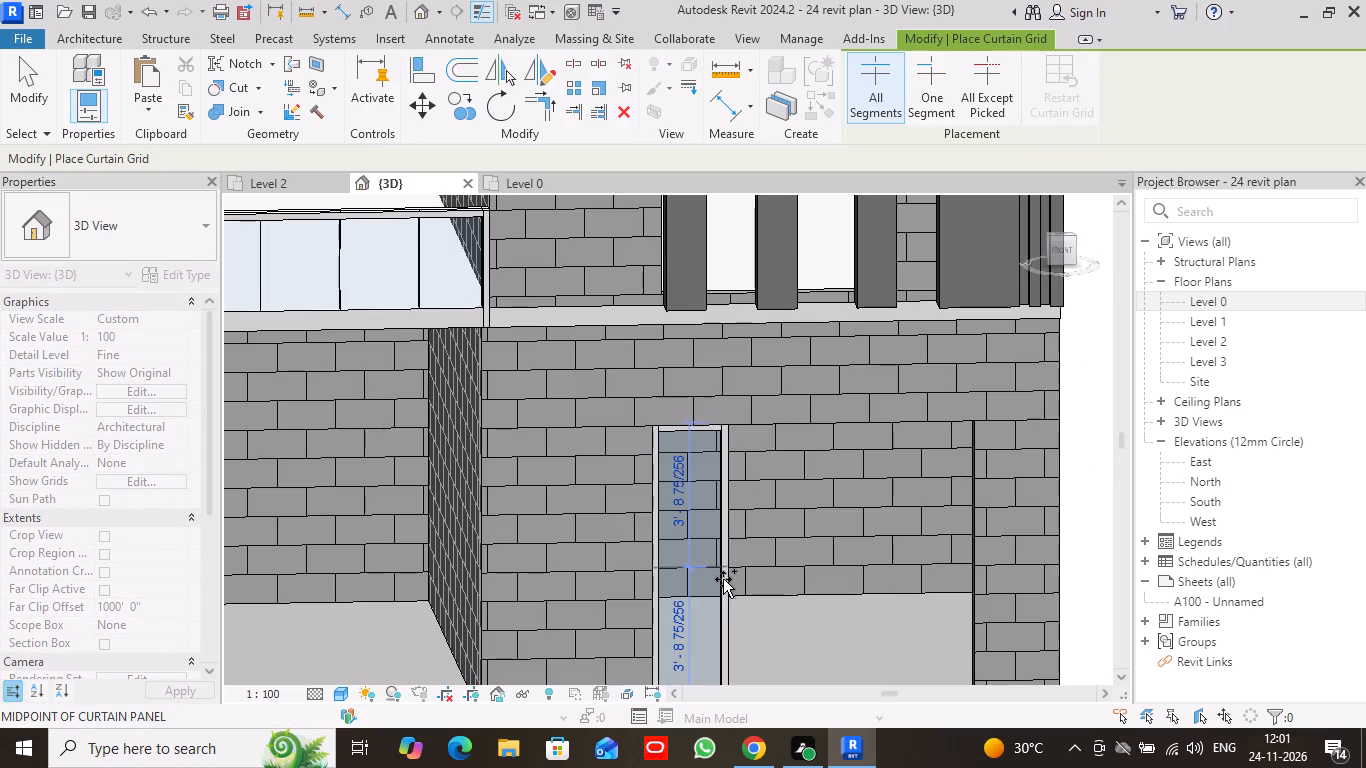
middle_click_drag(723, 579, 743, 435)
scroll(743, 435, "up", 1)
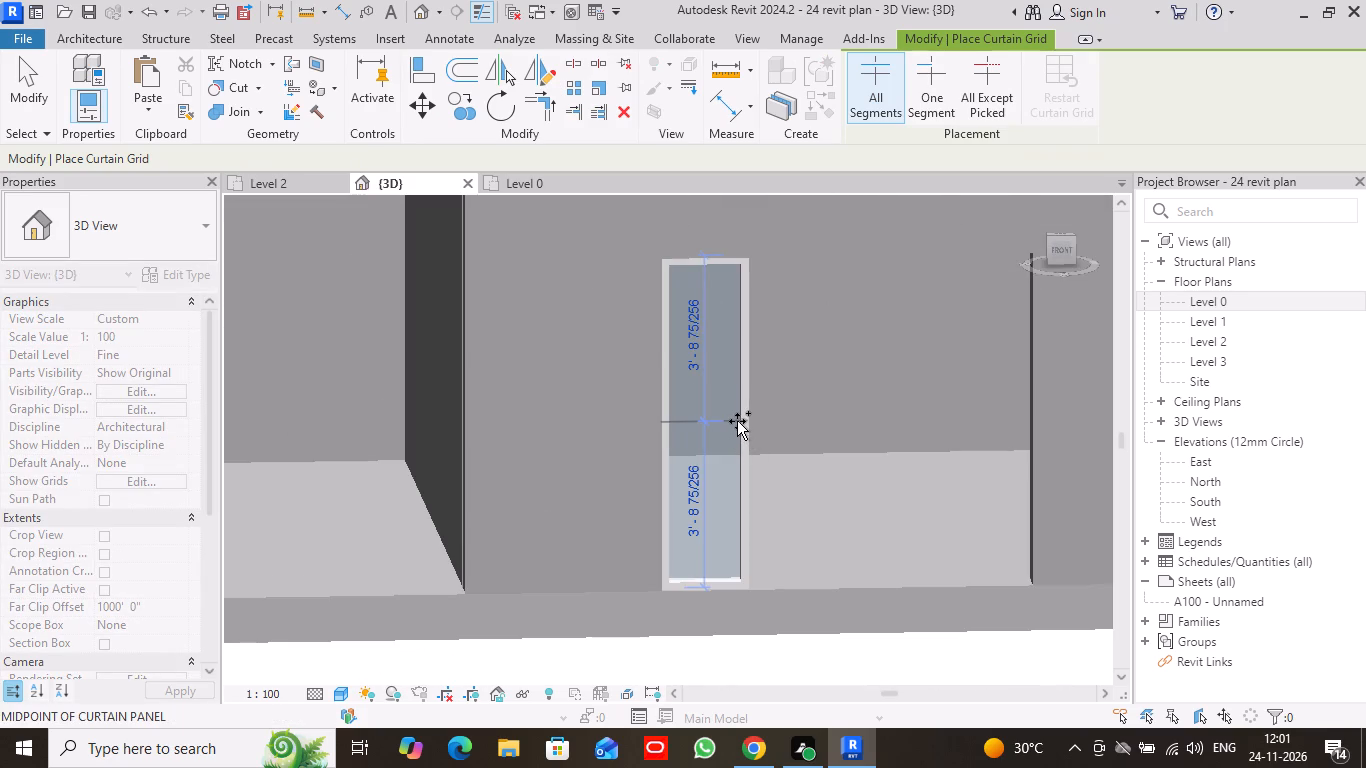
left_click(737, 421)
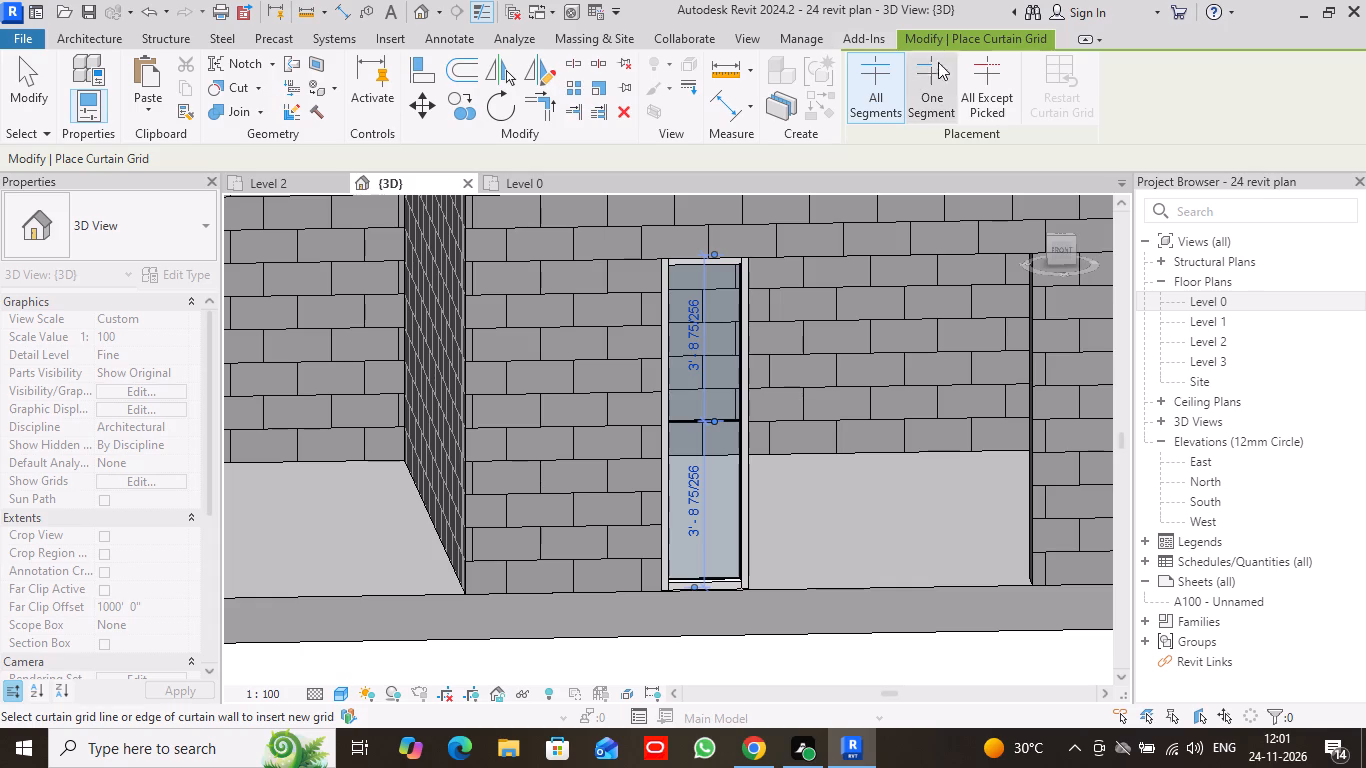
Place a 50x150mm rectangular mullion on the mid-height grid line of the small curtain wall.
left_click(99, 38)
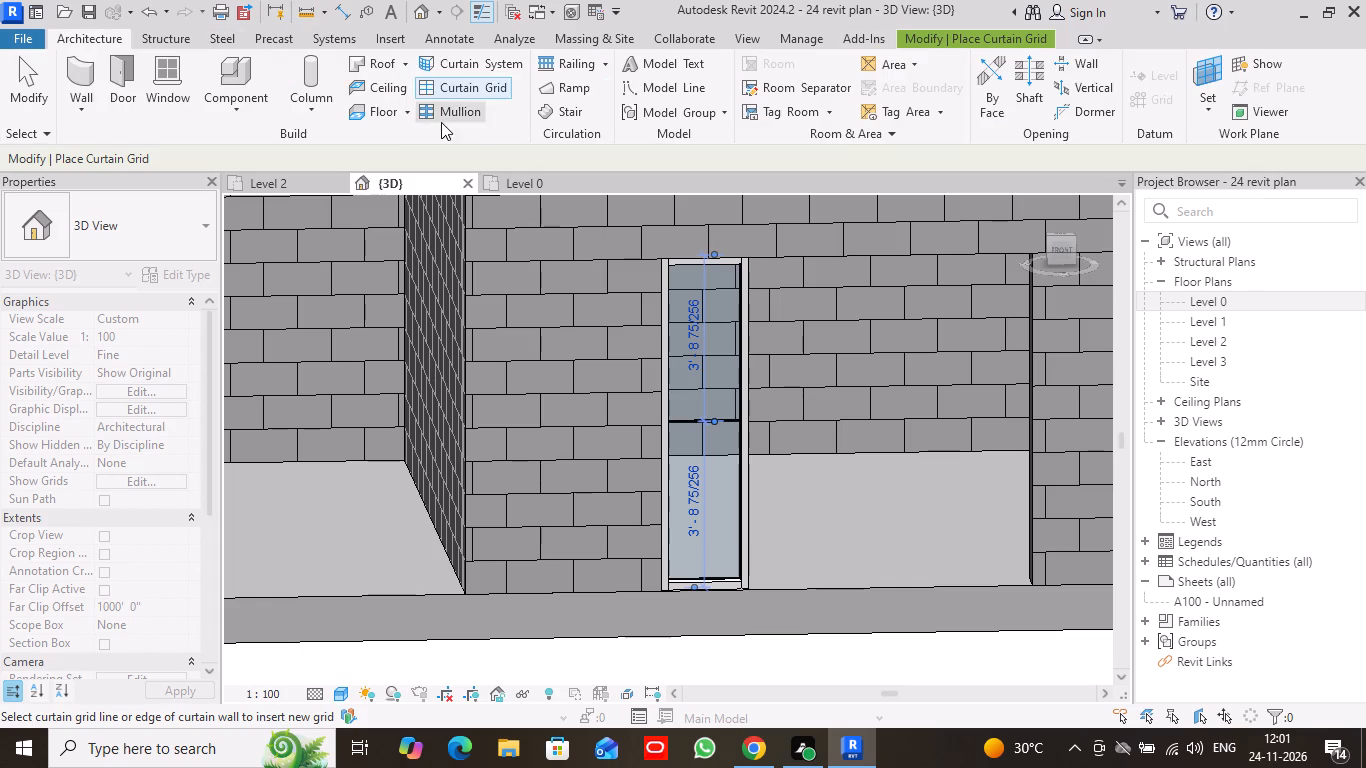
left_click(465, 114)
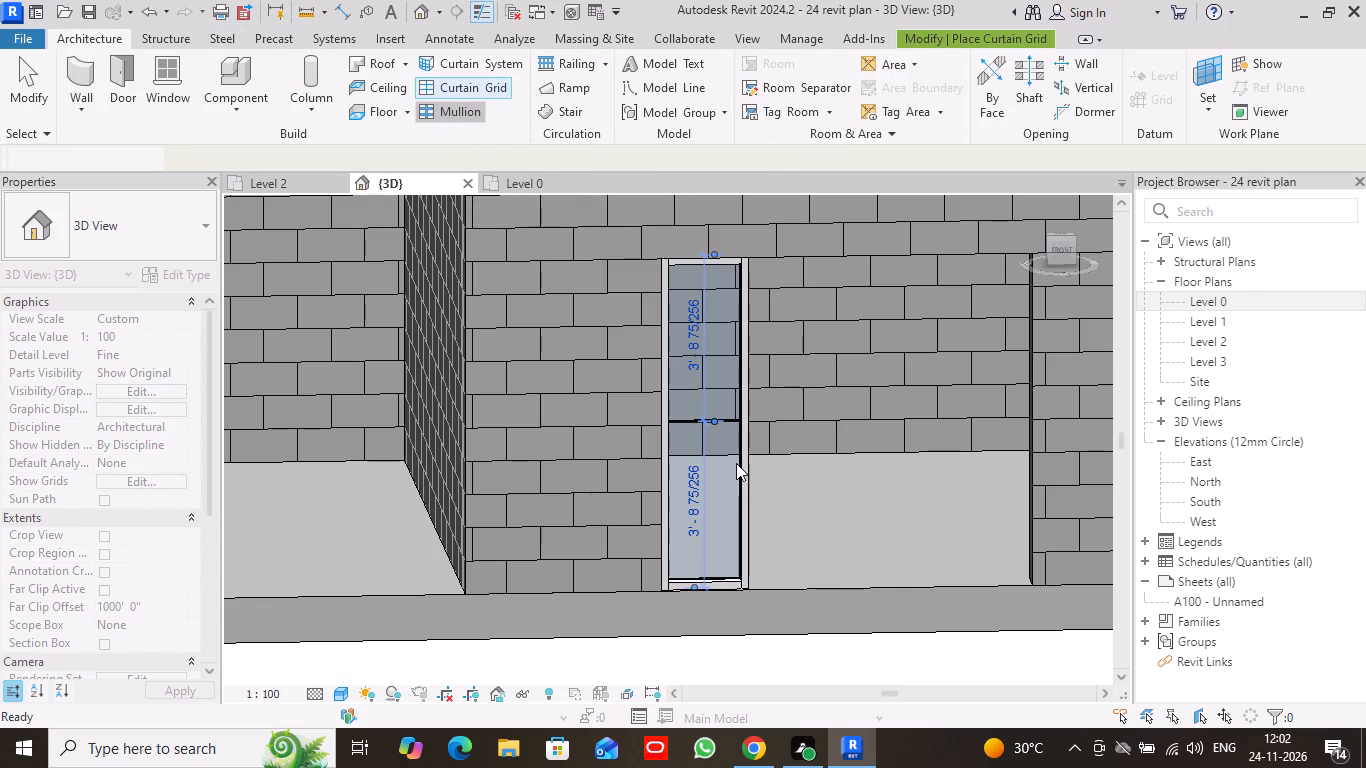
left_click(723, 417)
left_click(41, 93)
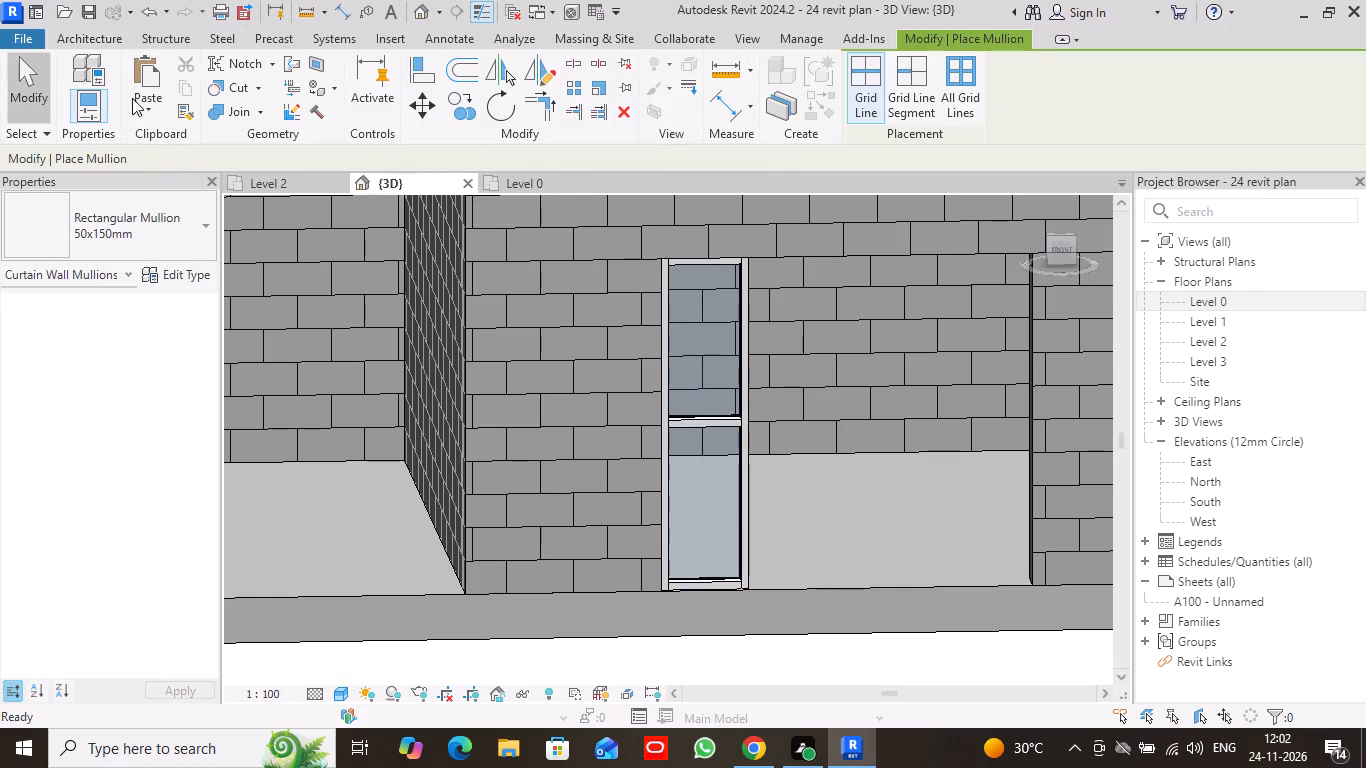
Examine the building's front facade and the small ground-floor curtain wall from straight-on and raised front angles.
scroll(799, 447, "down", 3)
middle_click_drag(866, 581, 637, 552)
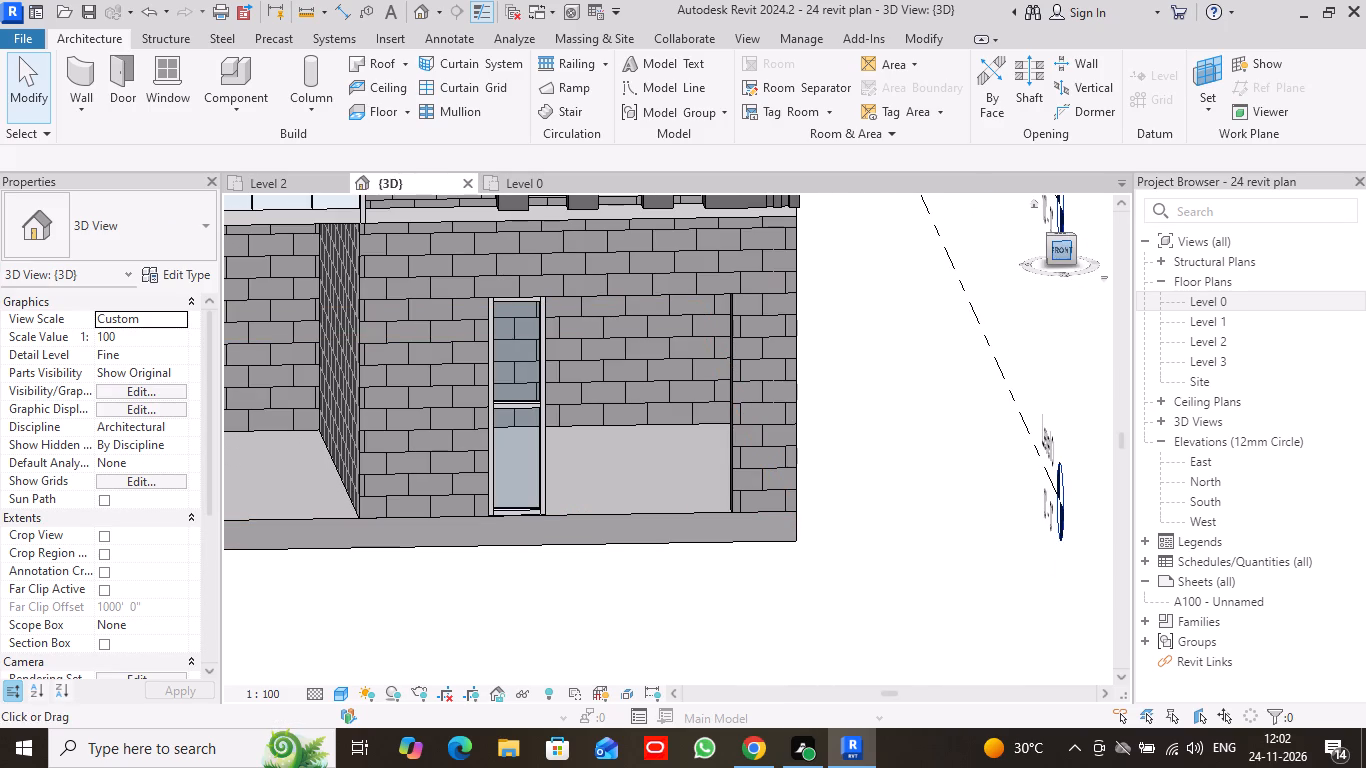
left_click(1062, 254)
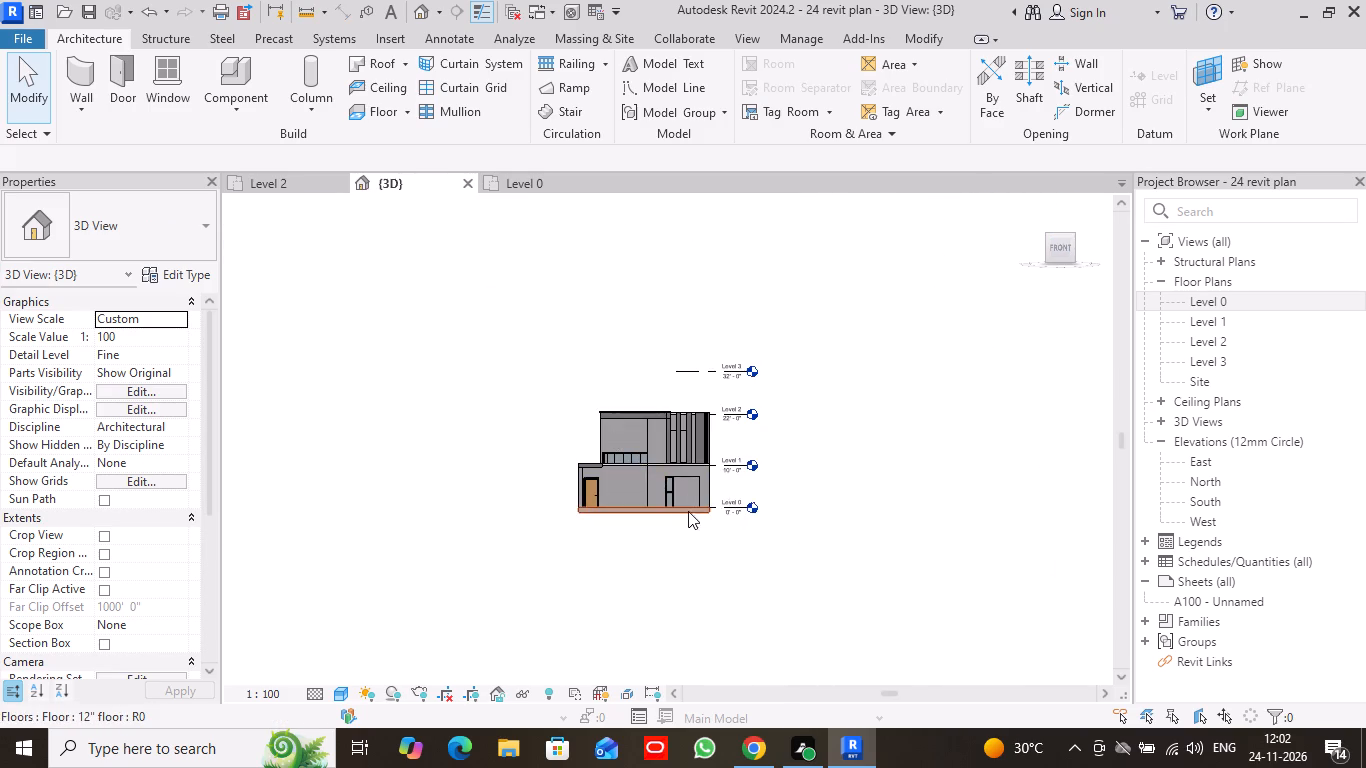
scroll(675, 515, "up", 11)
scroll(680, 511, "down", 1)
scroll(680, 511, "up", 2)
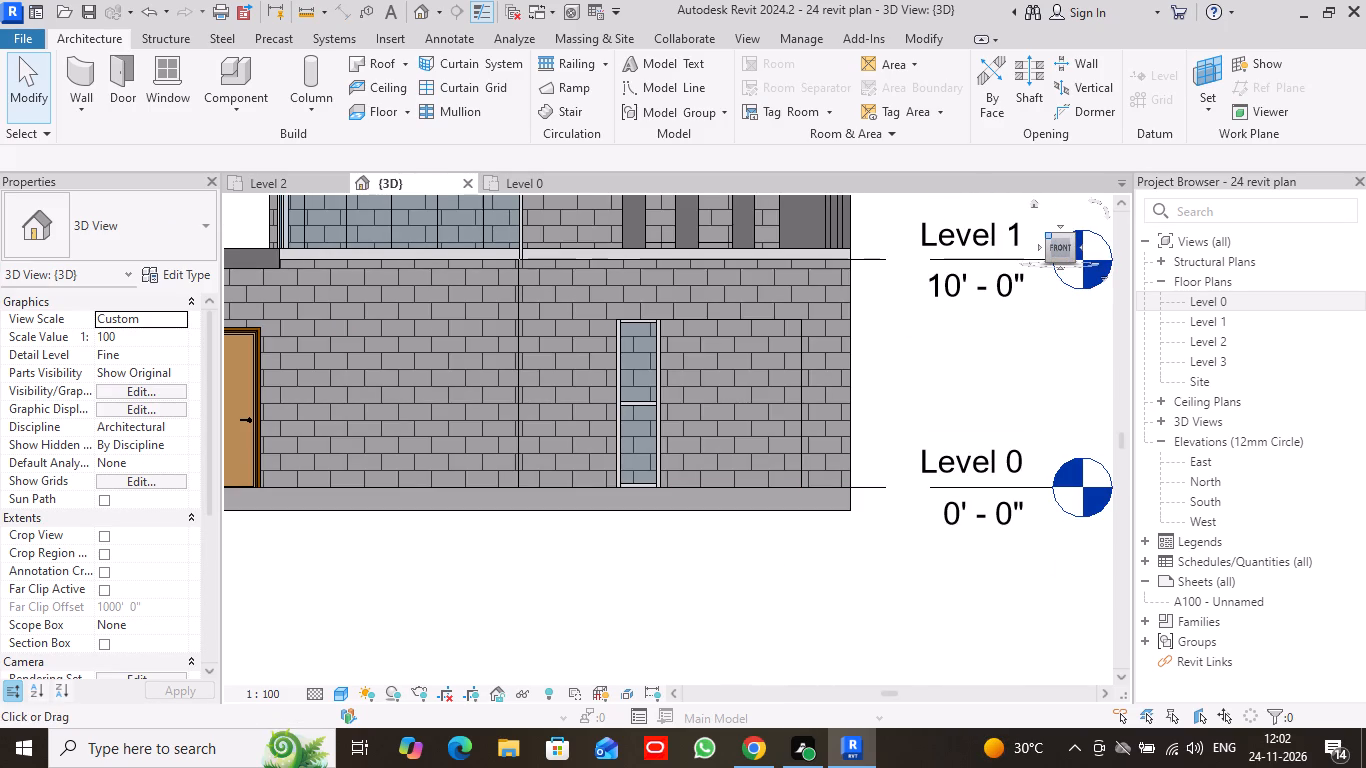
left_click_drag(1049, 238, 1067, 264)
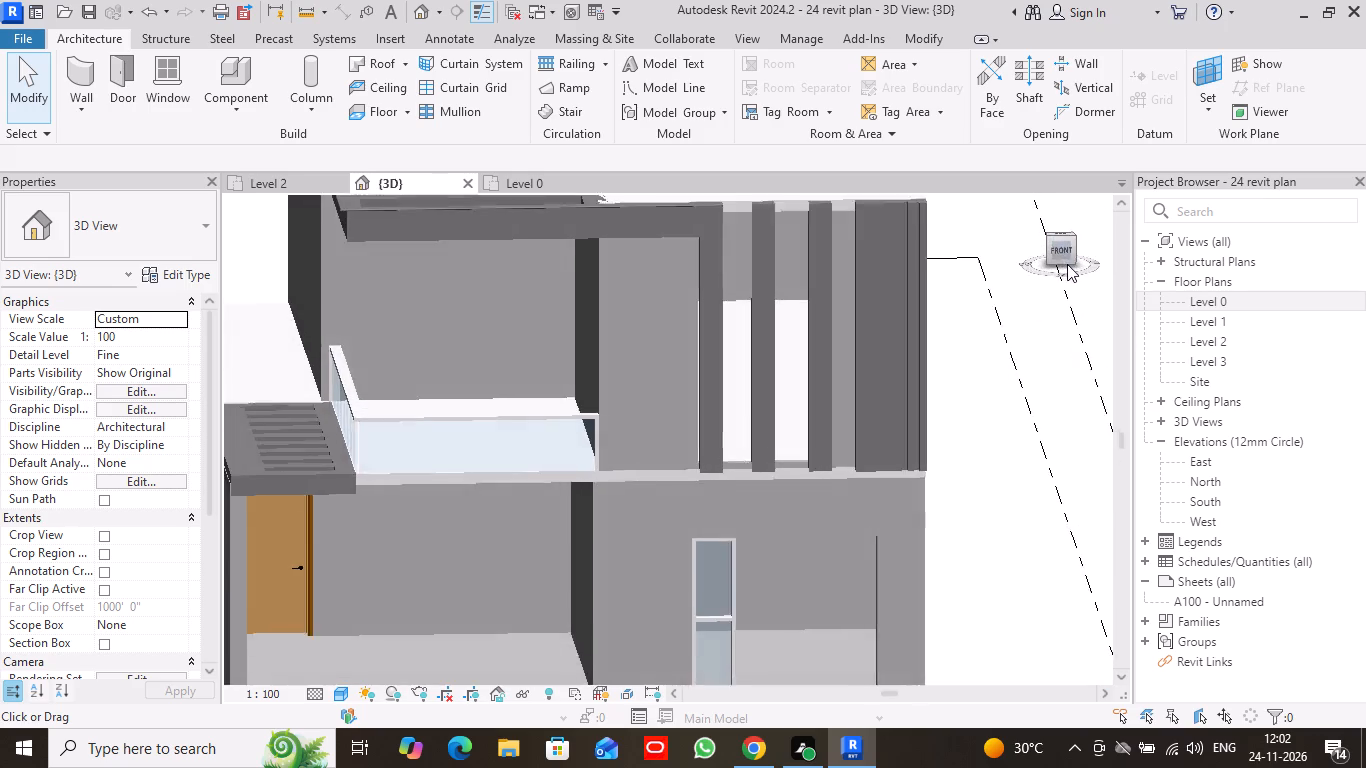
left_click_drag(1067, 264, 1070, 267)
middle_click_drag(991, 483, 897, 281)
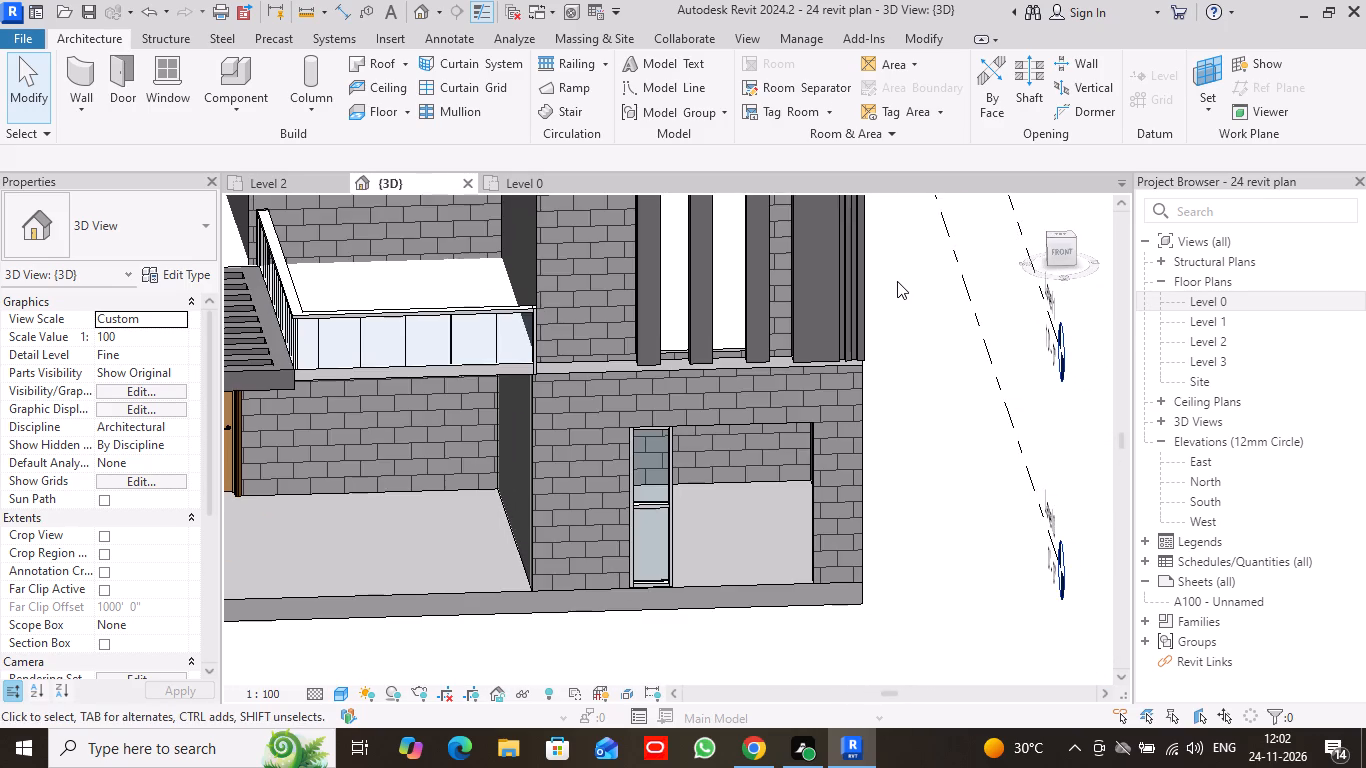
scroll(897, 281, "down", 1)
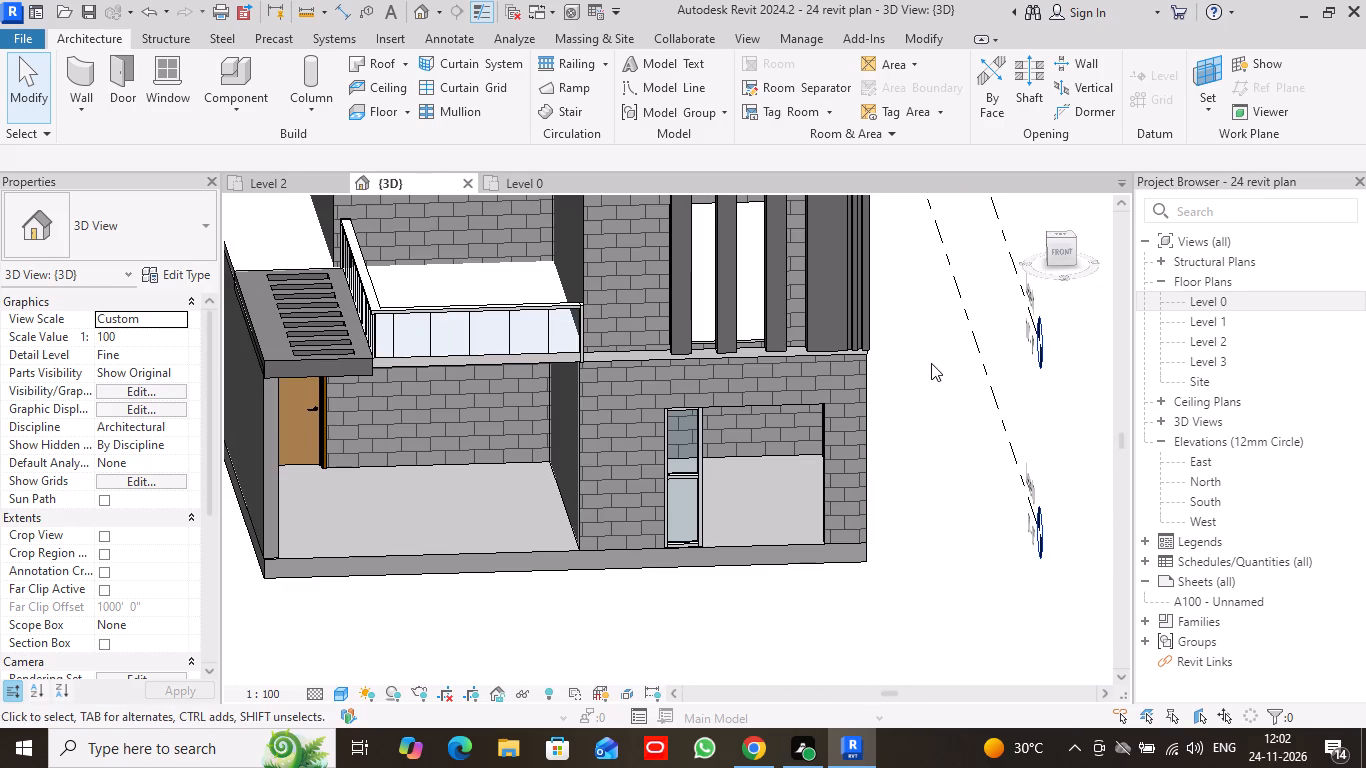
middle_click_drag(931, 363, 958, 425)
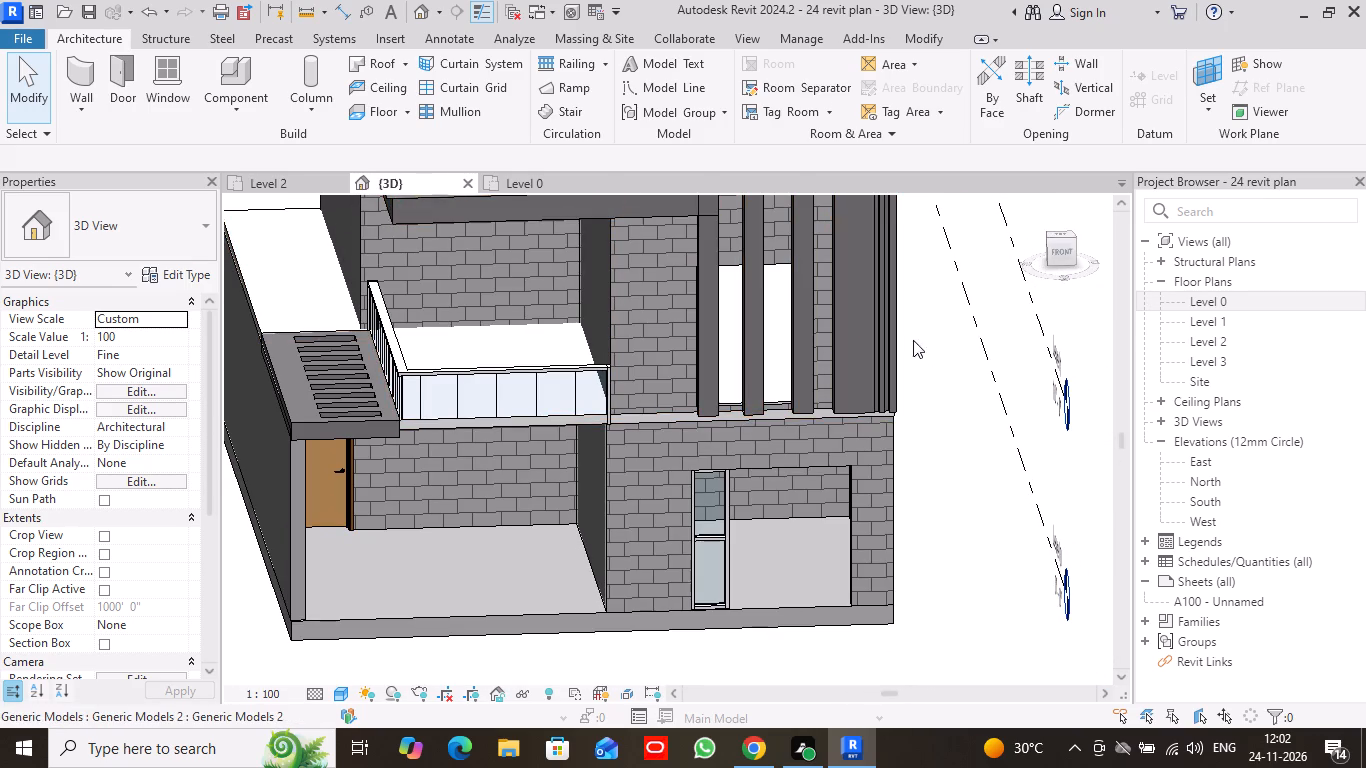
scroll(923, 364, "down", 2)
left_click_drag(1048, 242, 1051, 248)
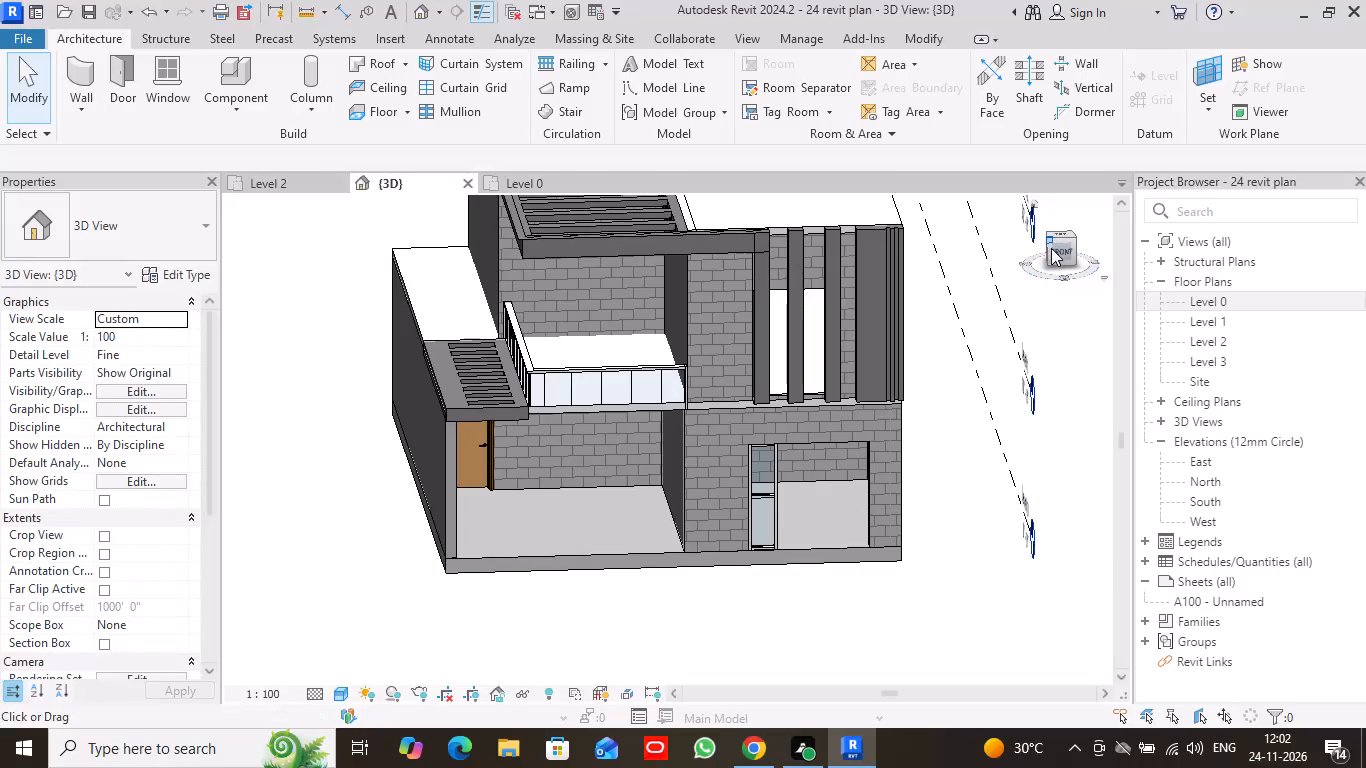
left_click_drag(1051, 248, 1053, 251)
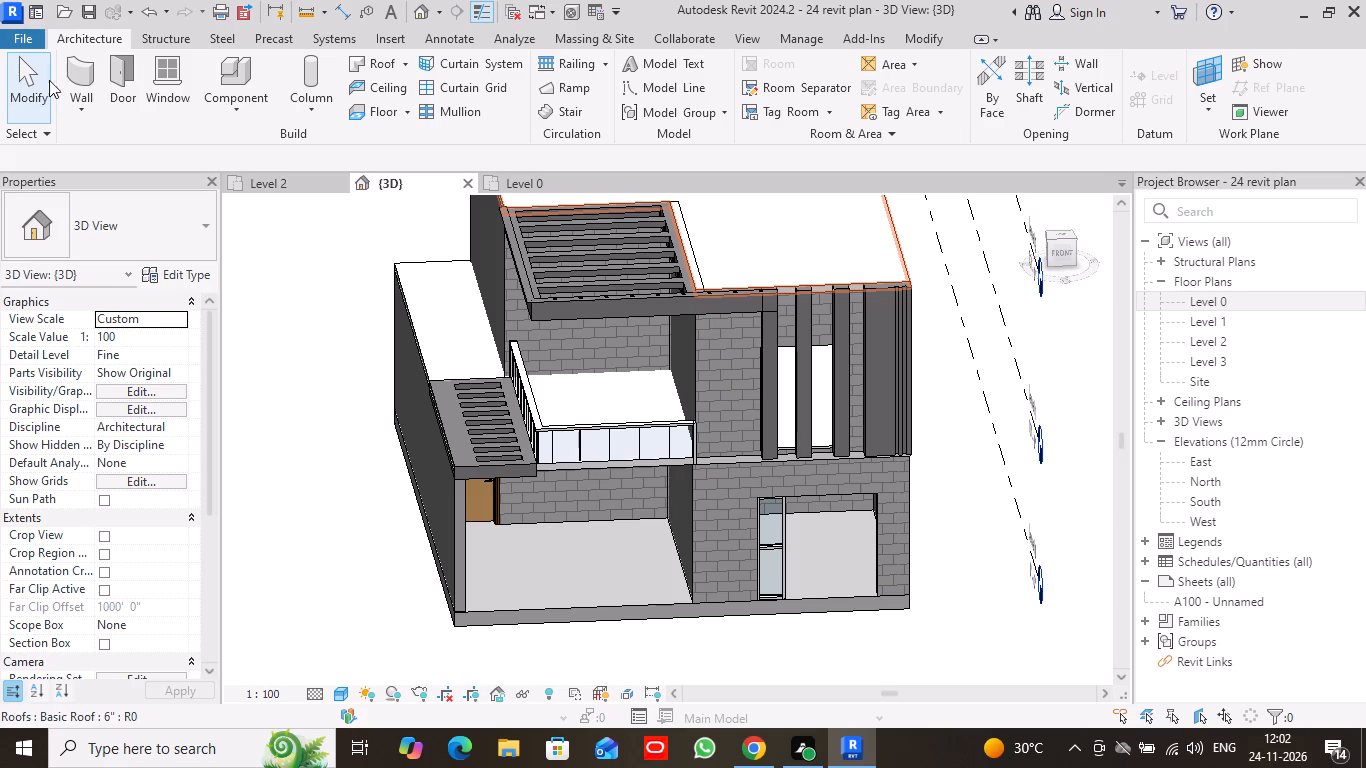
left_click(17, 83)
middle_click_drag(960, 565, 900, 456)
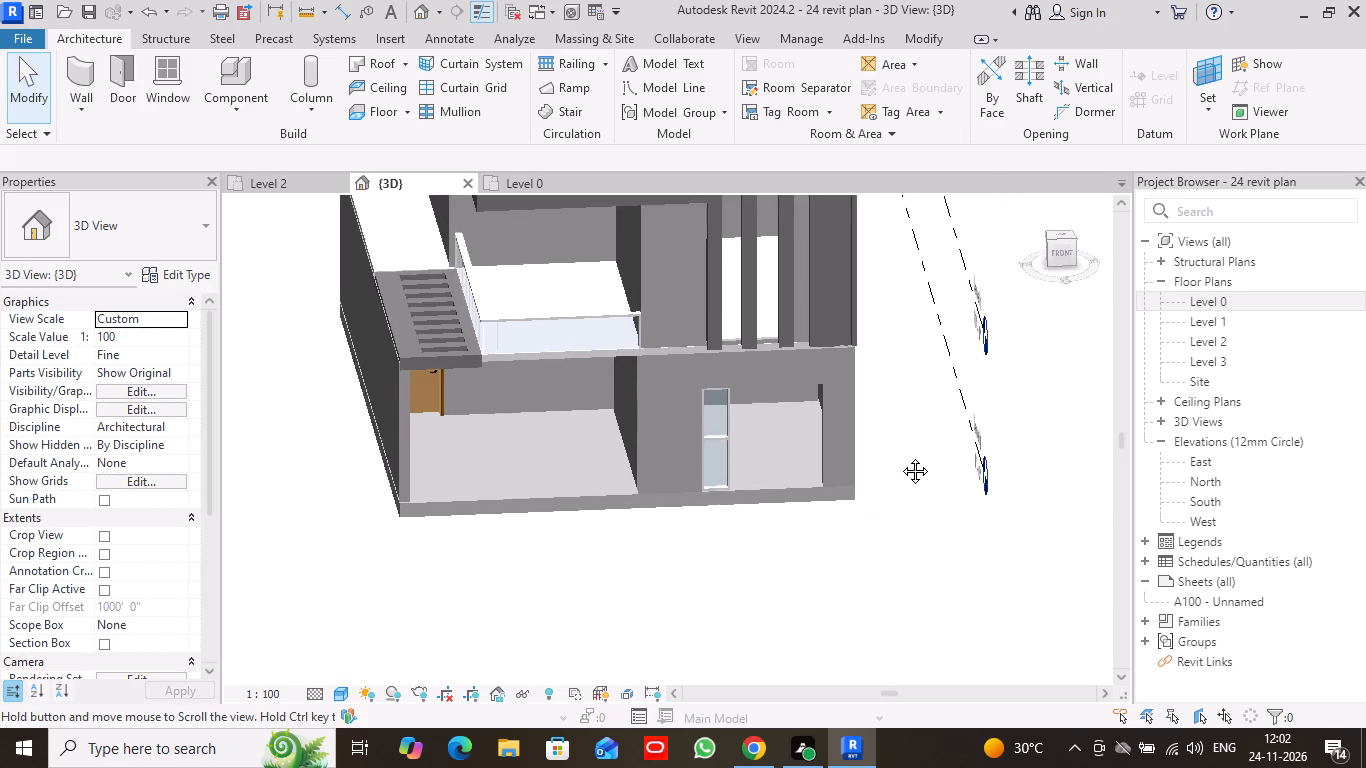
middle_click_drag(900, 456, 866, 485)
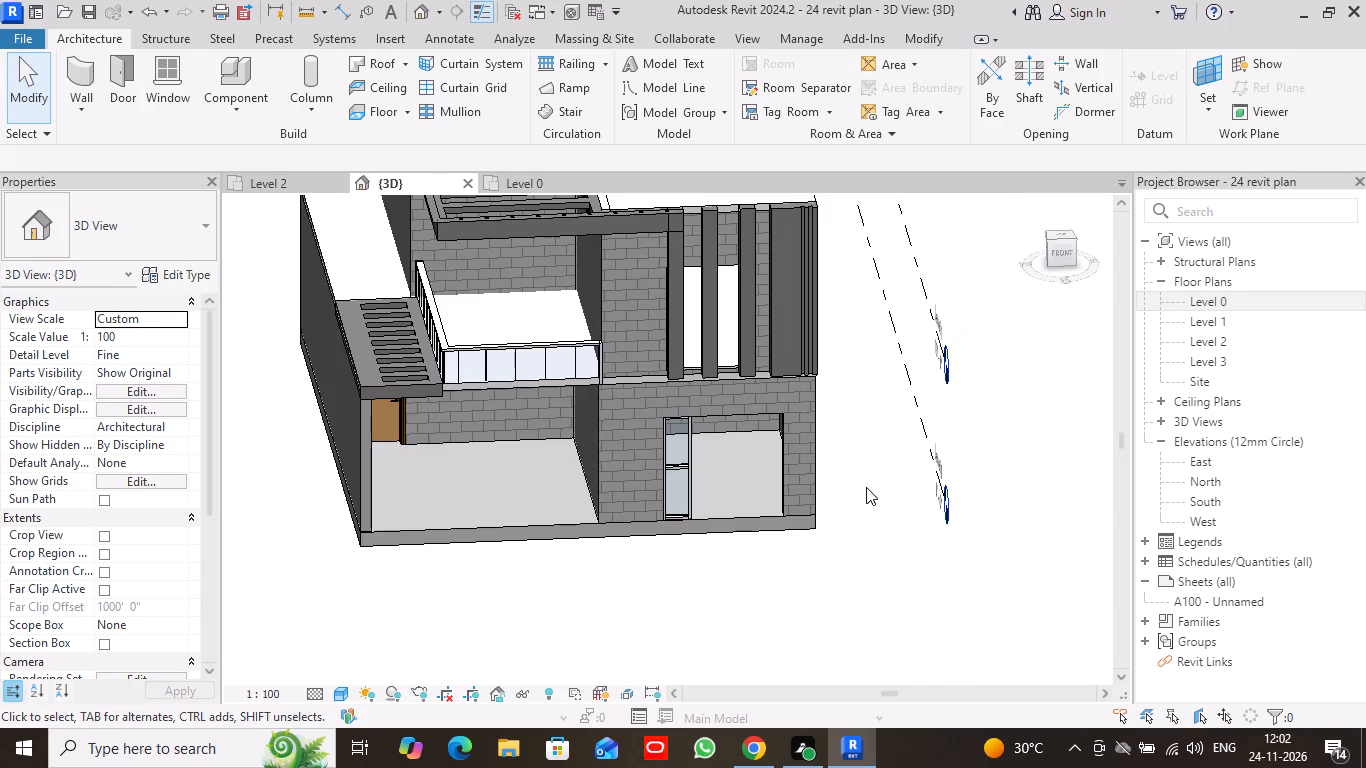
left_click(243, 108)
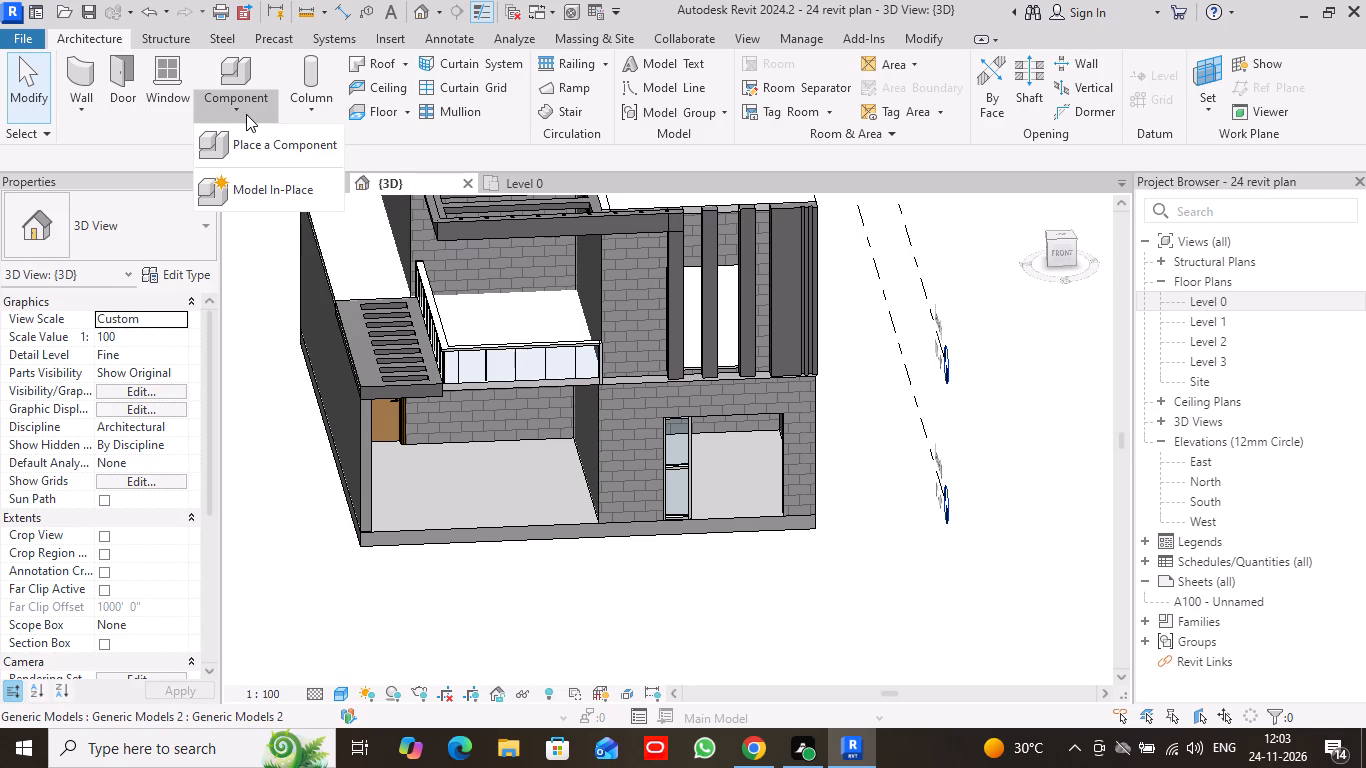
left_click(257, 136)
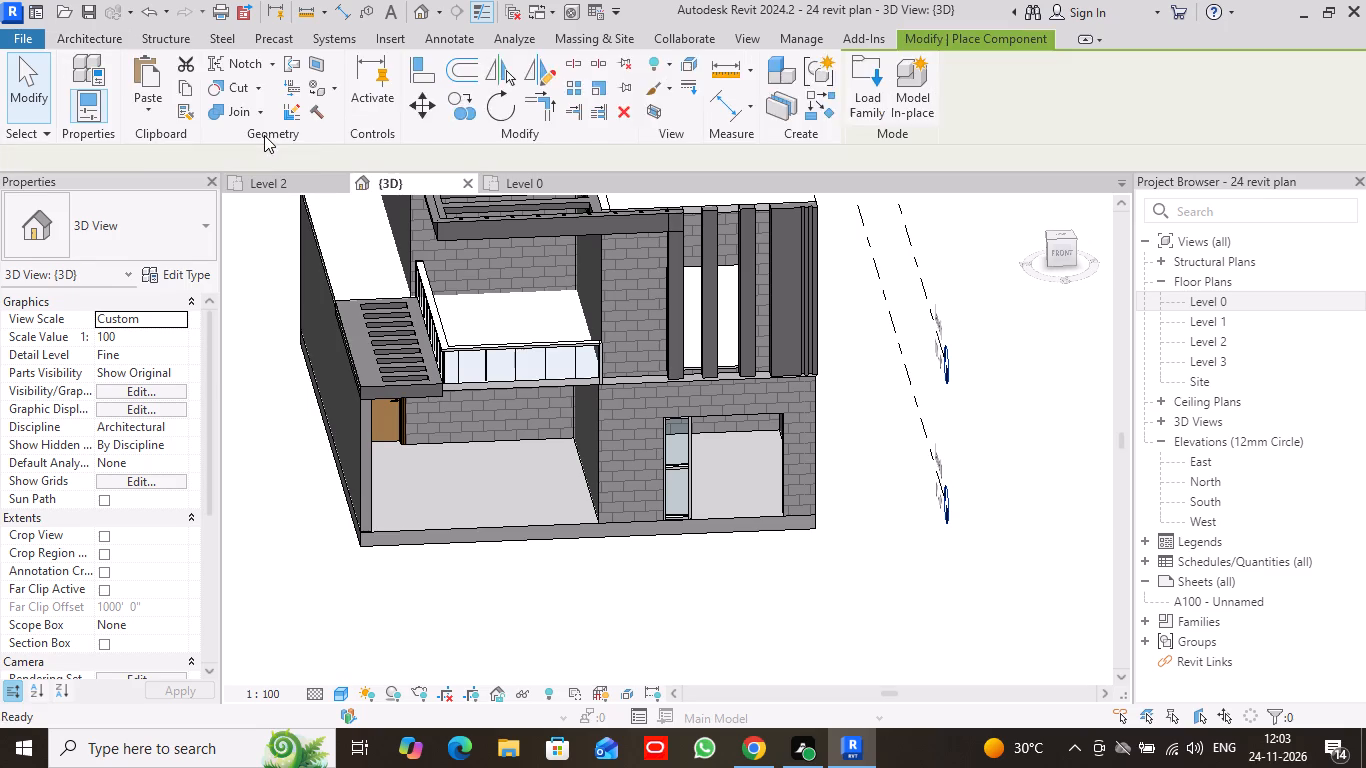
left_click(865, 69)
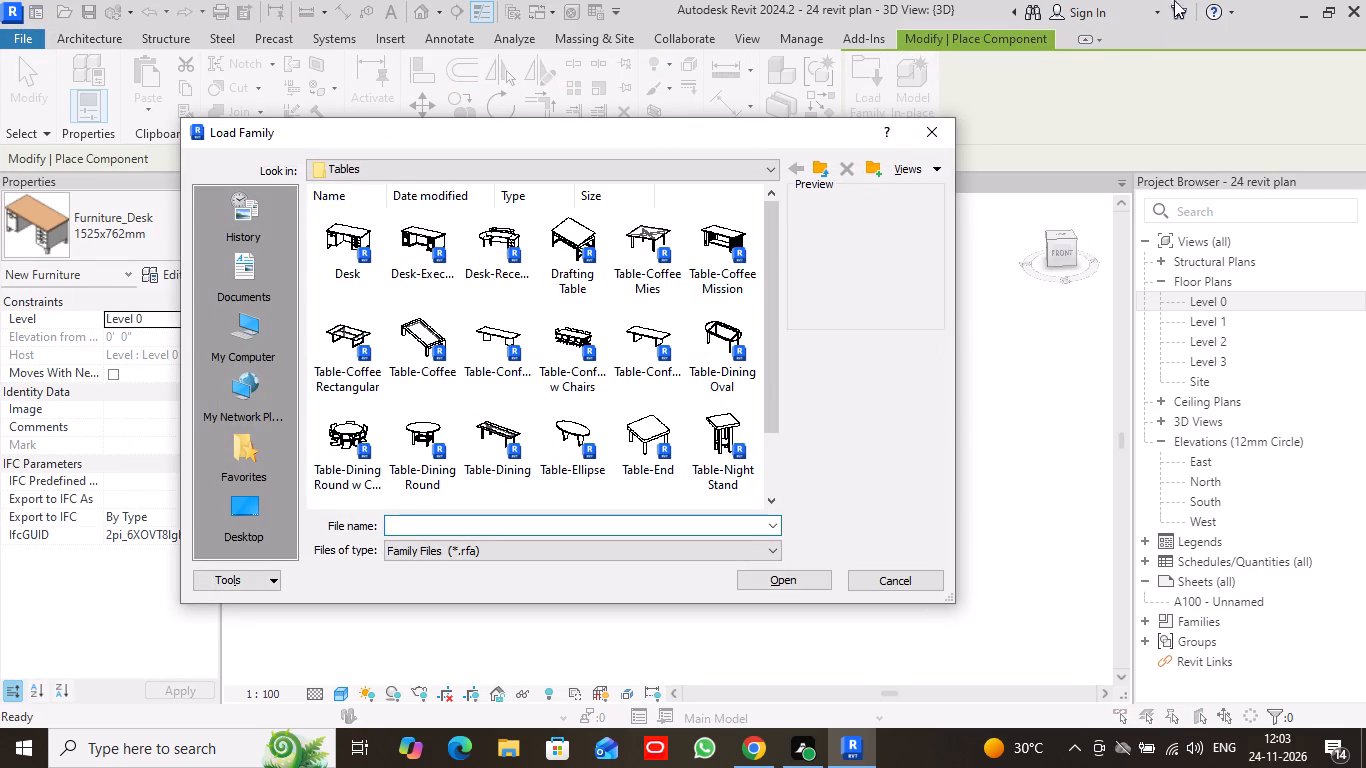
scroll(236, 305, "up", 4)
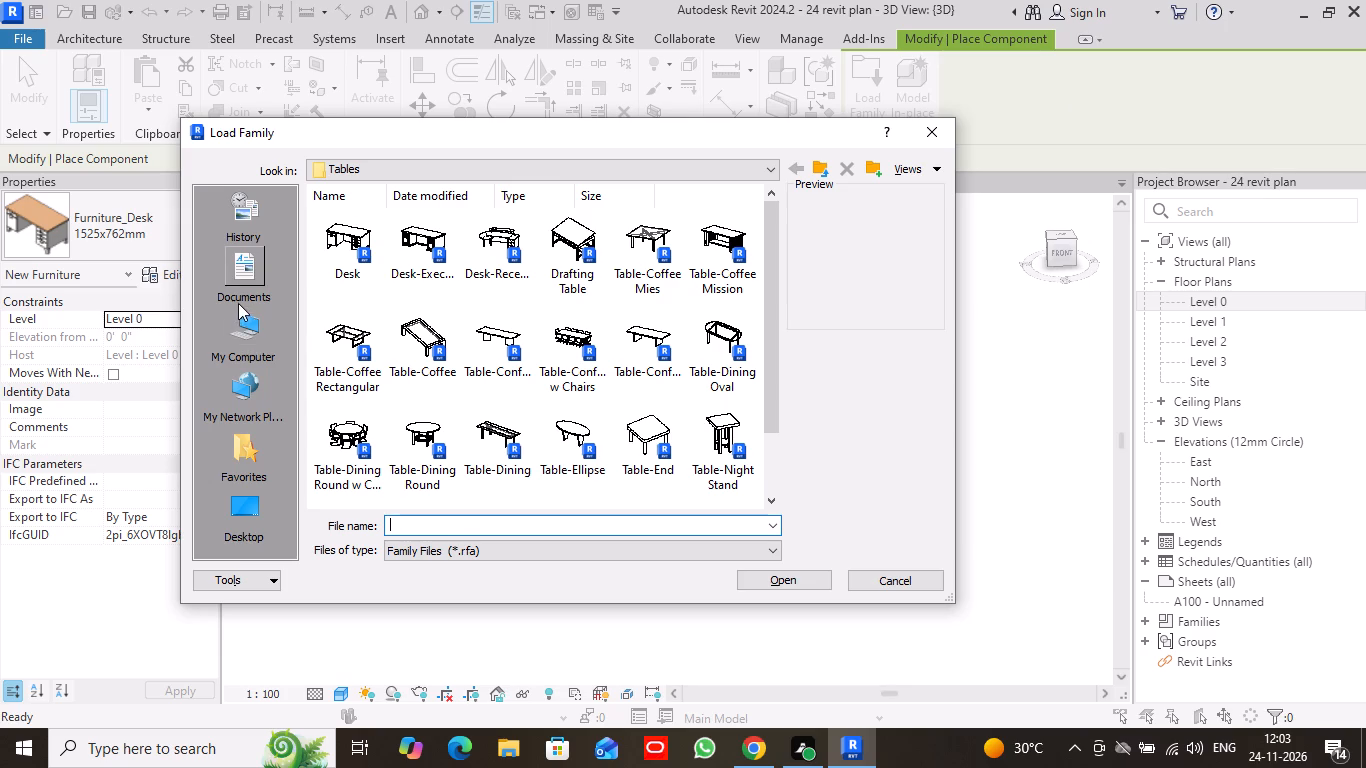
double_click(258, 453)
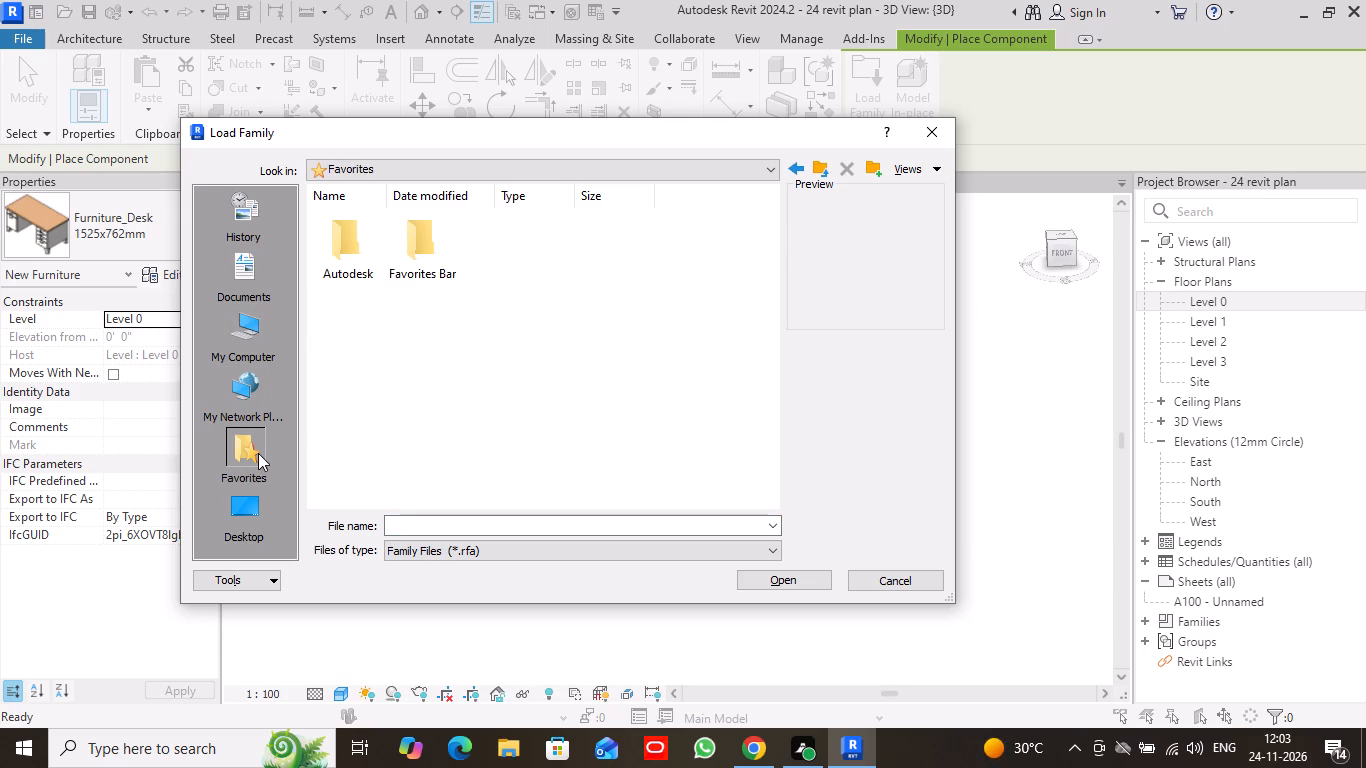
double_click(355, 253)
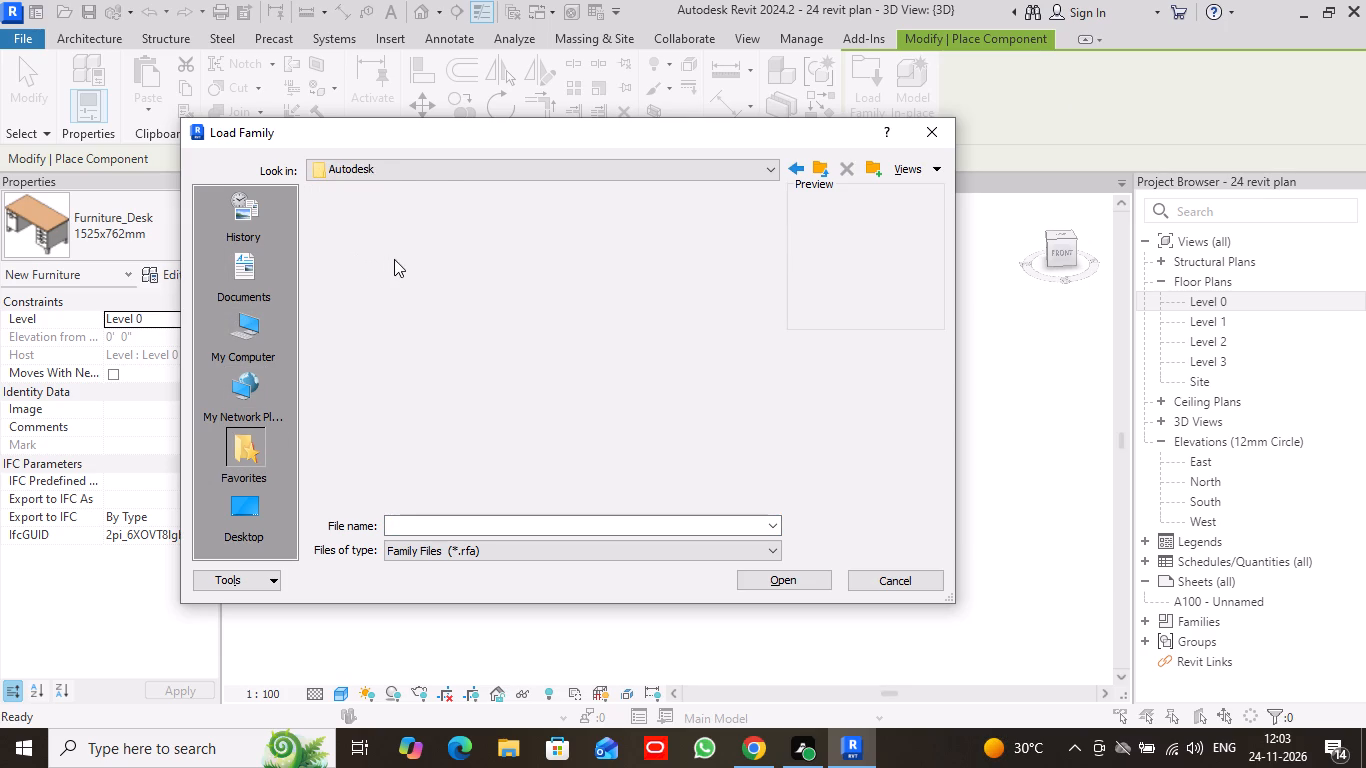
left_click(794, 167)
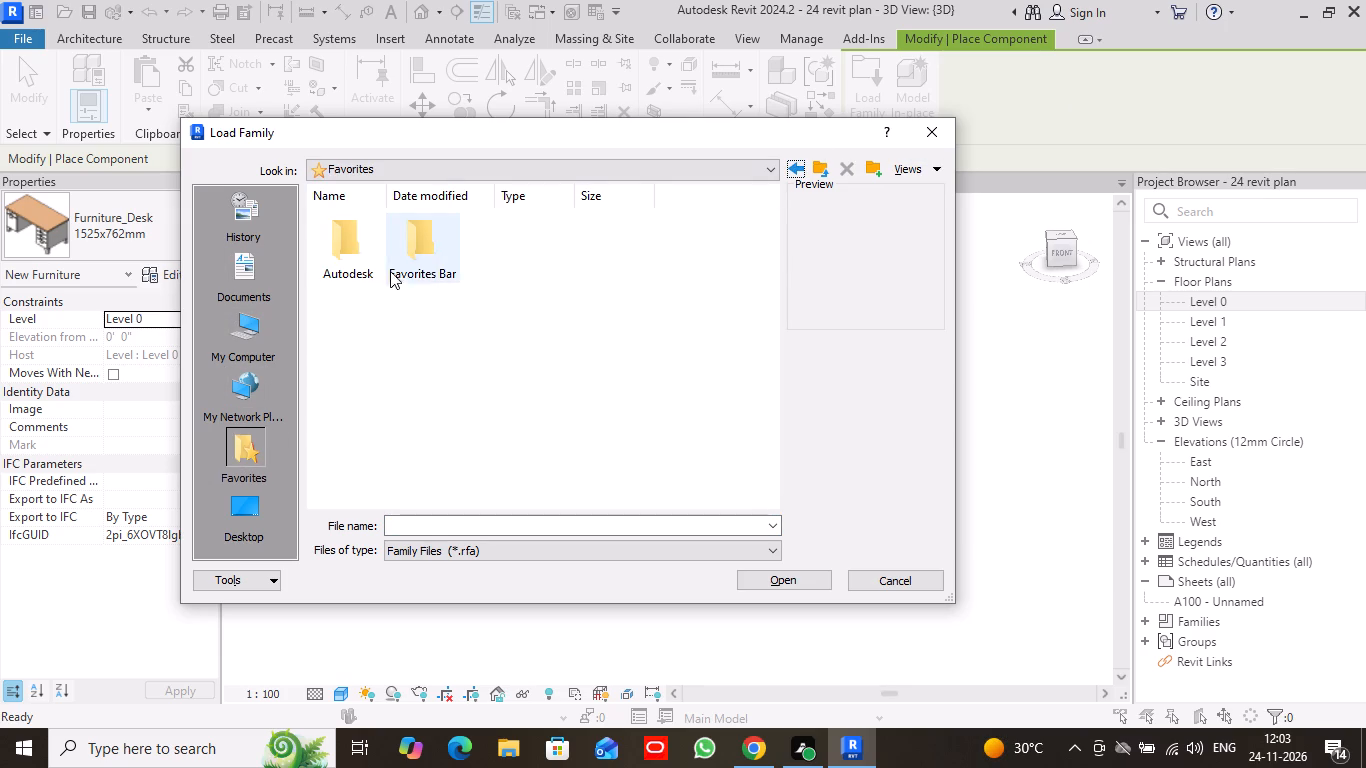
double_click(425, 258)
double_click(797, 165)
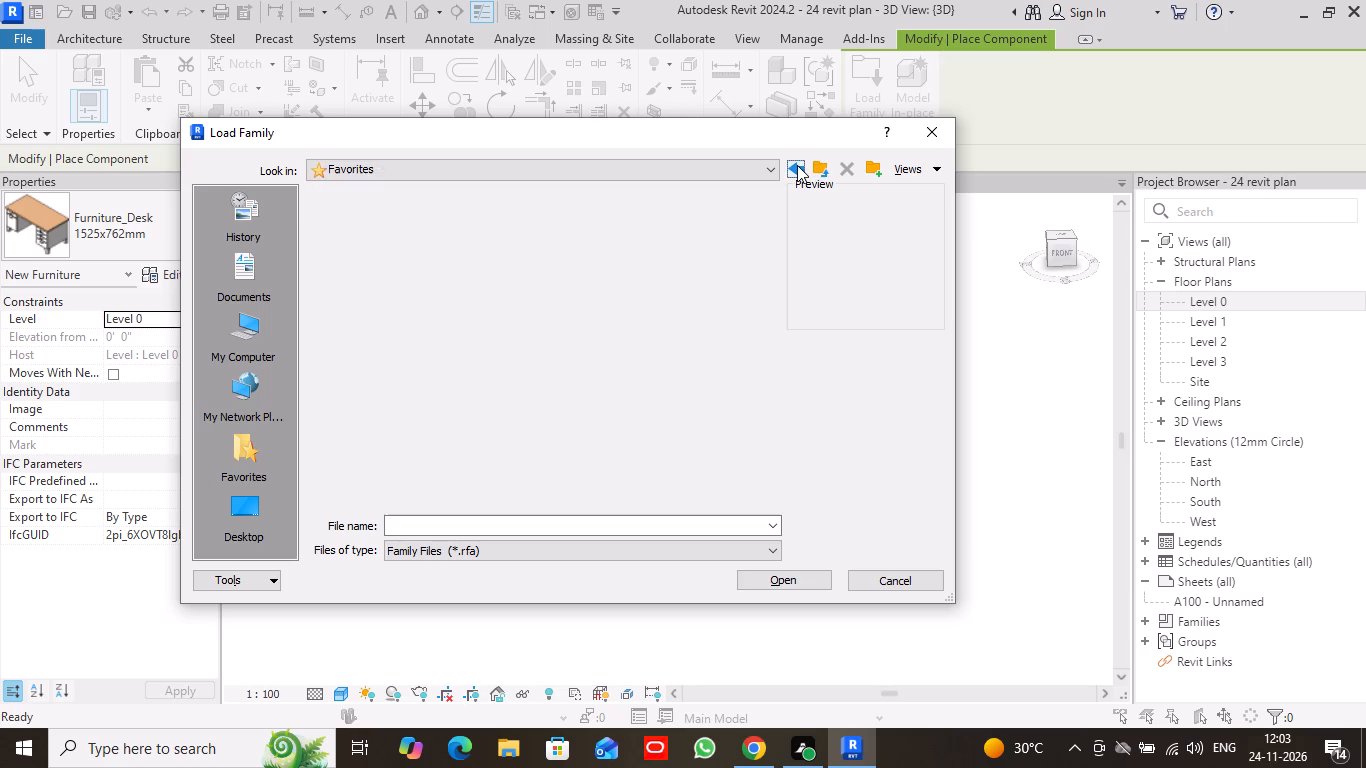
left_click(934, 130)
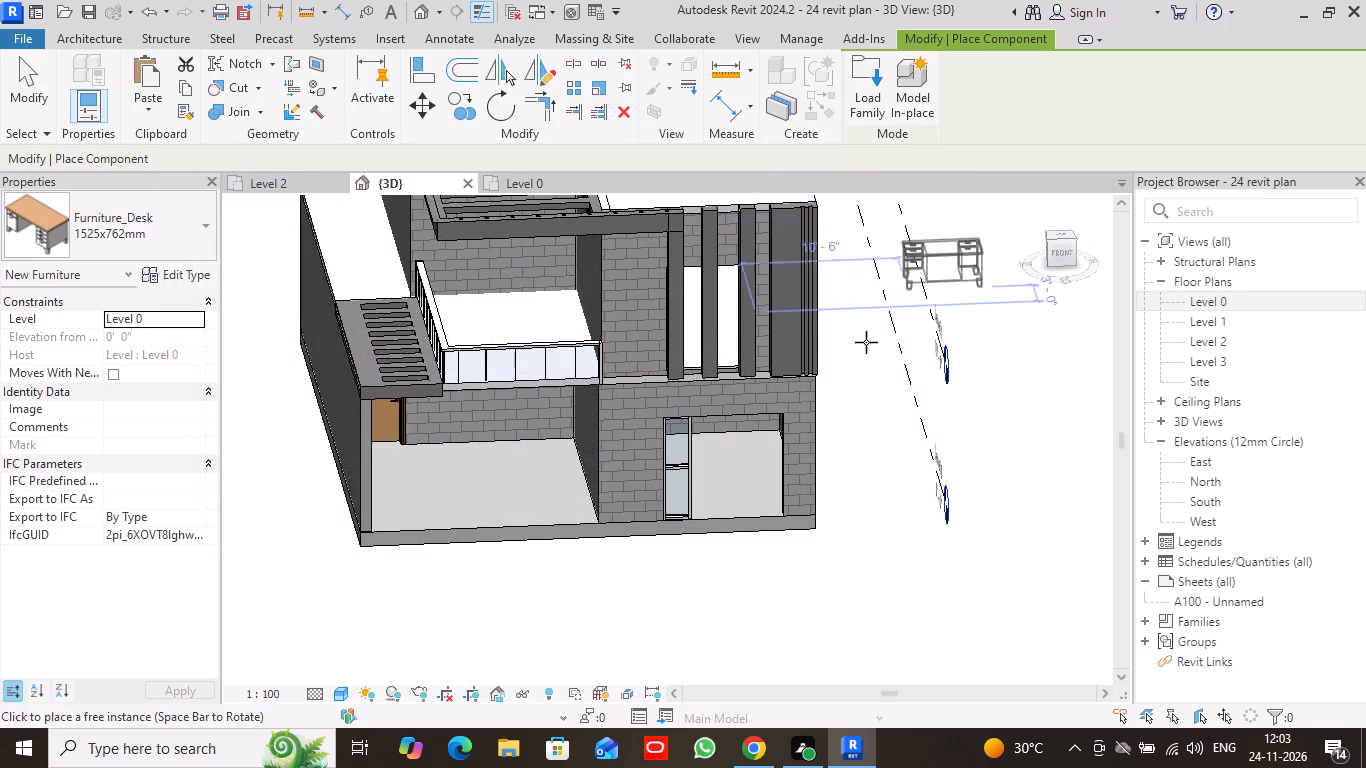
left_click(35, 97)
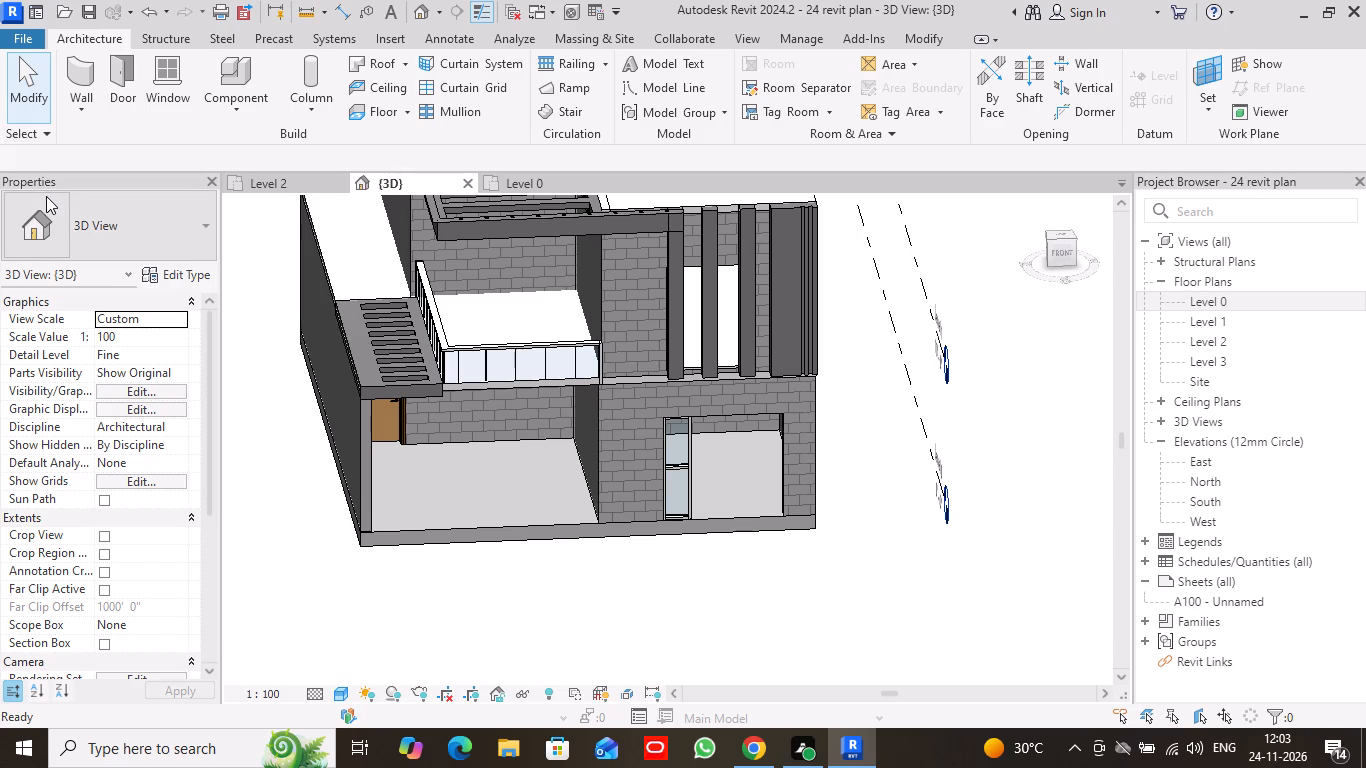
Examine the whole front facade, first from a raised angle and then straight-on from the front.
scroll(72, 228, "down", 1)
scroll(828, 561, "down", 1)
middle_click_drag(800, 613, 839, 644)
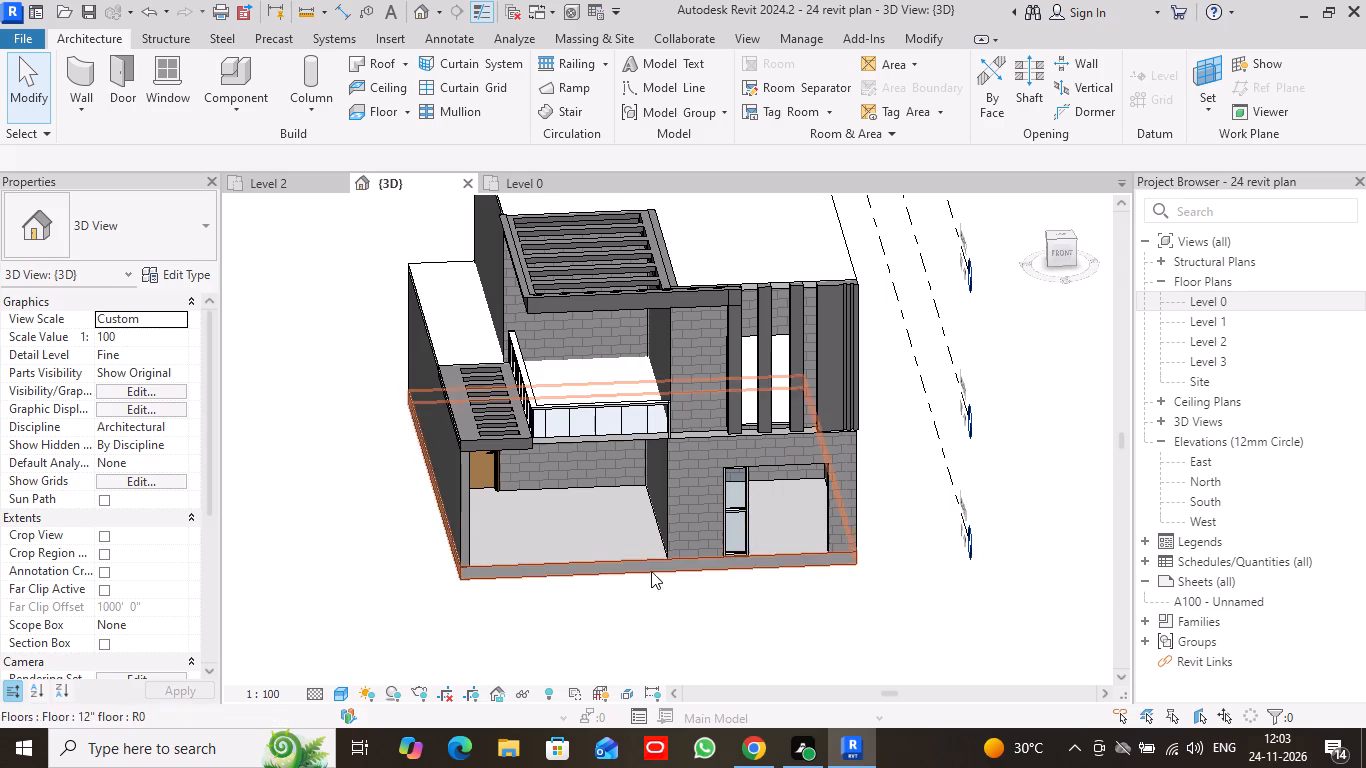
scroll(602, 590, "down", 1)
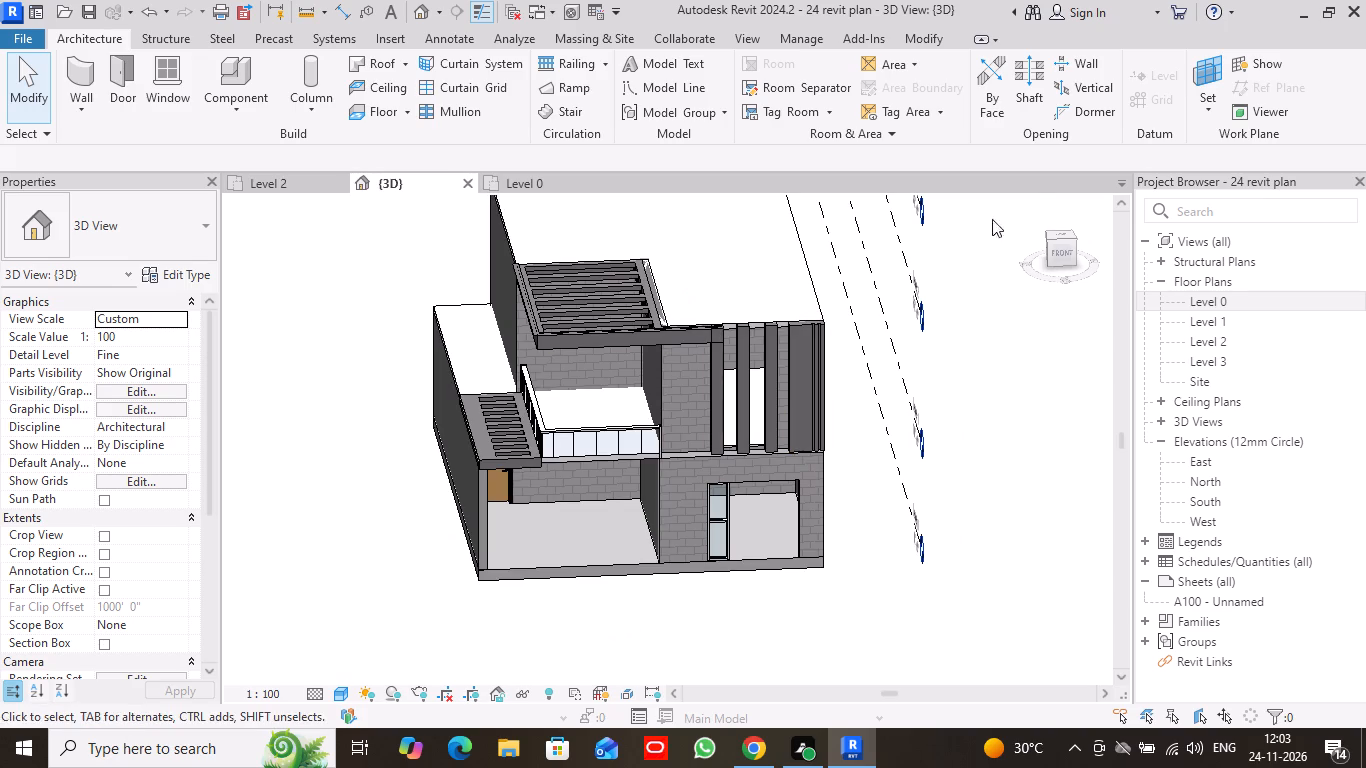
left_click(1069, 252)
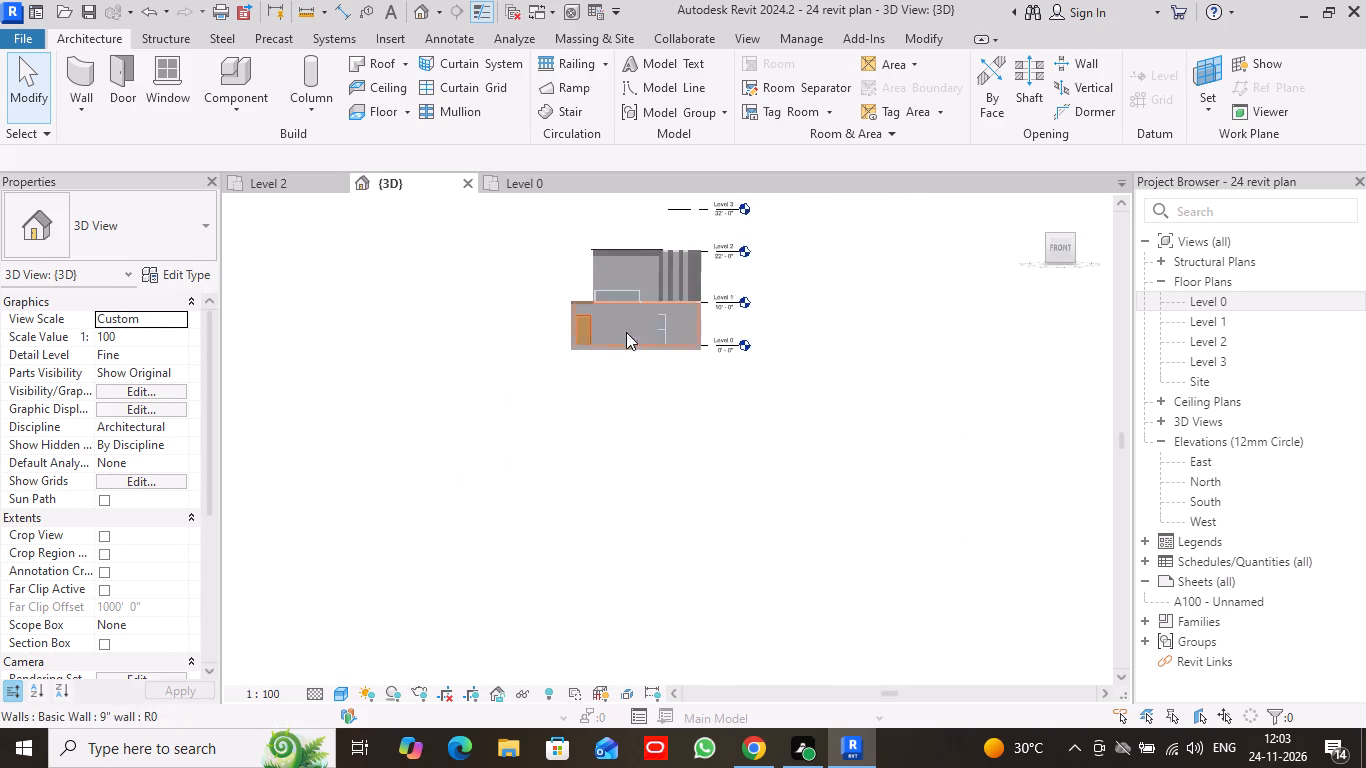
scroll(649, 467, "up", 7)
scroll(635, 468, "down", 1)
scroll(635, 463, "up", 2)
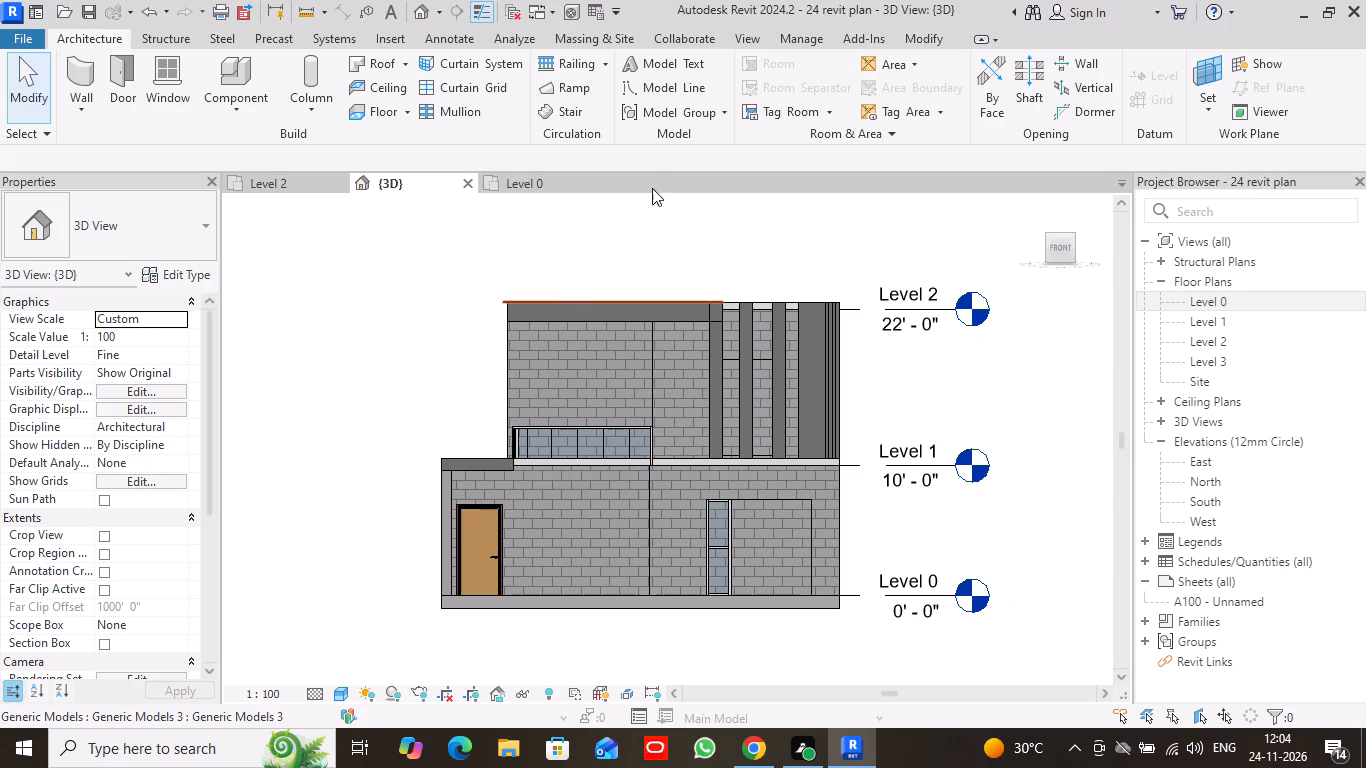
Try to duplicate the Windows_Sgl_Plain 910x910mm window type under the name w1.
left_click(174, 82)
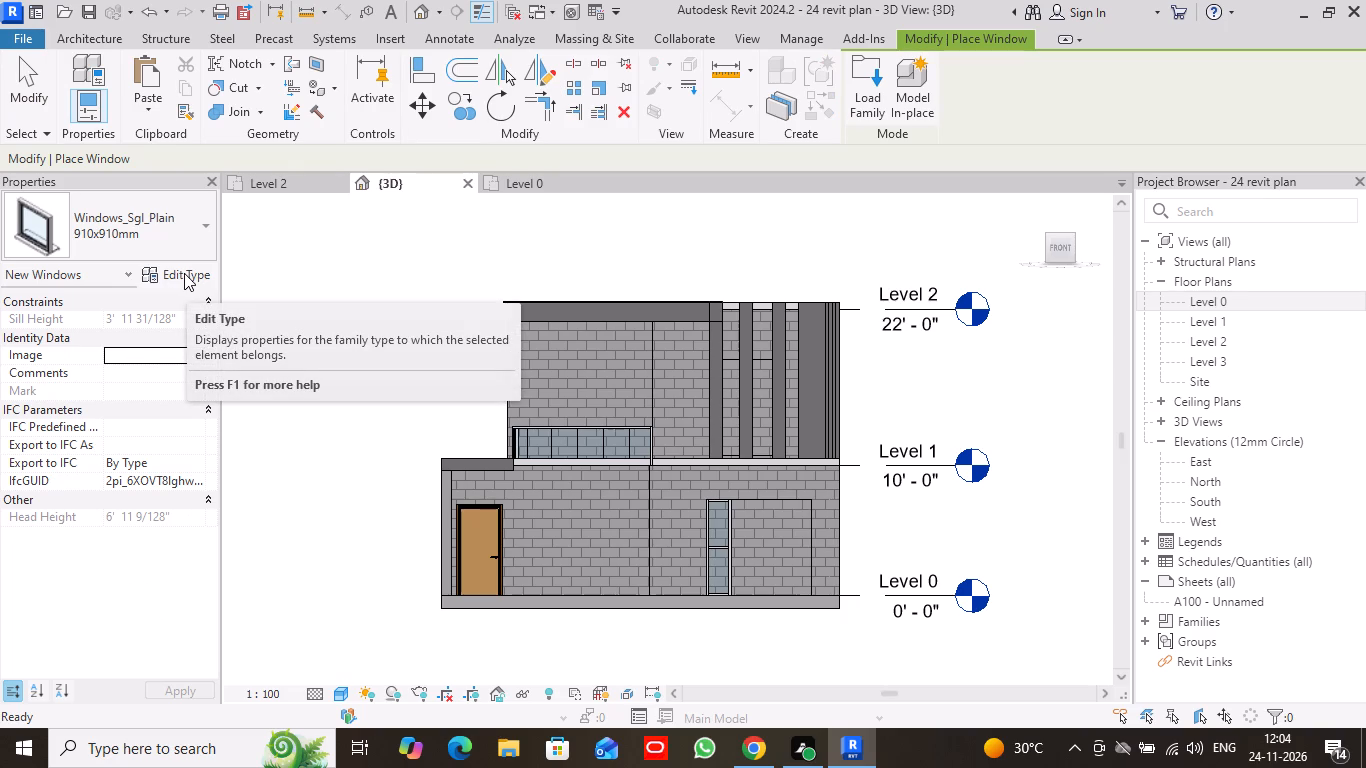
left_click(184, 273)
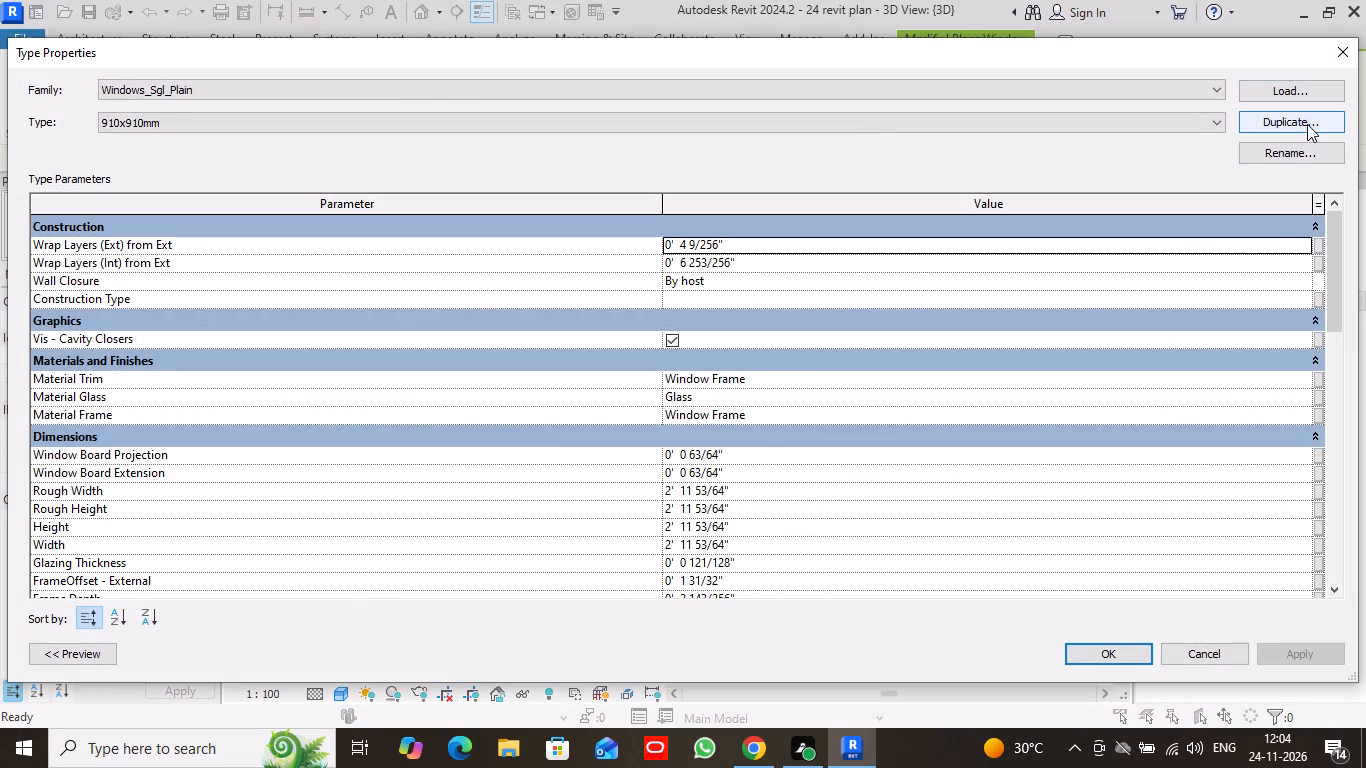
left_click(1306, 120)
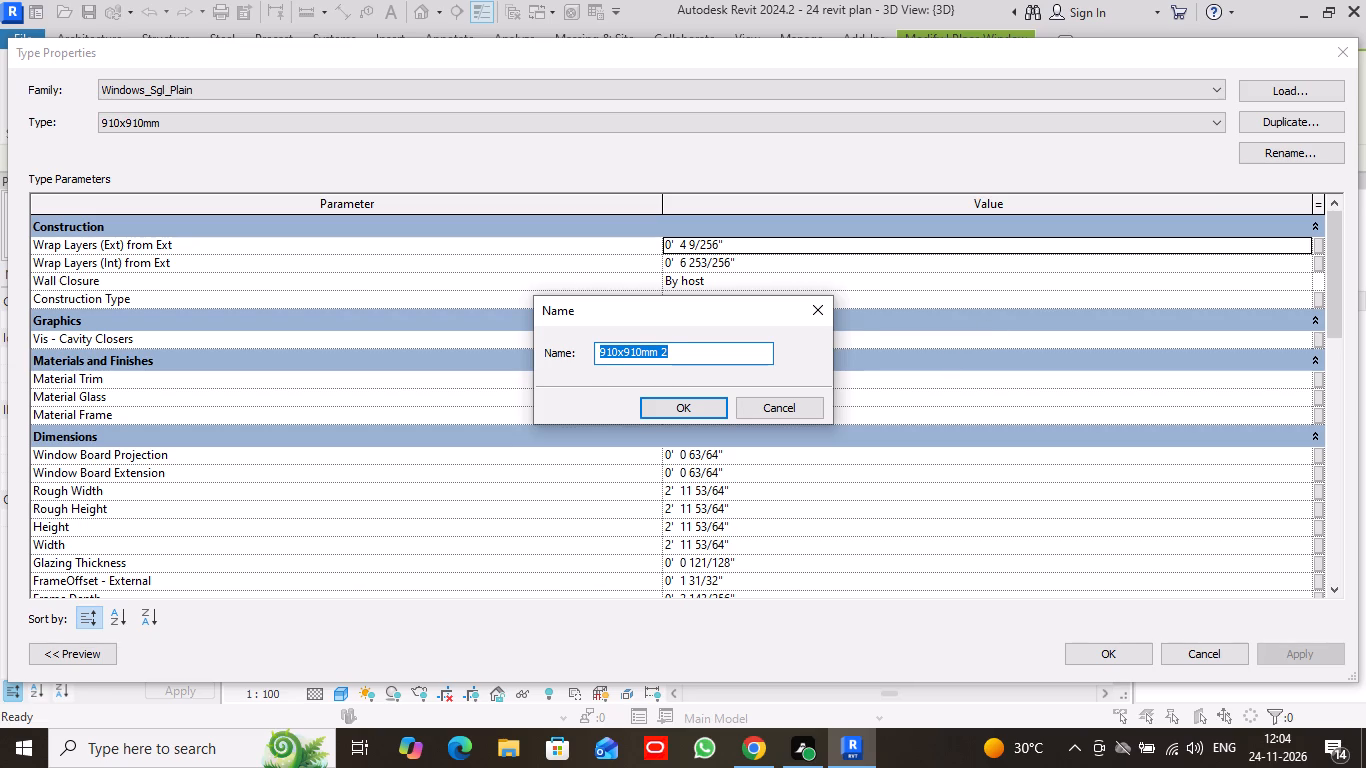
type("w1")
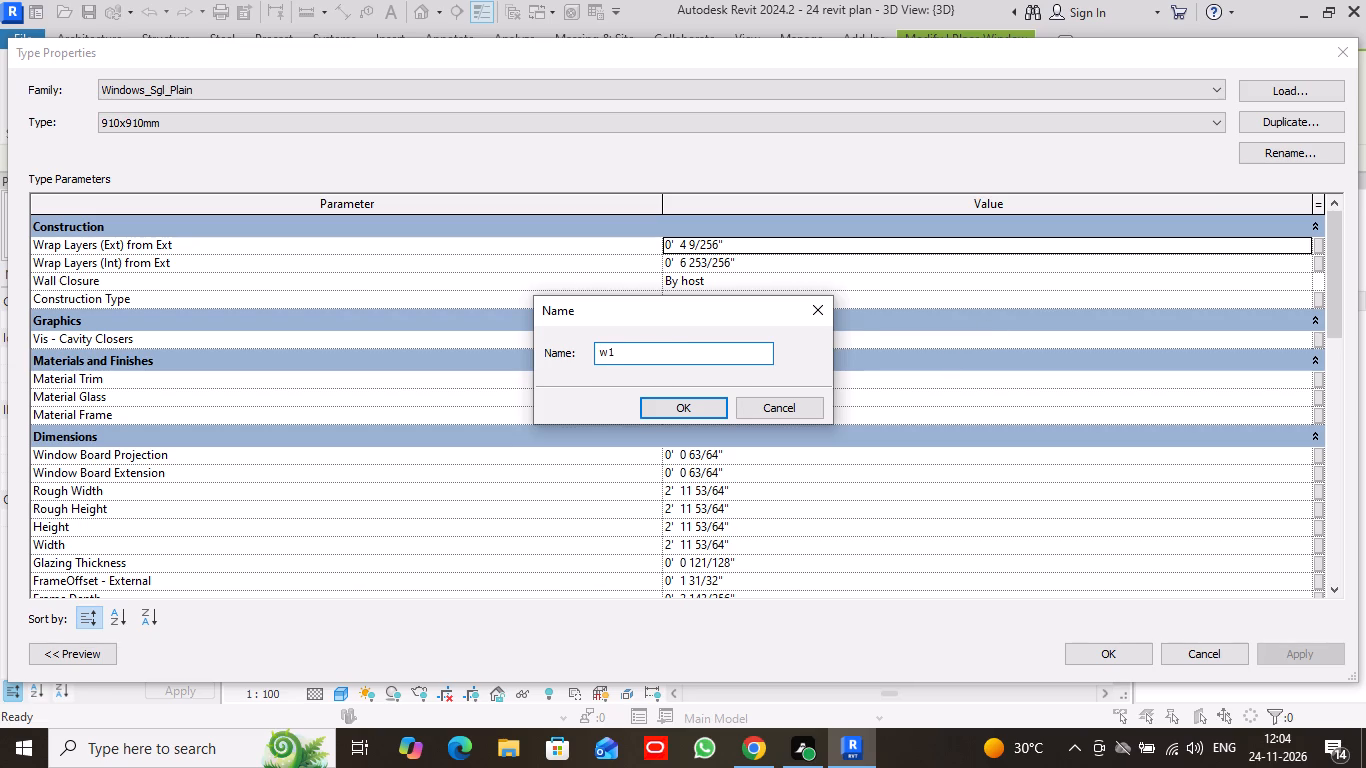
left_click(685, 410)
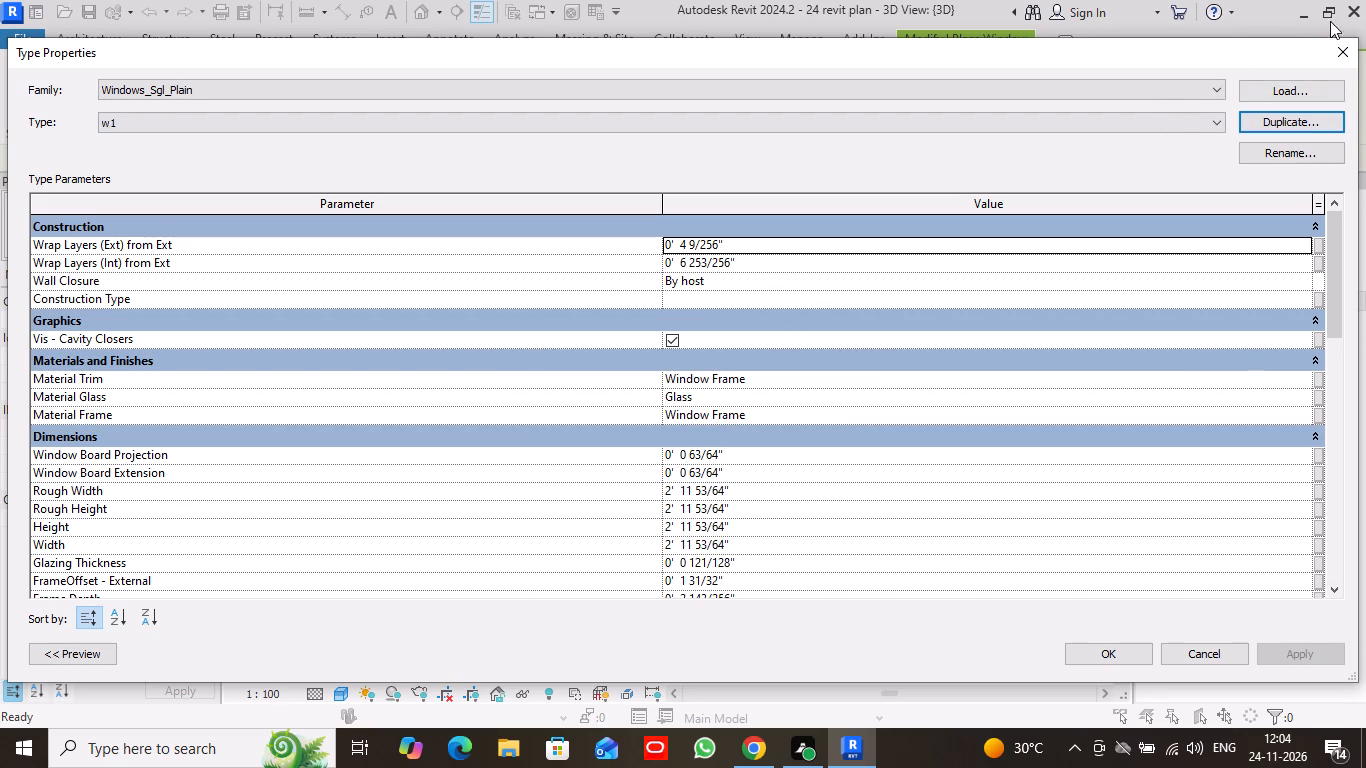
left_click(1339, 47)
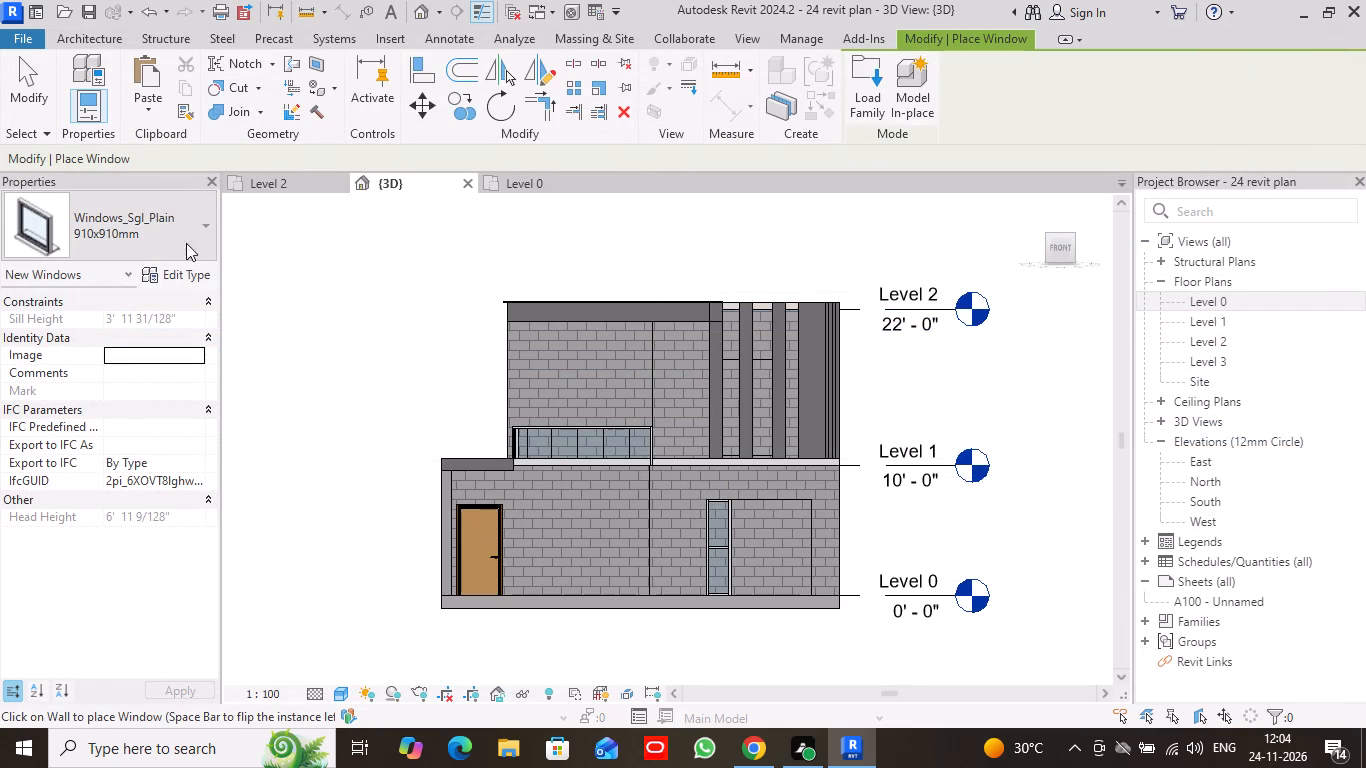
Browse the Windows folder of the US family library for a window family suited to the front facade.
left_click(872, 76)
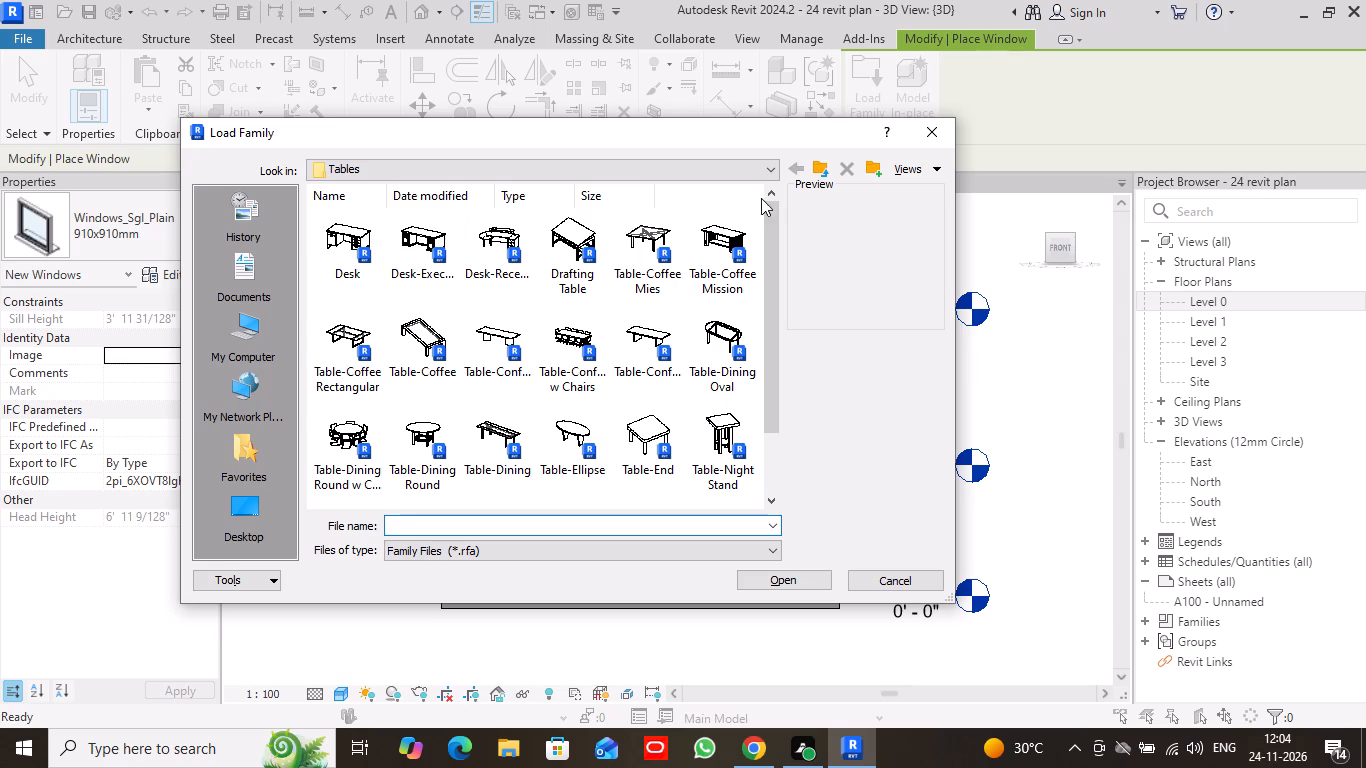
left_click(814, 166)
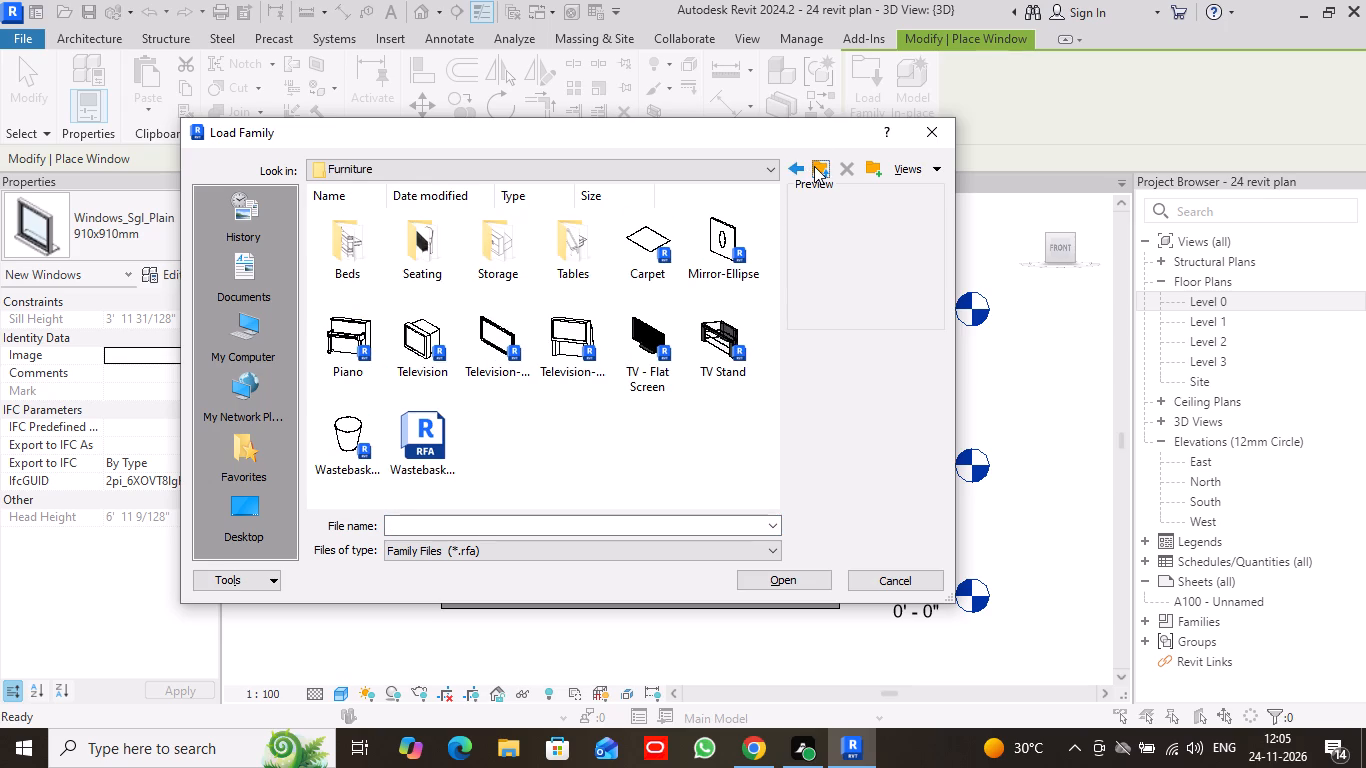
left_click(814, 166)
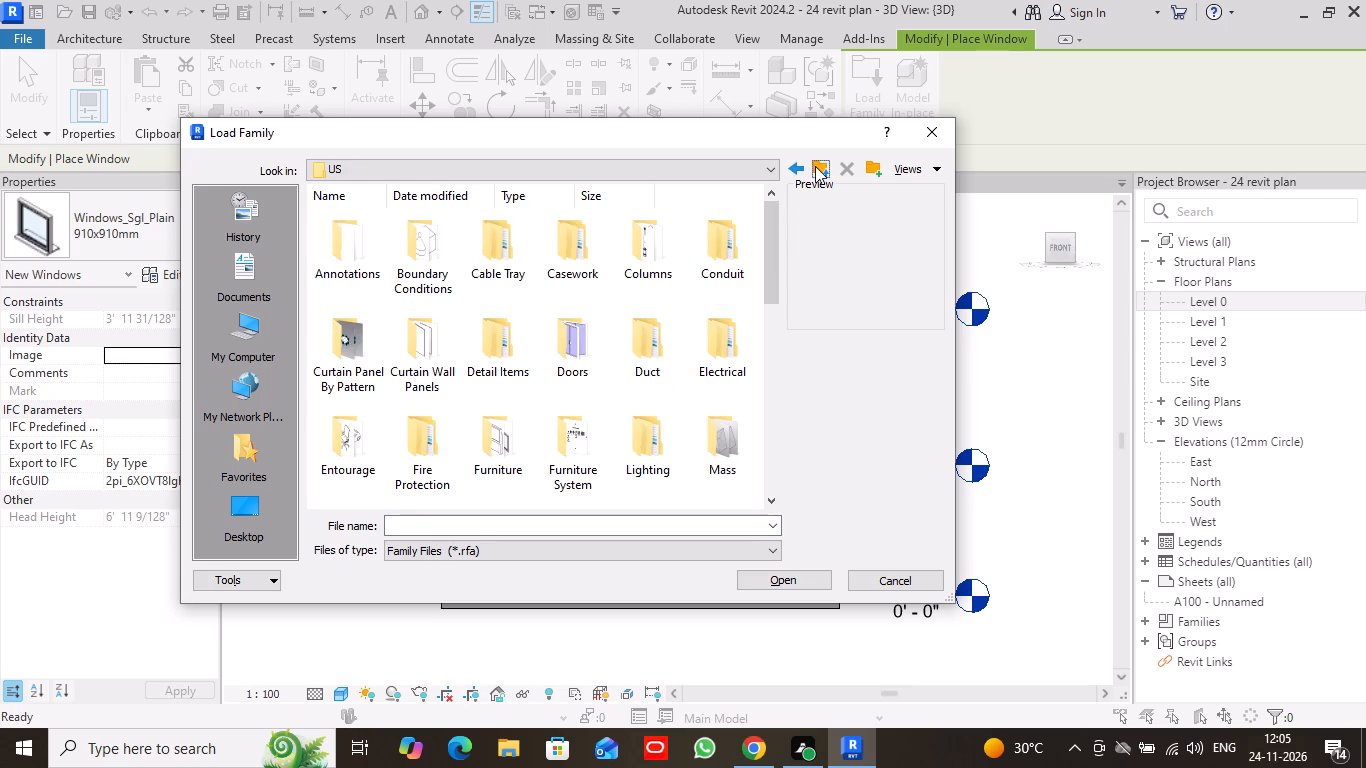
scroll(622, 293, "down", 1)
scroll(622, 293, "up", 2)
scroll(609, 346, "down", 4)
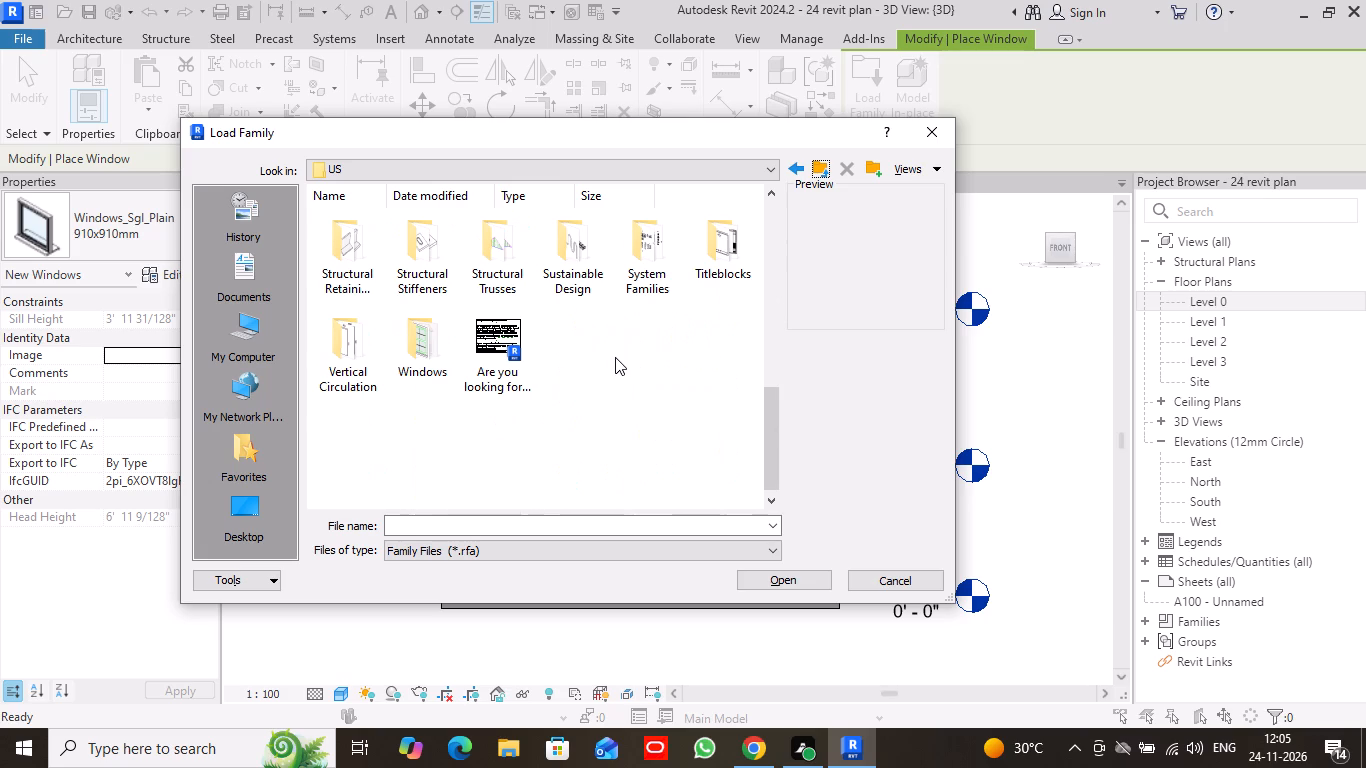
double_click(428, 355)
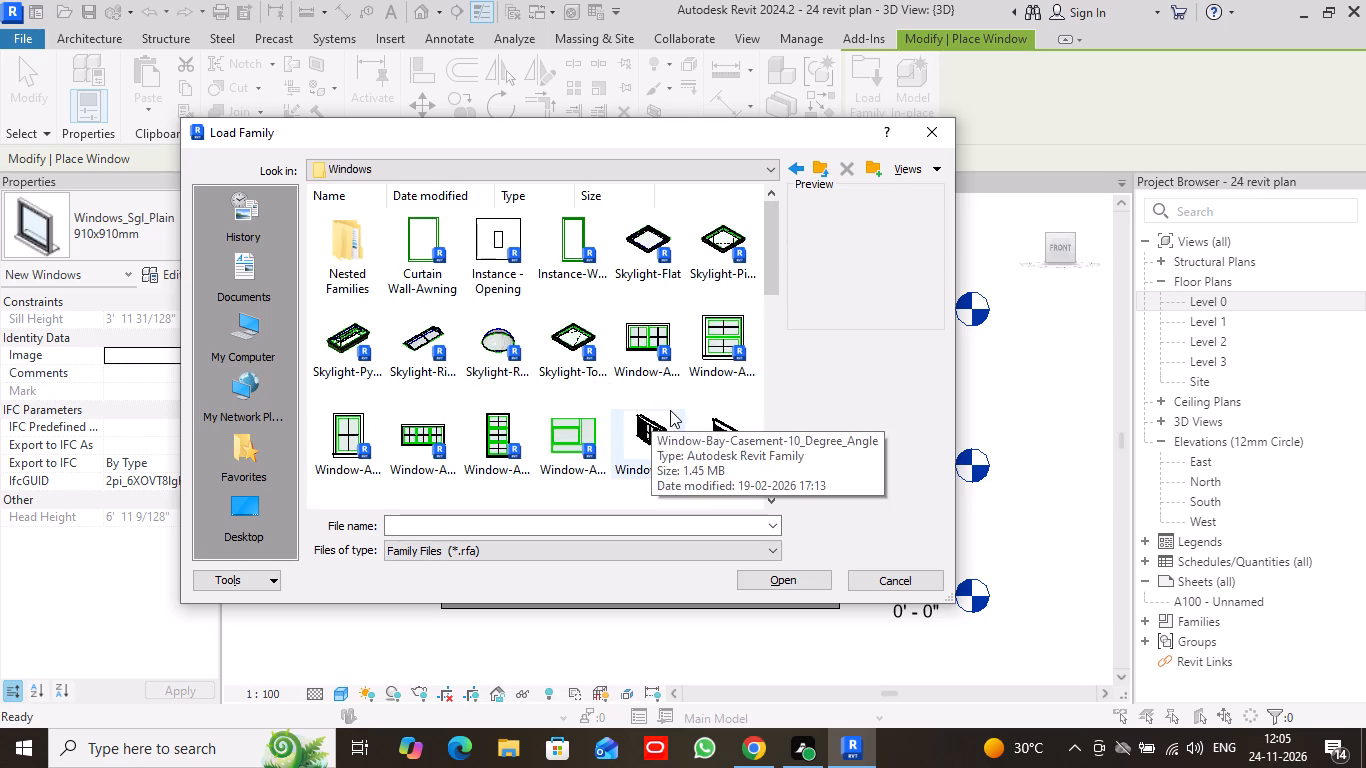
scroll(715, 394, "down", 2)
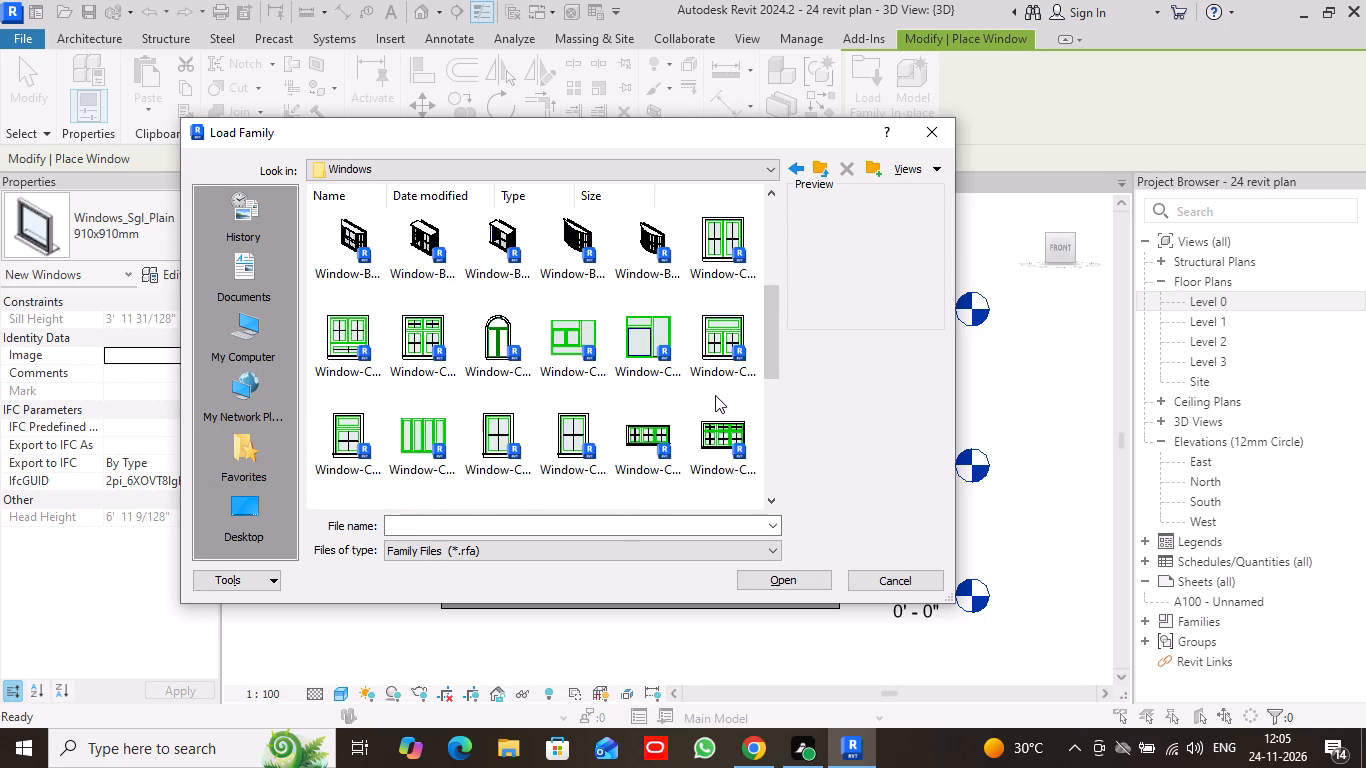
scroll(715, 396, "down", 1)
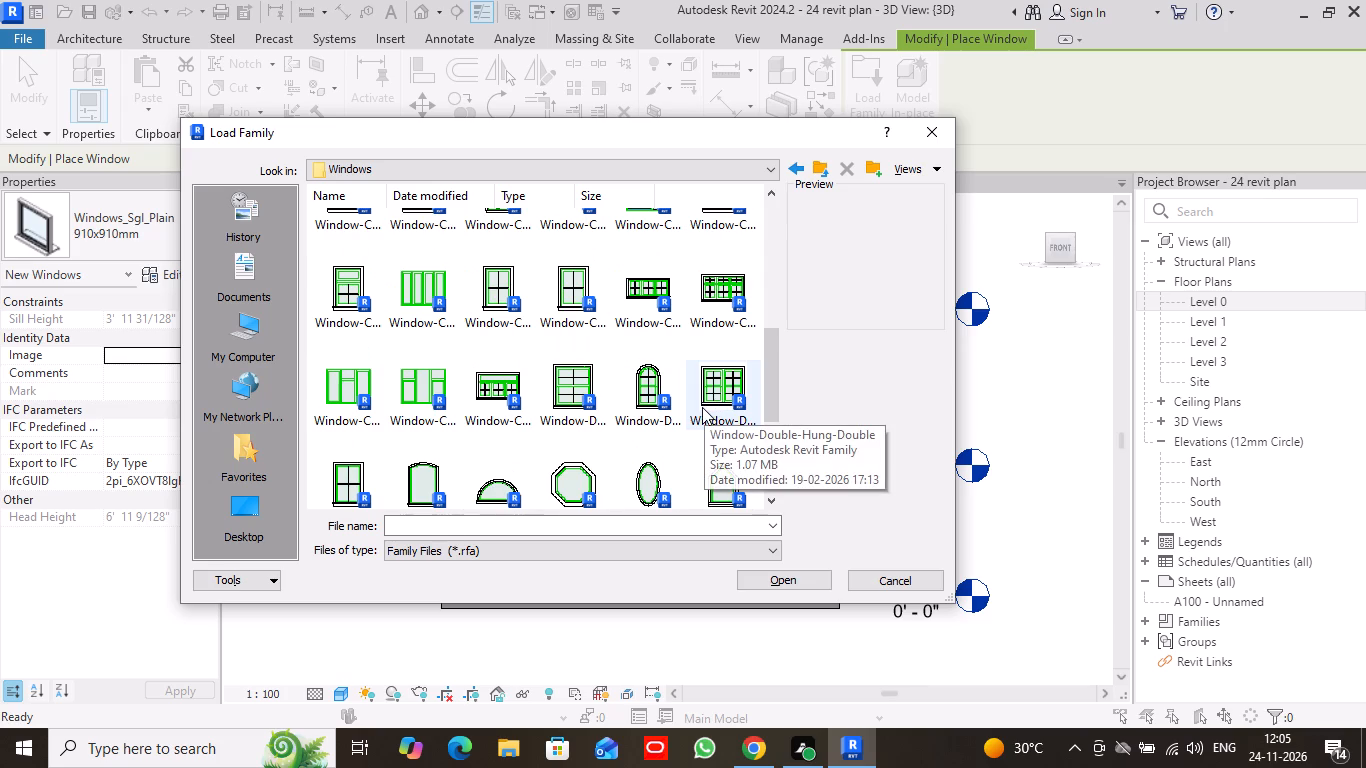
scroll(702, 407, "down", 2)
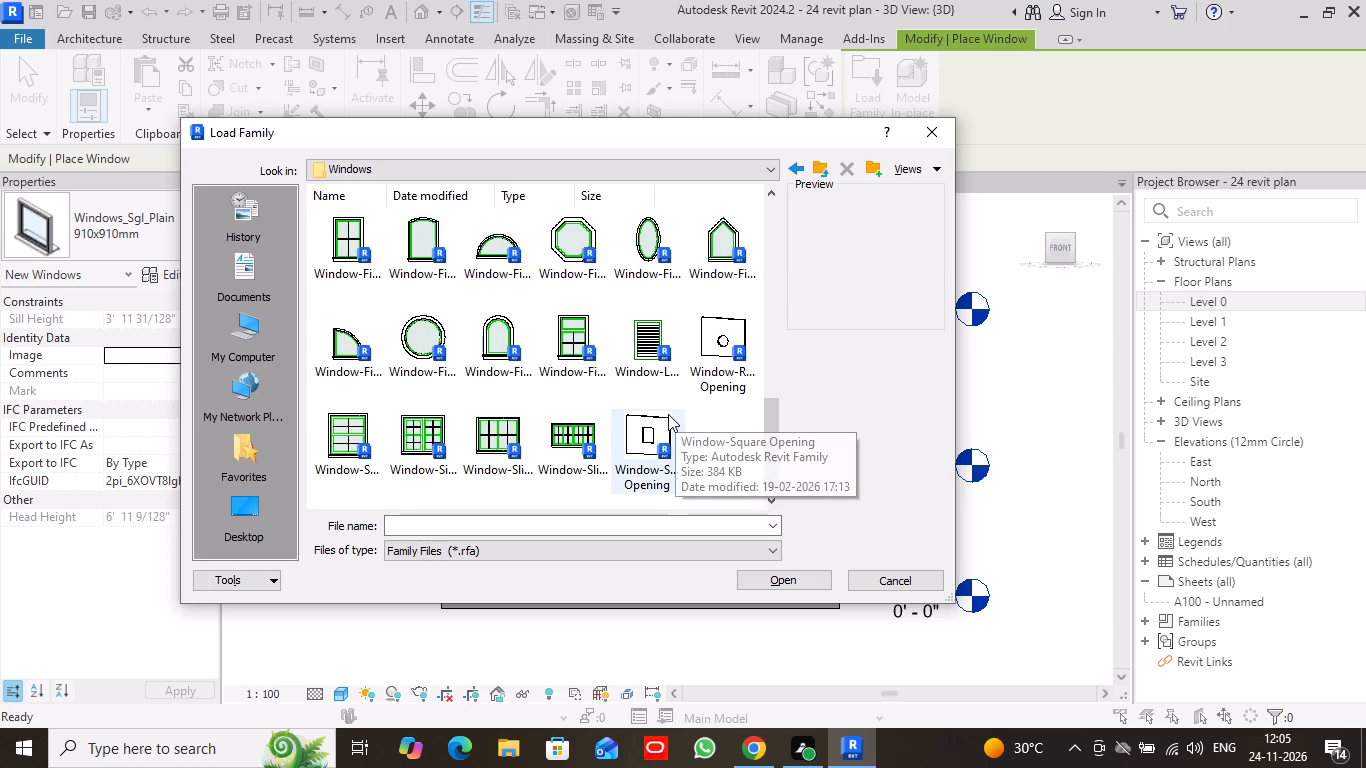
triple_click(775, 192)
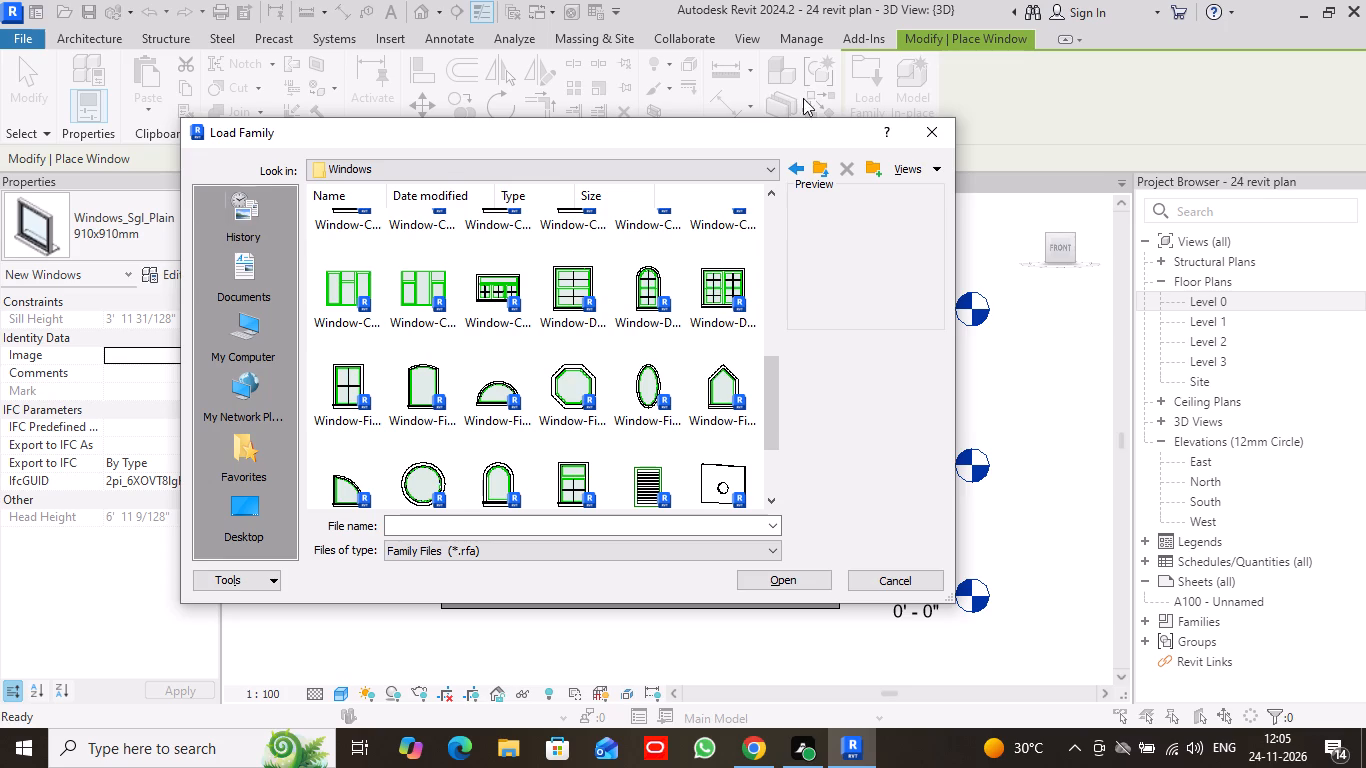
left_click(933, 126)
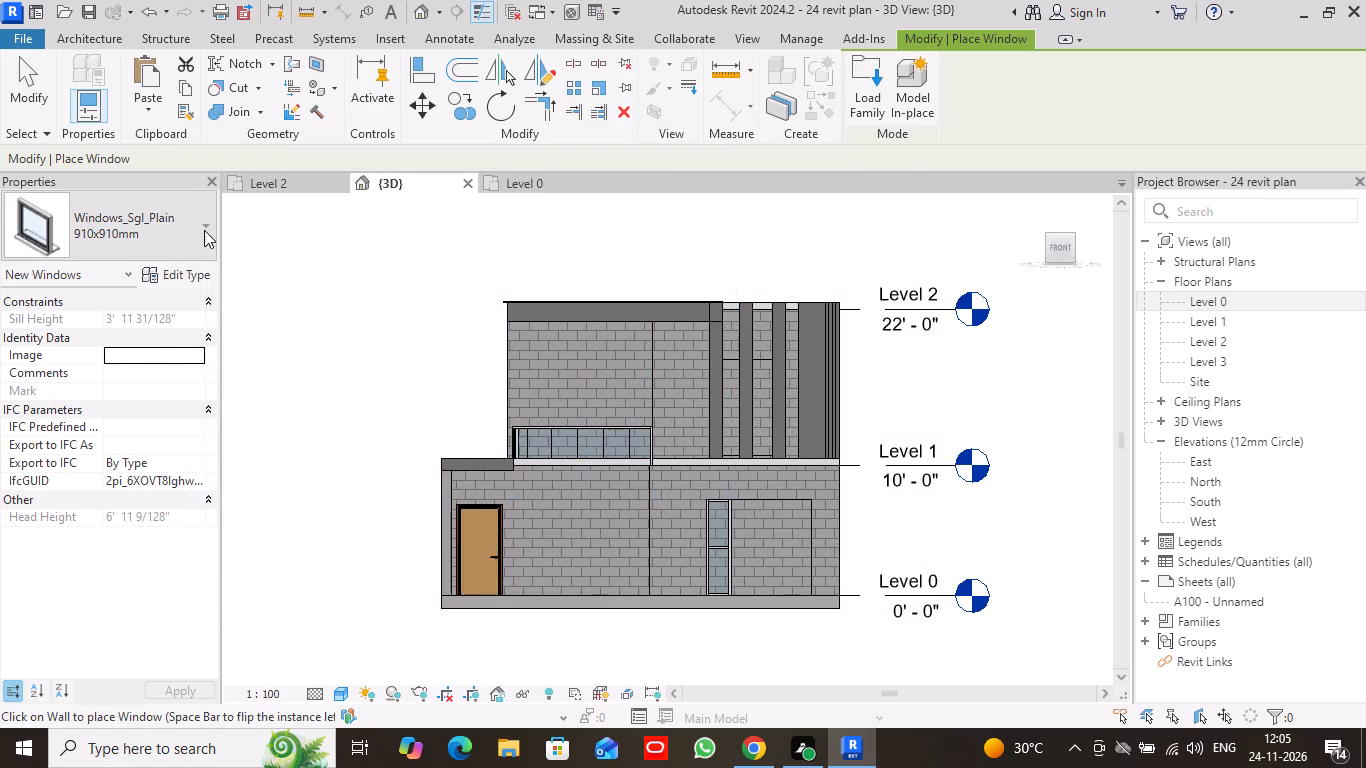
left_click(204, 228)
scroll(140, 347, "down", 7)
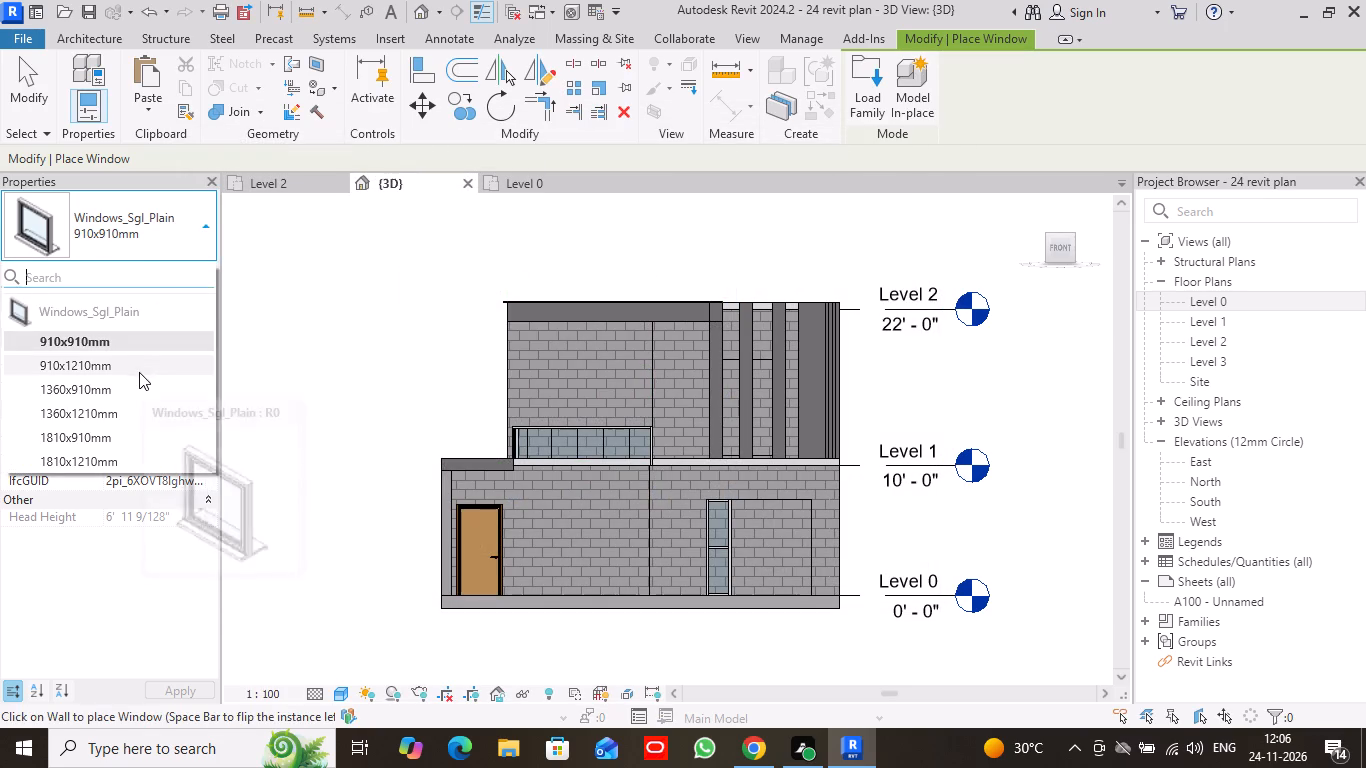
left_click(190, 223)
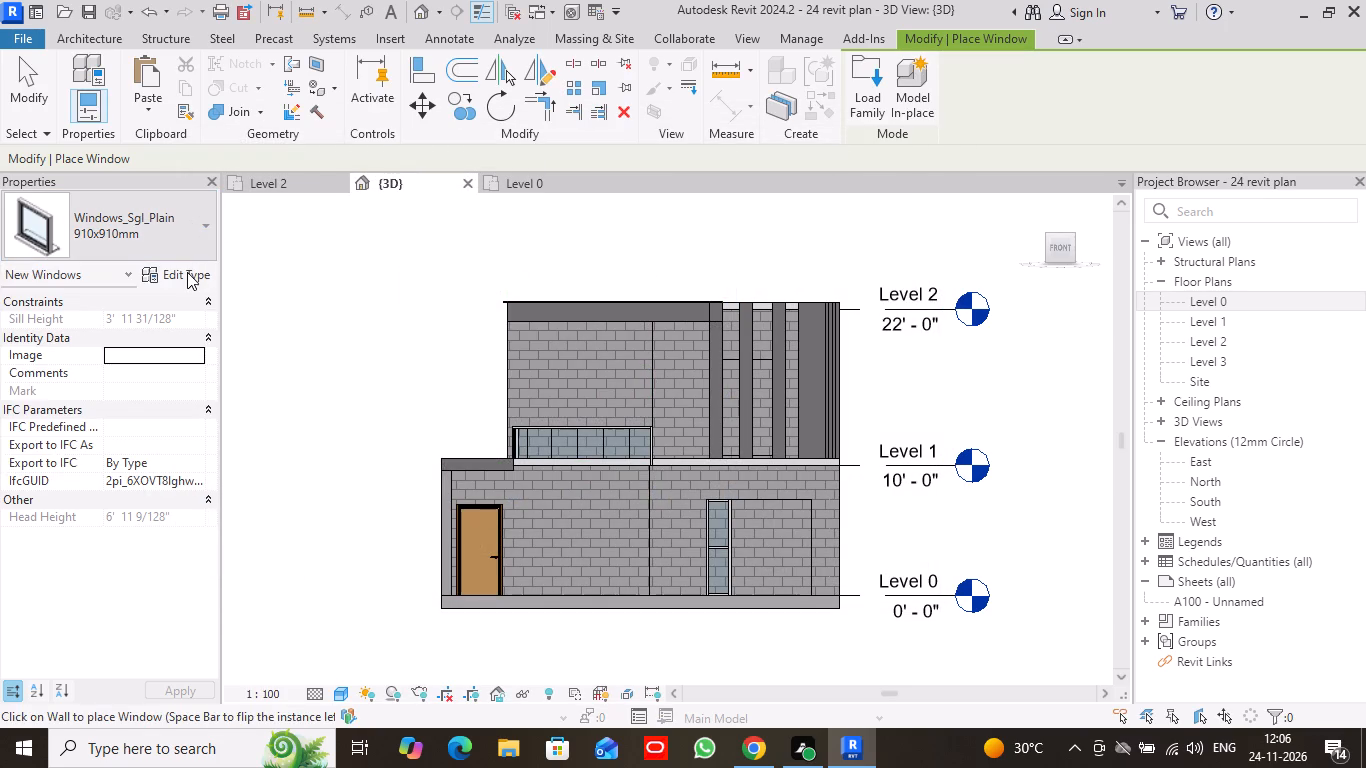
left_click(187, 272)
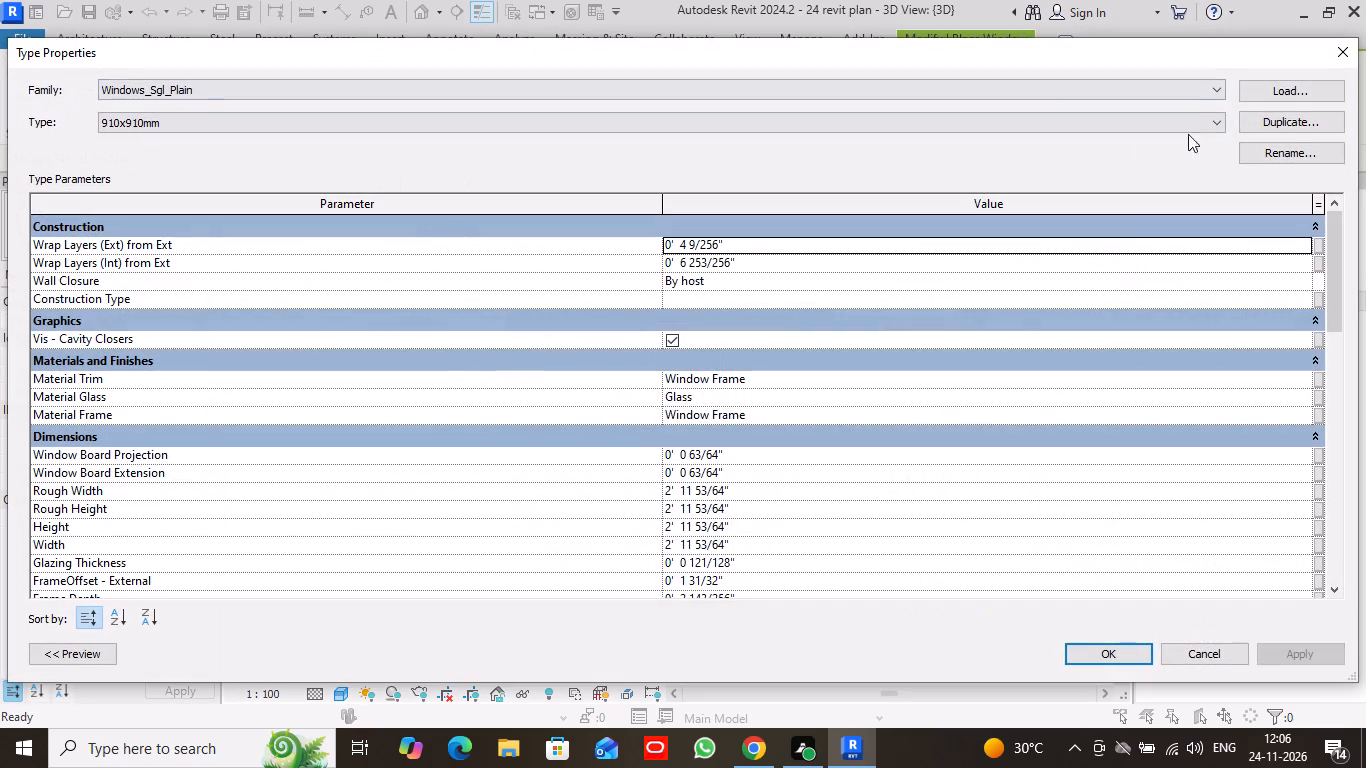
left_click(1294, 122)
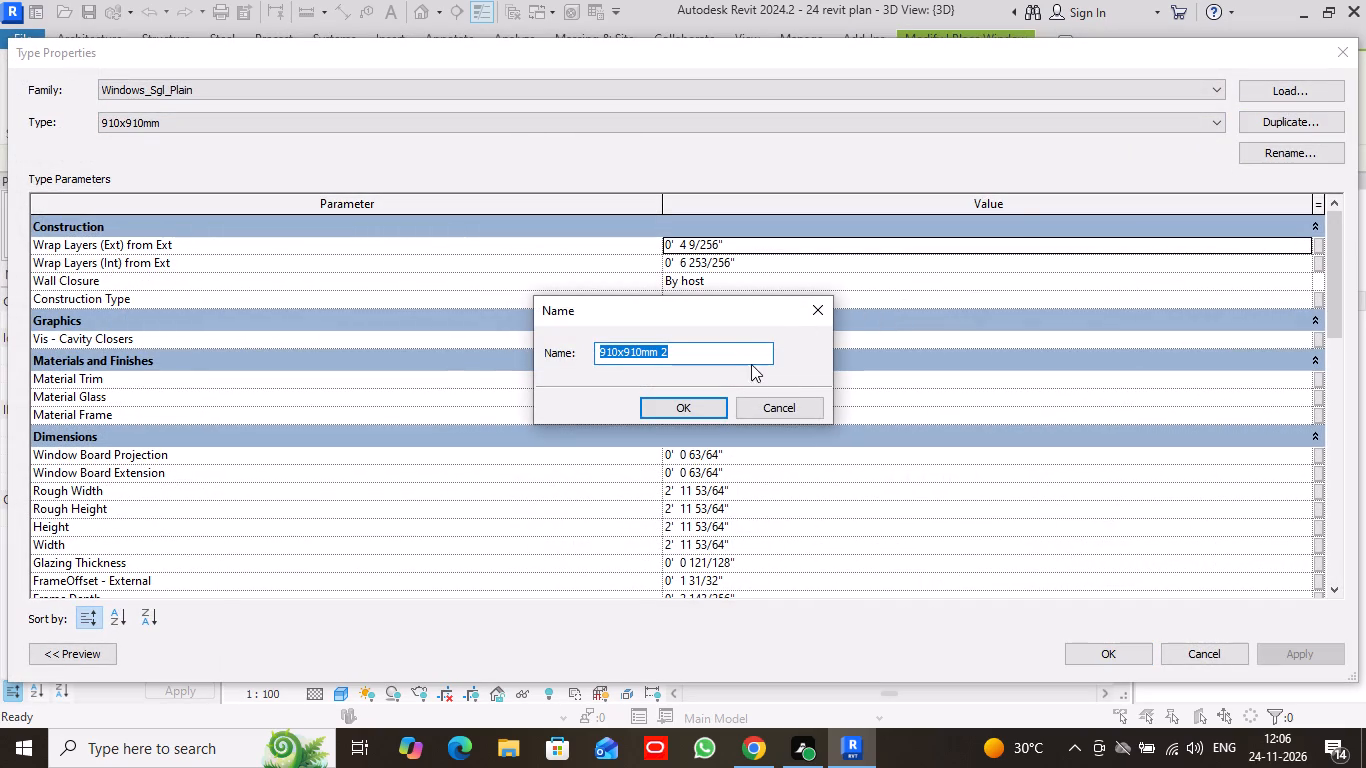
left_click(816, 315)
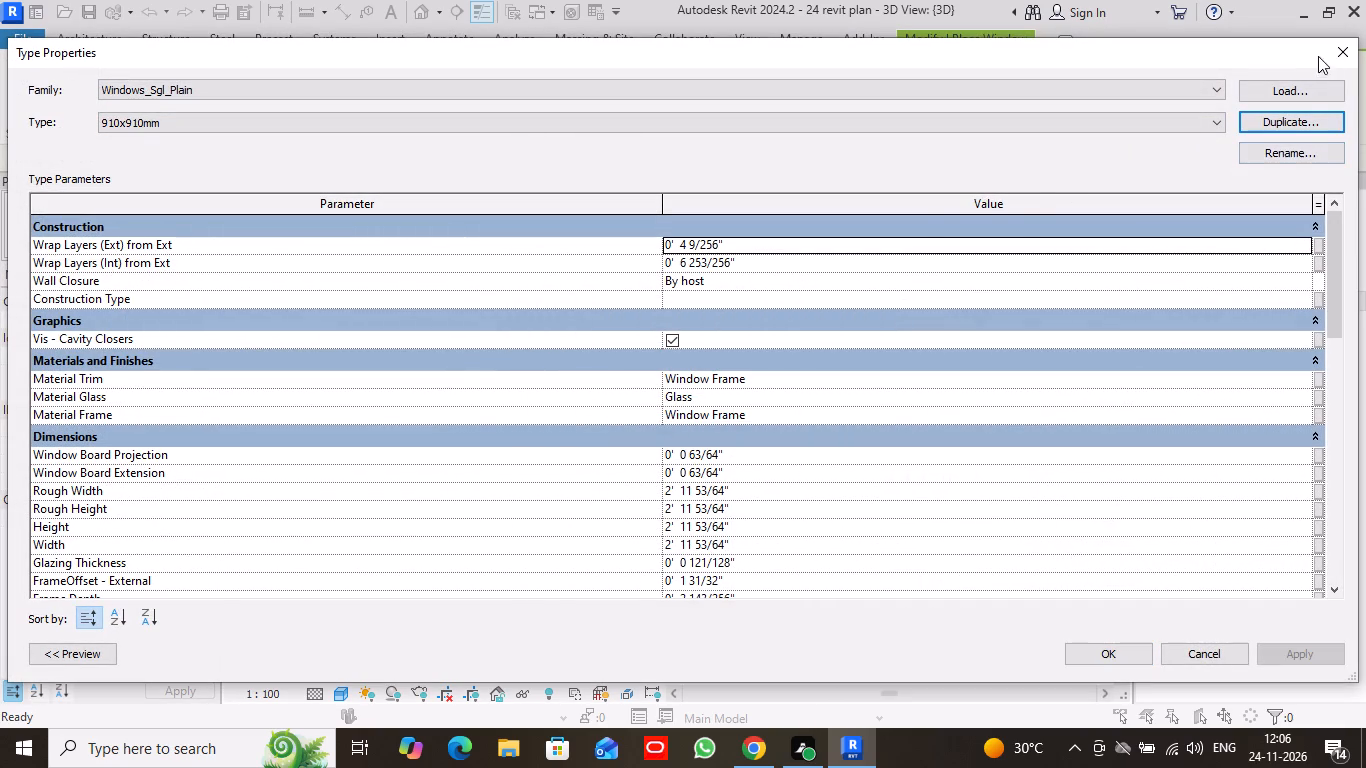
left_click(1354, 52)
Start loading a window family for placement.
left_click(854, 77)
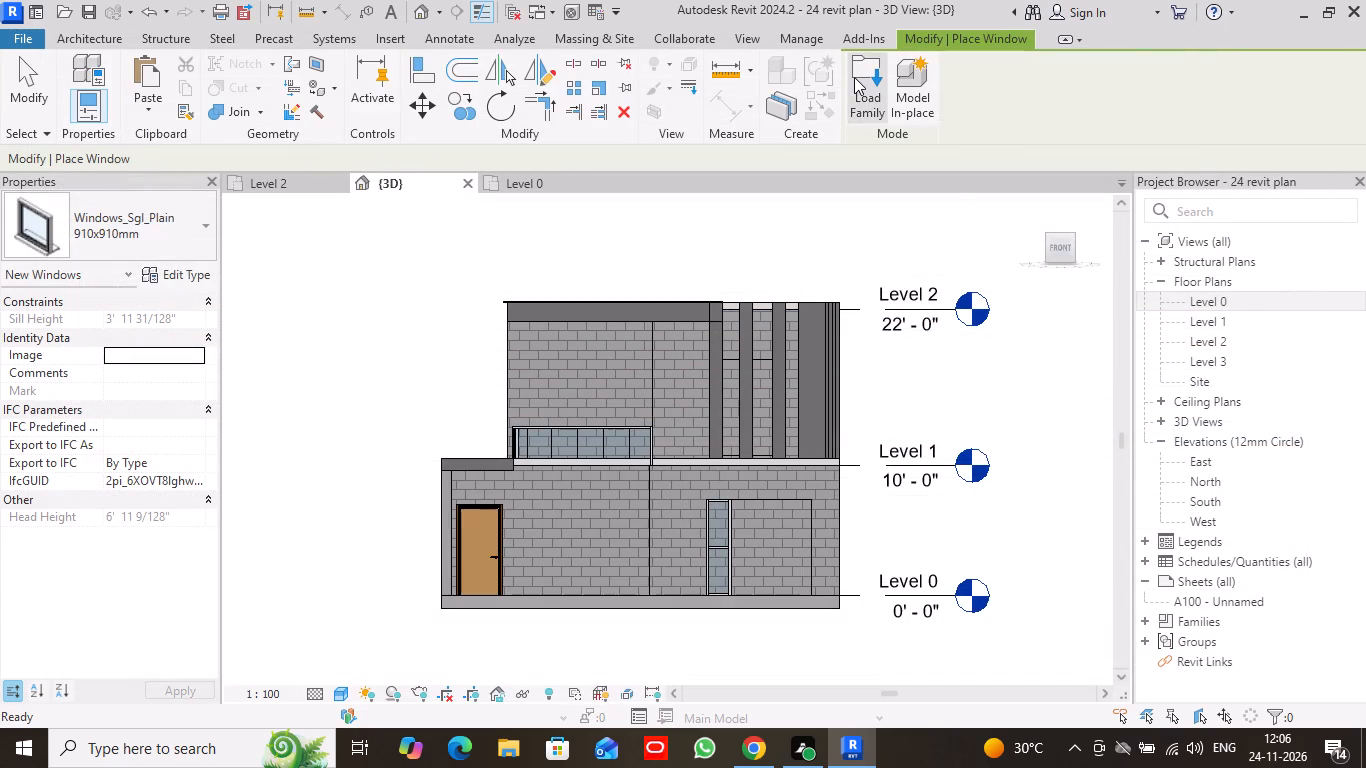
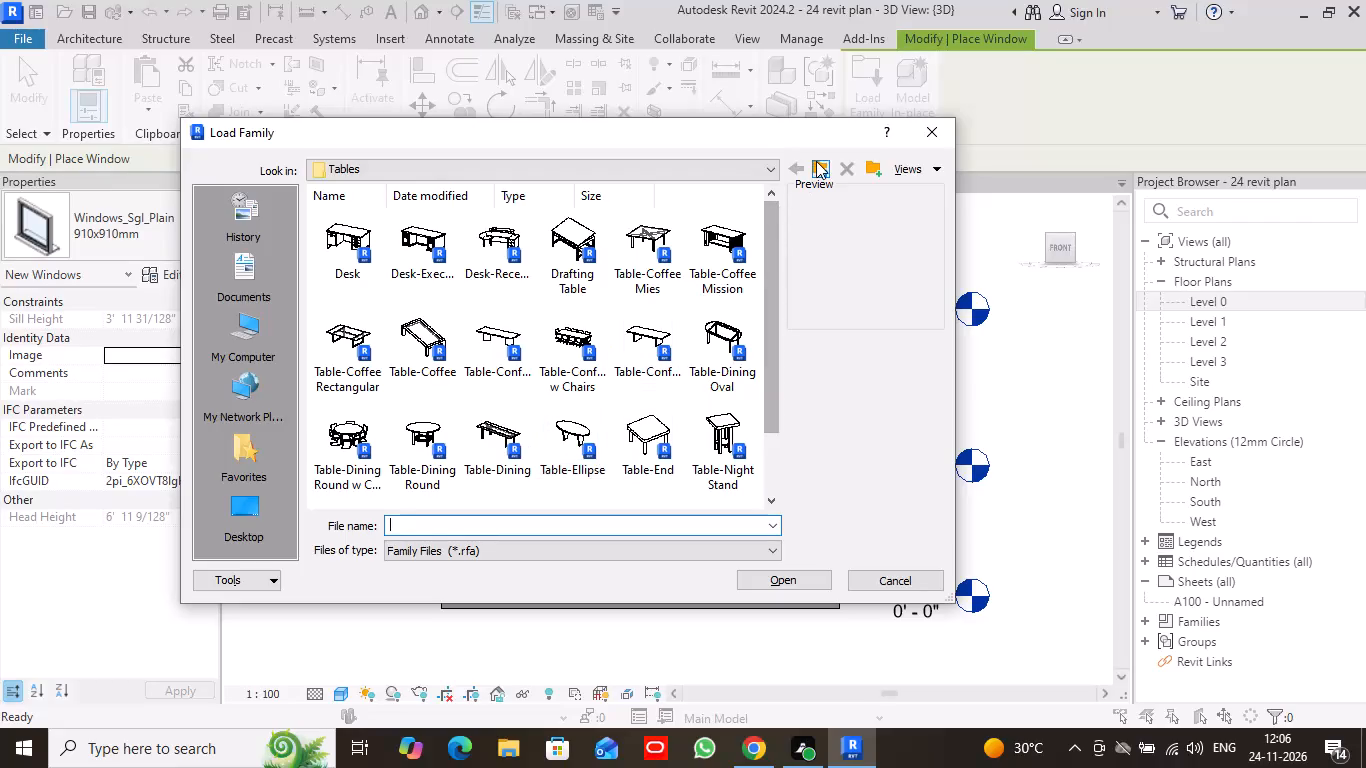
Browse the Windows folder of the US library and its nested Muntin folder for a suitable window family.
left_click(816, 161)
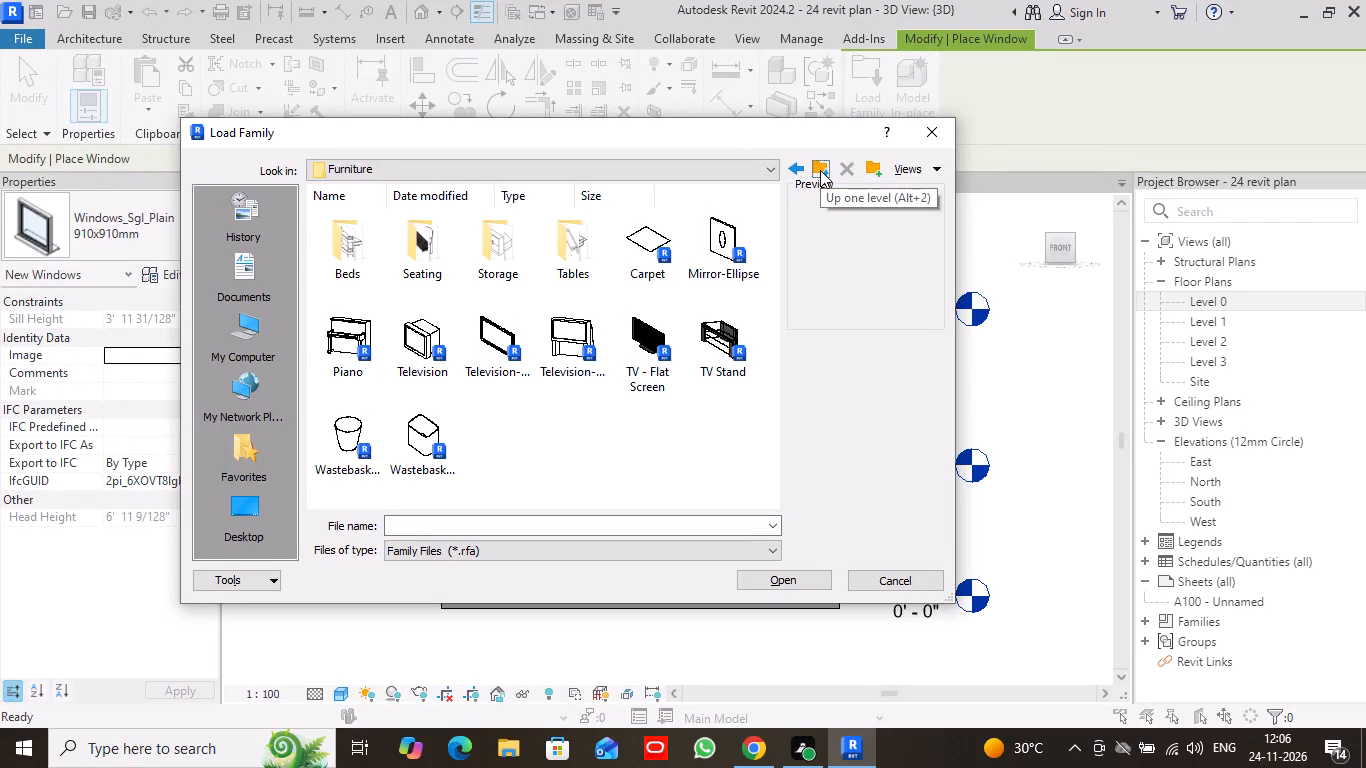
left_click(820, 170)
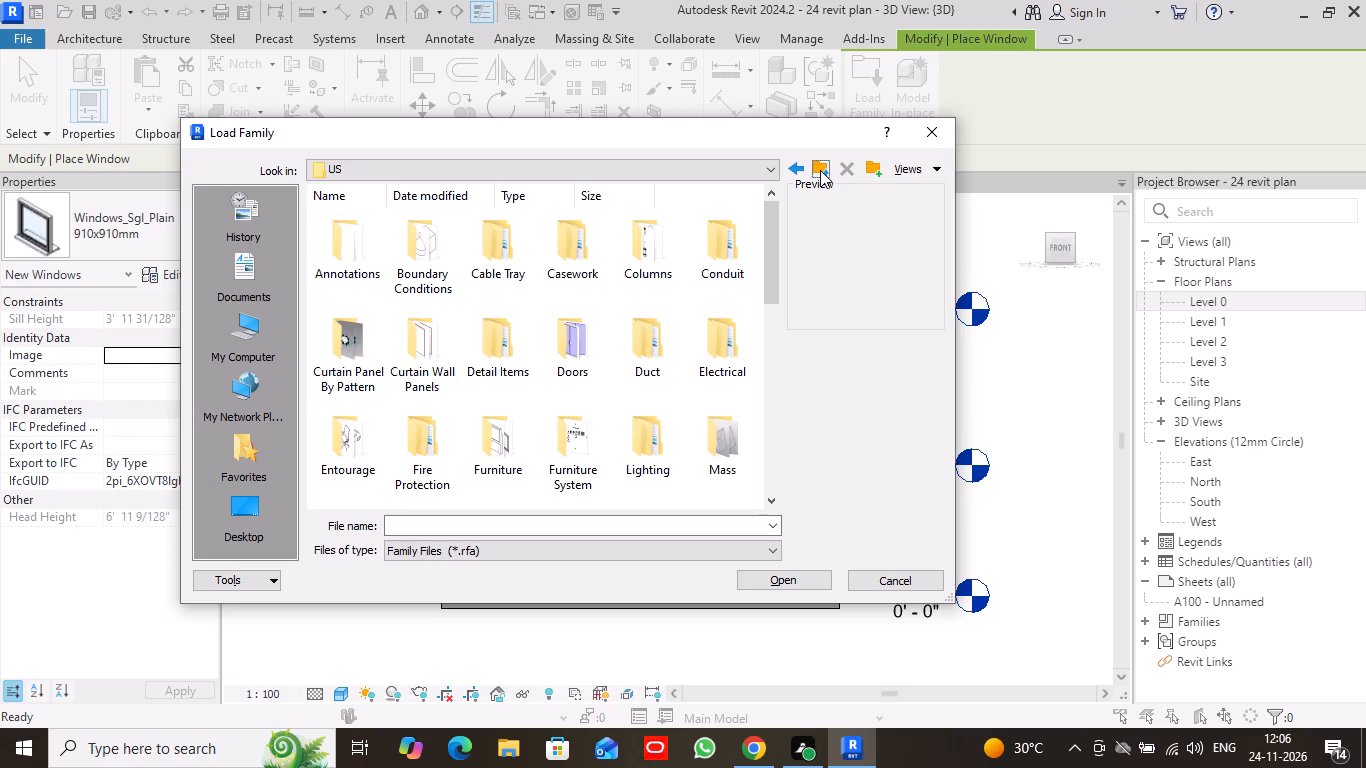
scroll(562, 425, "down", 7)
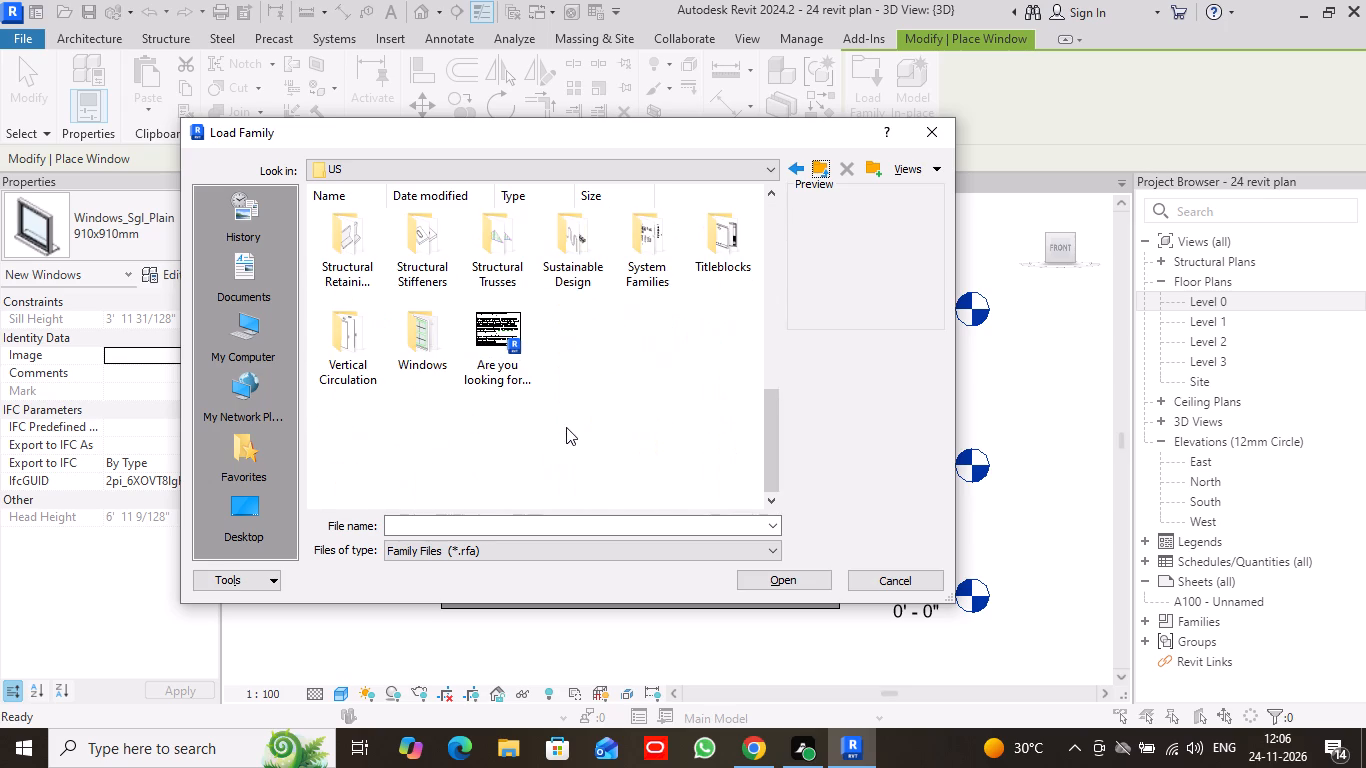
double_click(423, 364)
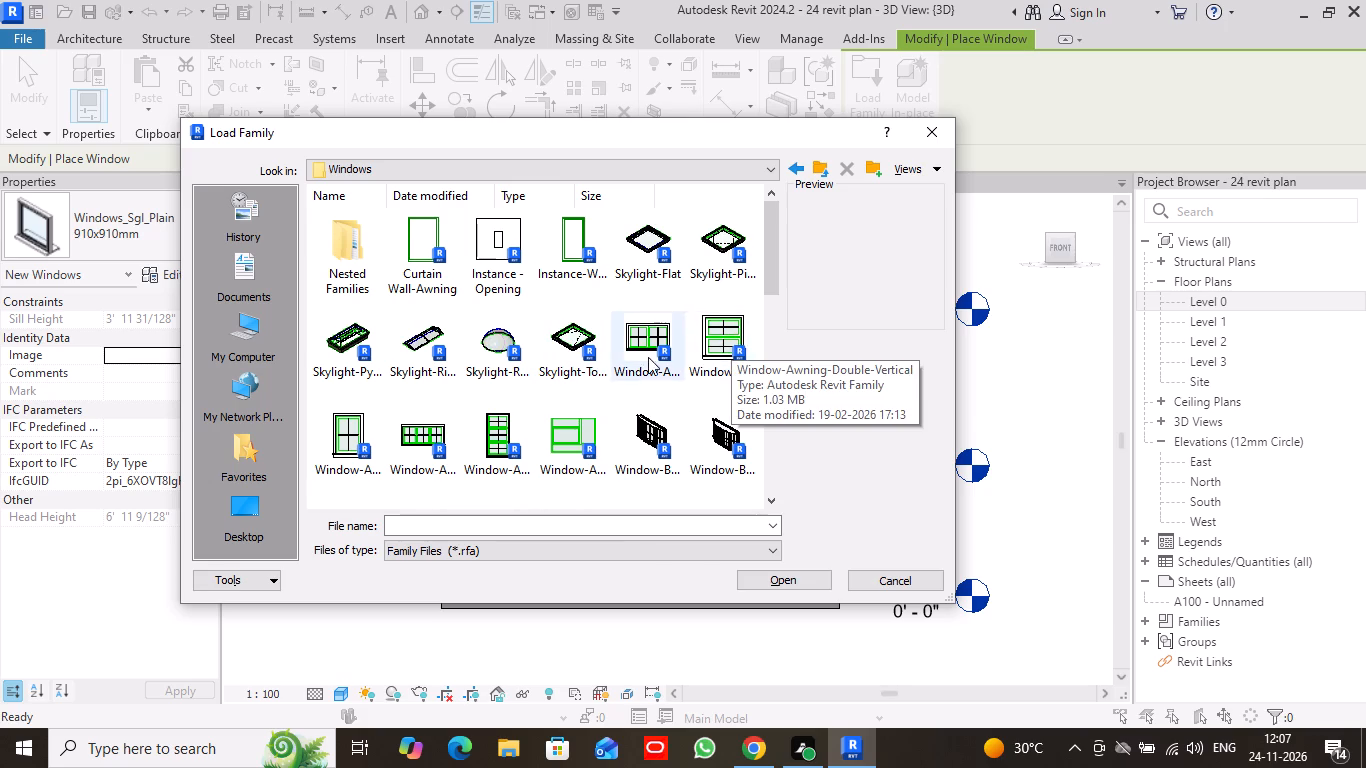
left_click(727, 332)
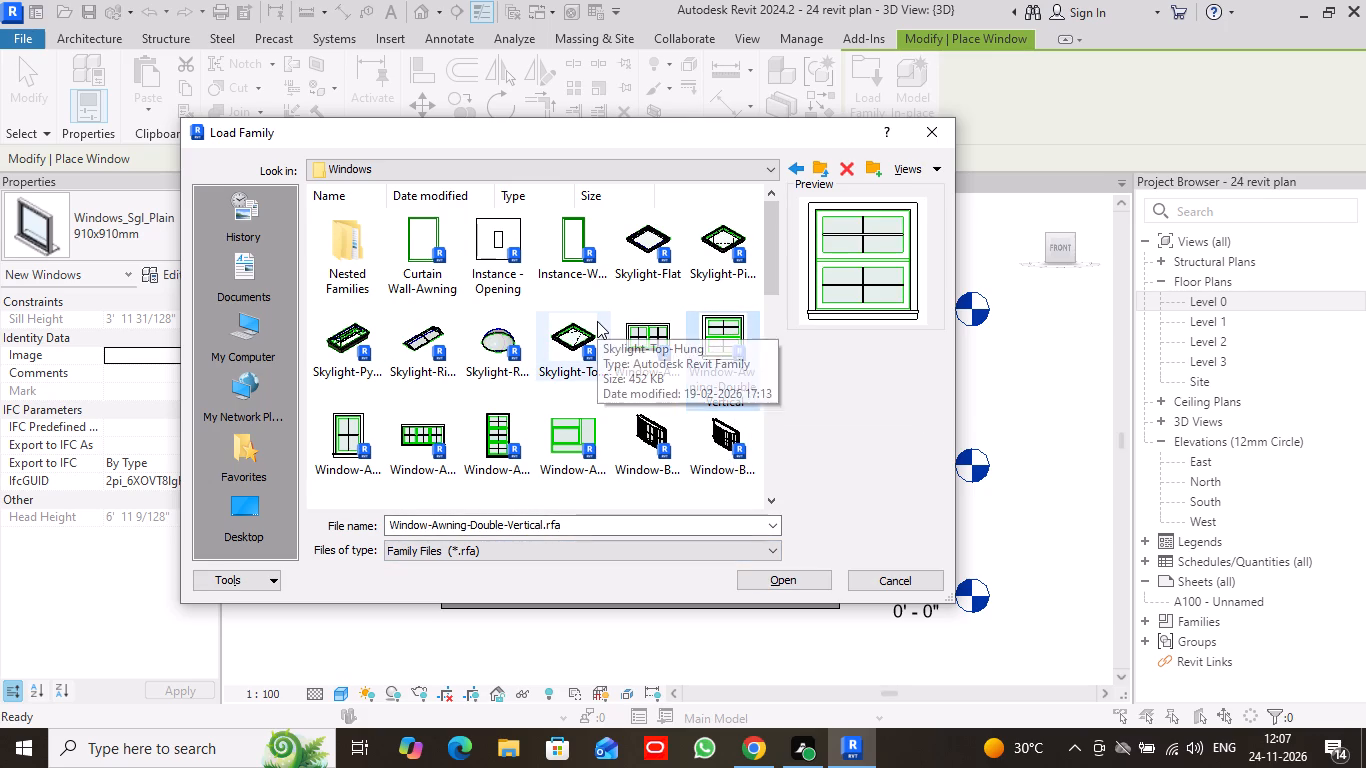
scroll(597, 321, "up", 3)
double_click(349, 259)
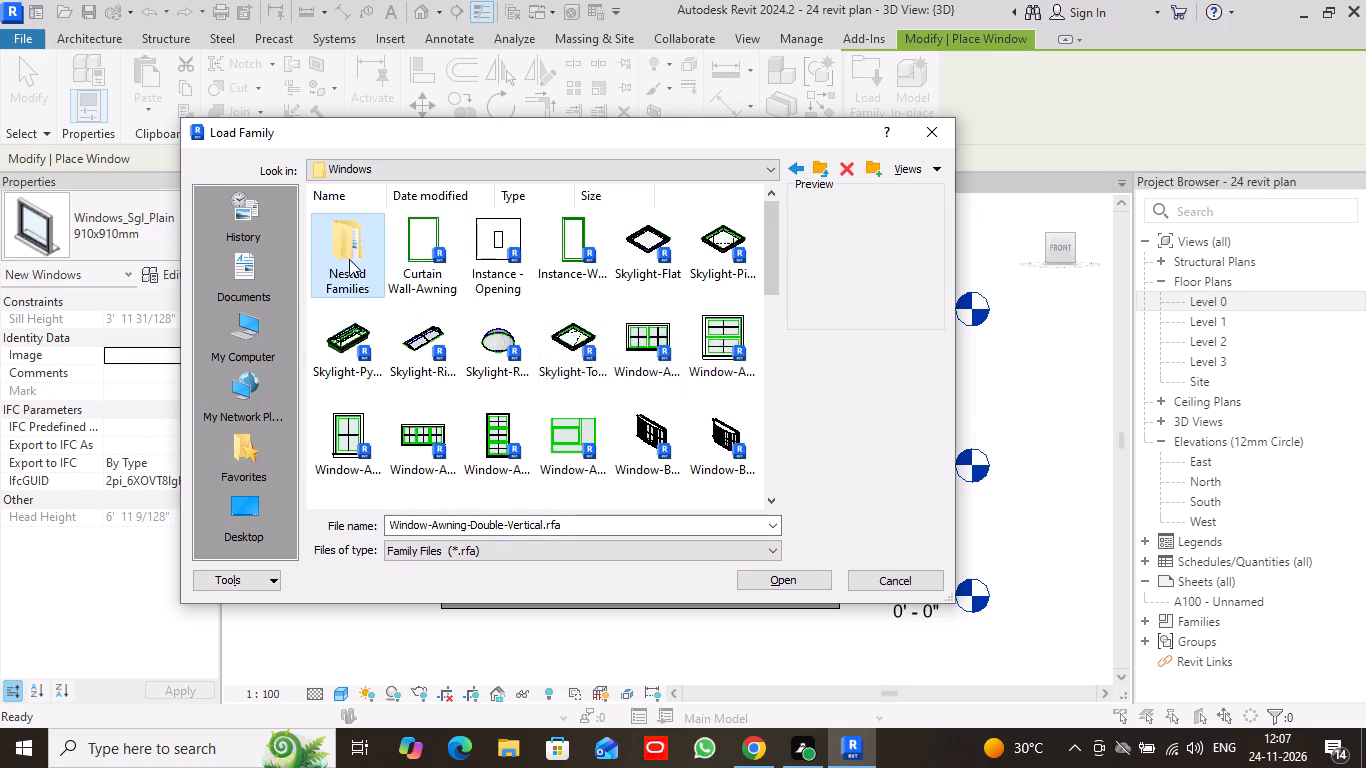
double_click(347, 258)
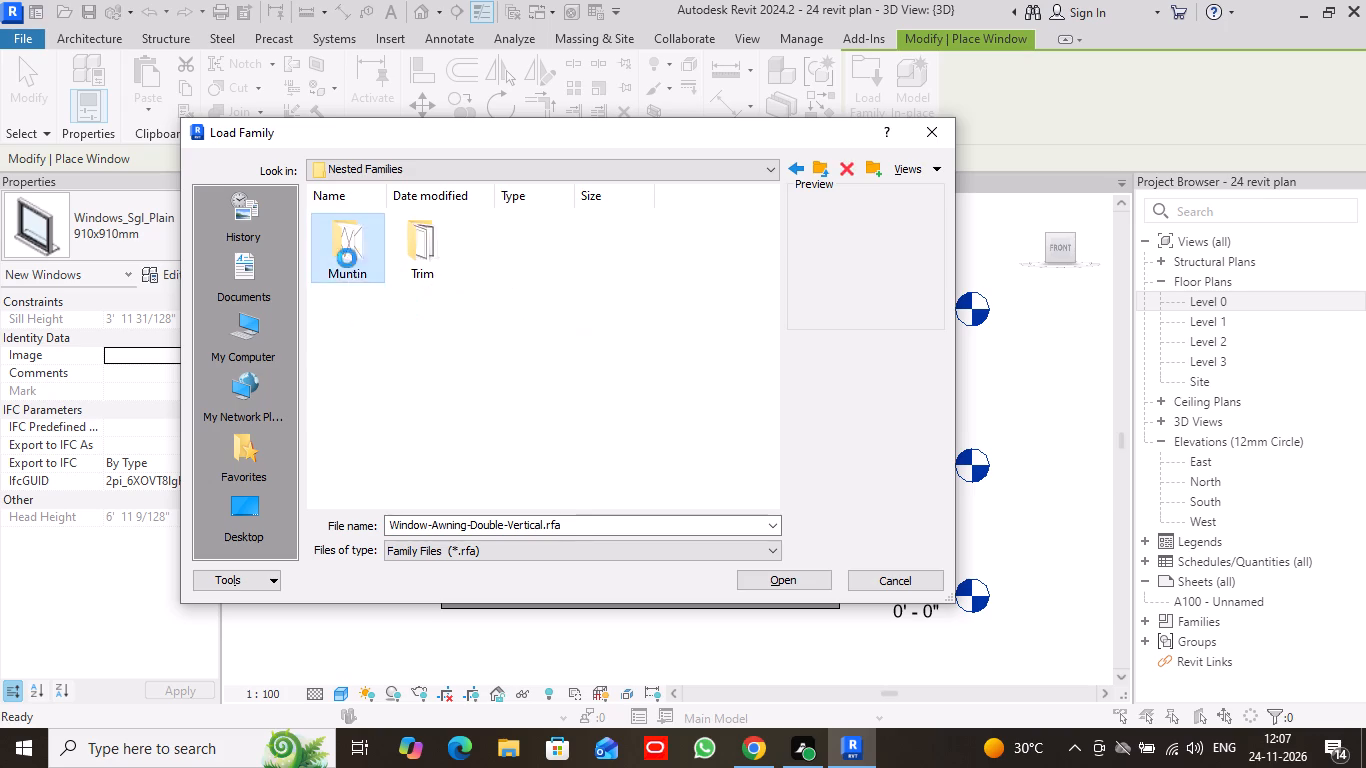
scroll(524, 339, "down", 3)
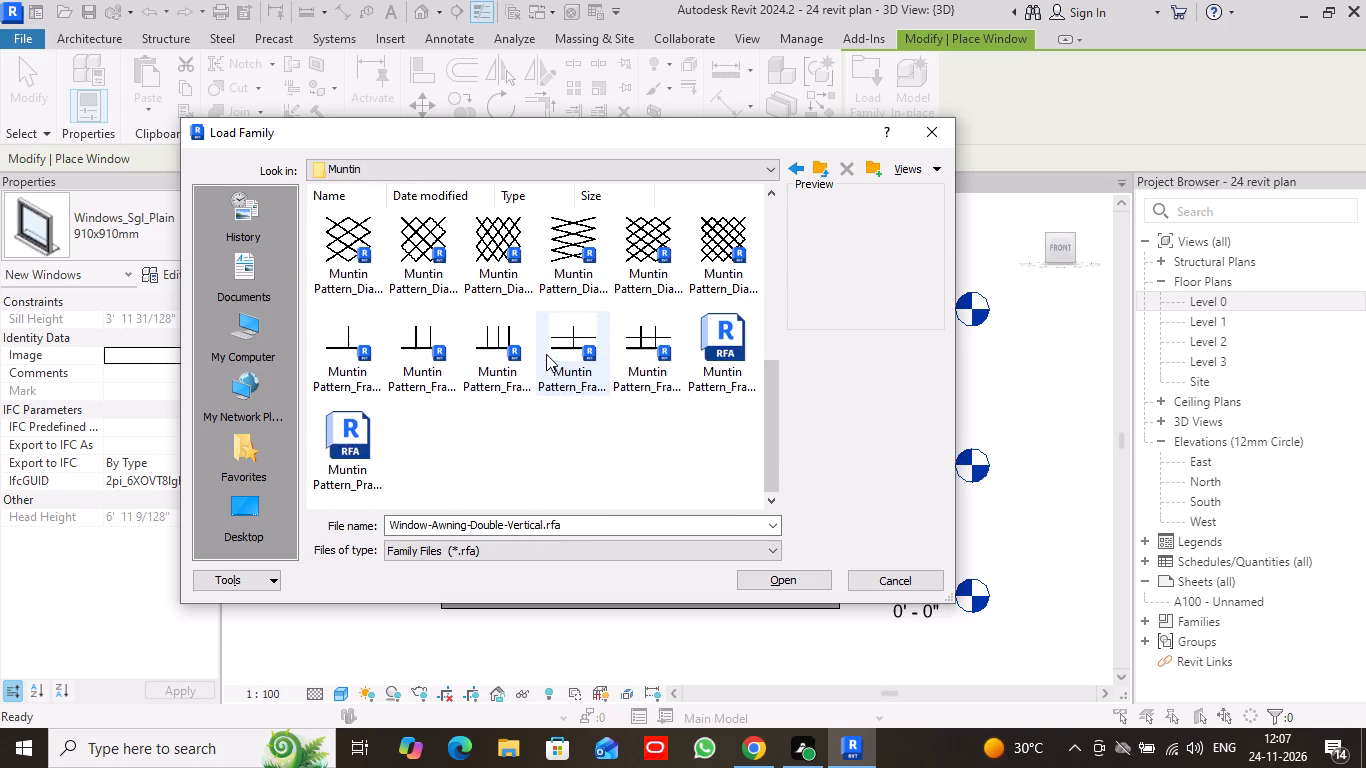
left_click(825, 166)
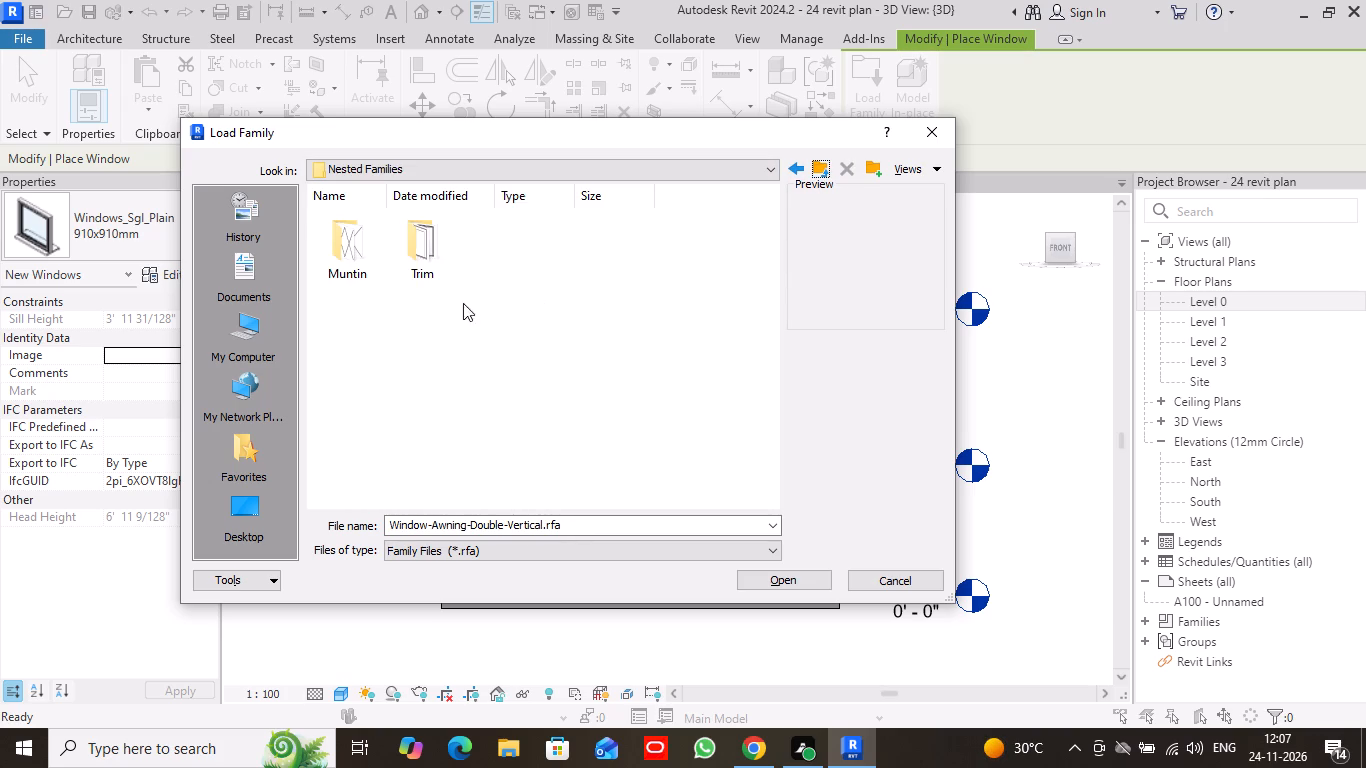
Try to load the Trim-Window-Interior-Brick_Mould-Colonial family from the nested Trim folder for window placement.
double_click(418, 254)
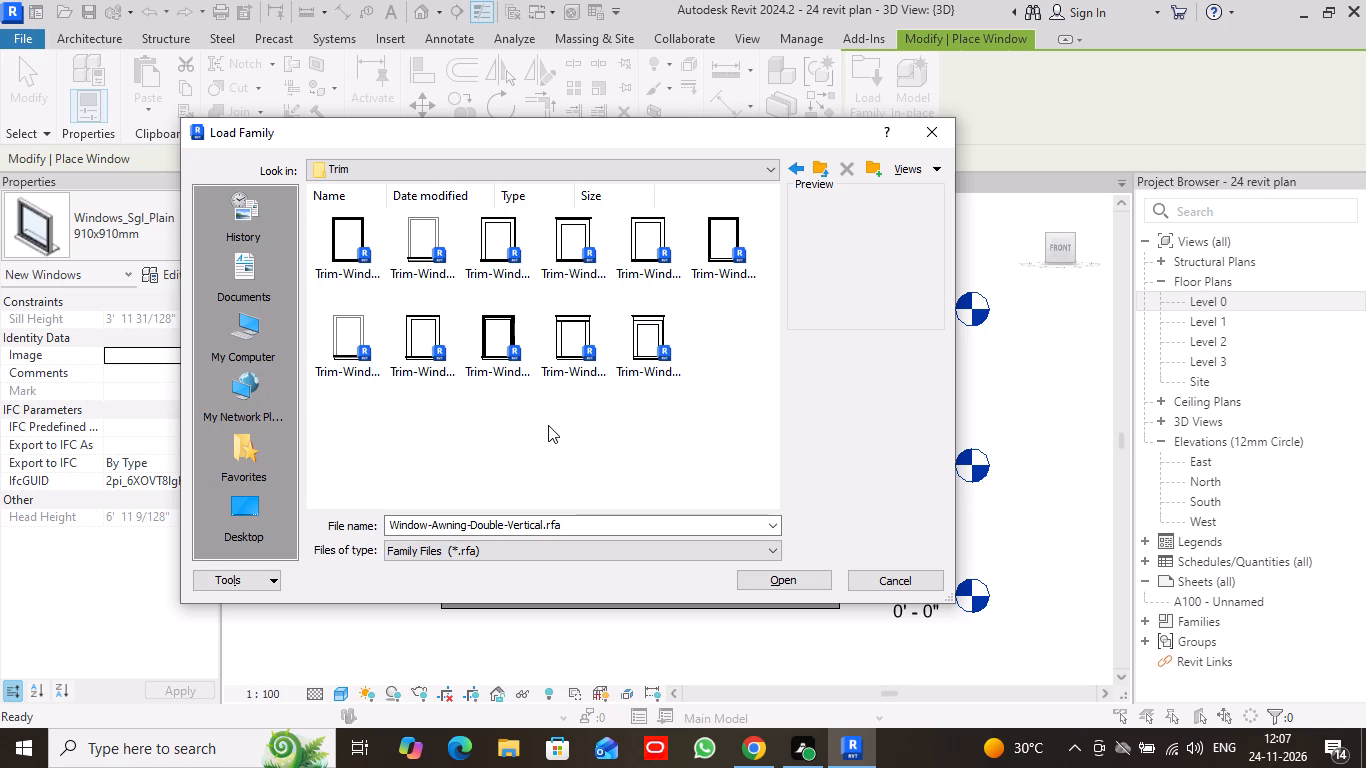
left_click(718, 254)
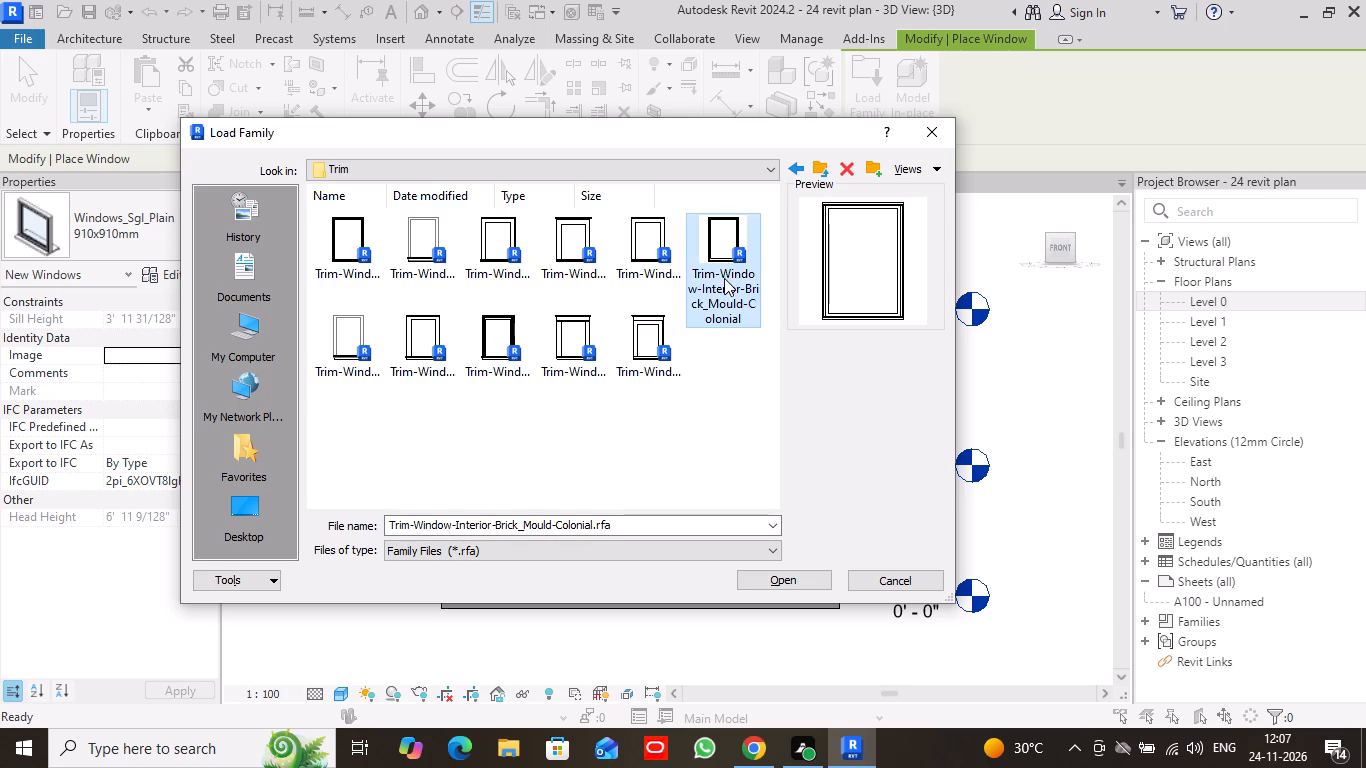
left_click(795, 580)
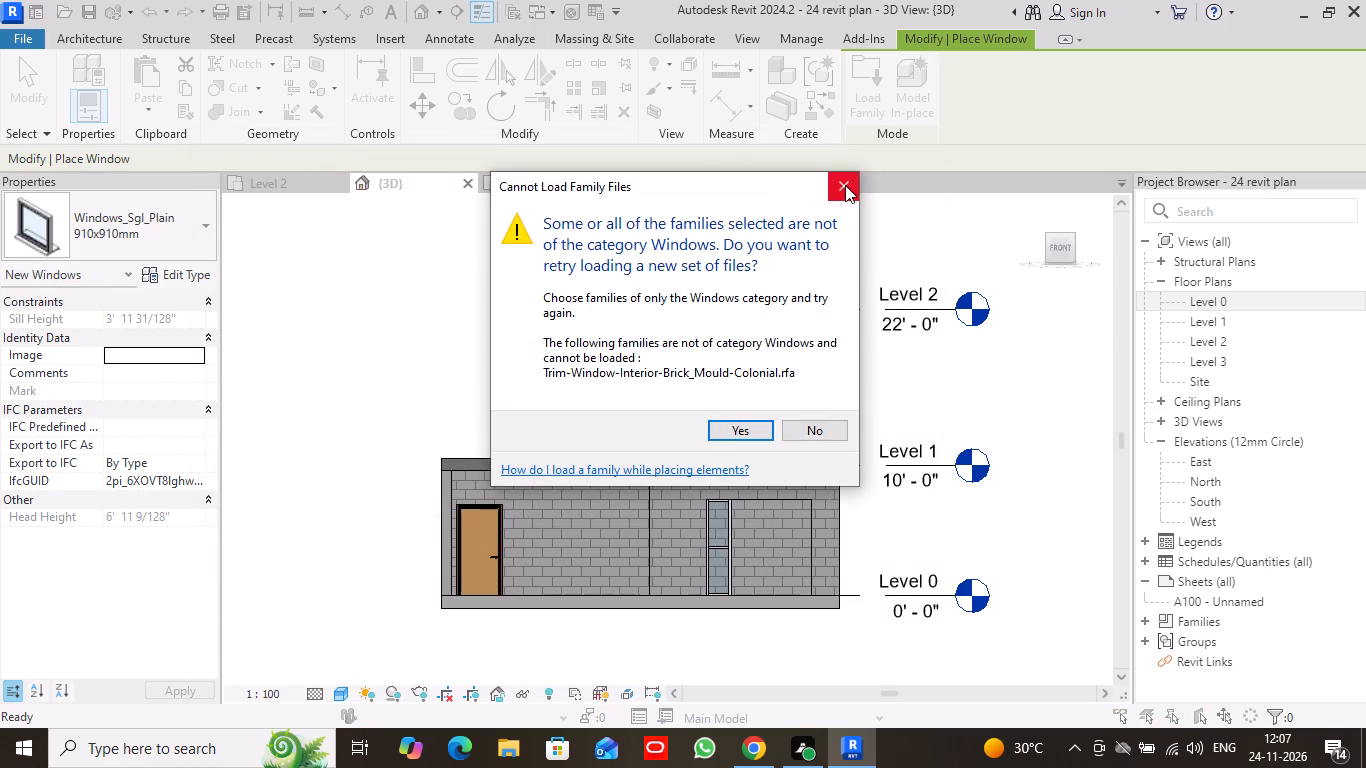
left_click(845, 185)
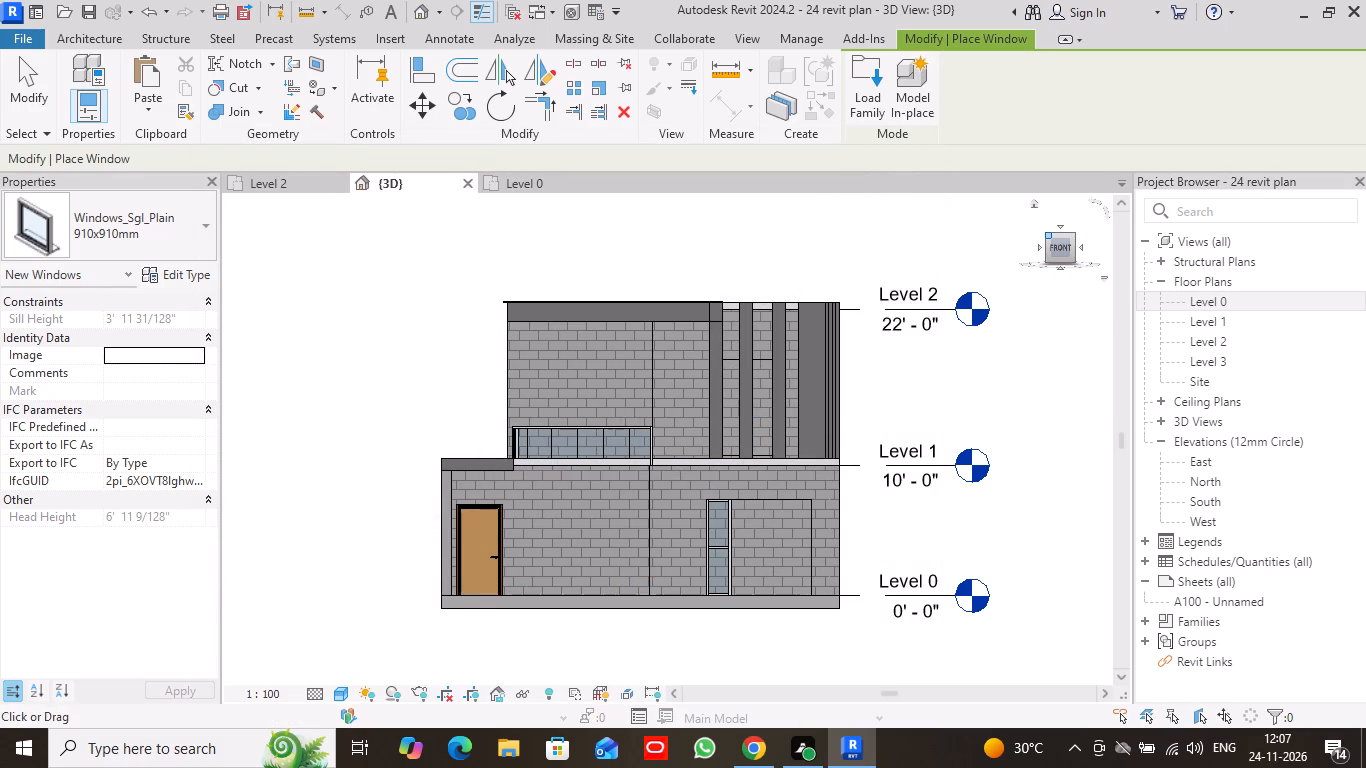
Place a Windows_Sgl_Plain 1810x1210mm window in the upper-floor front wall behind the glass balcony railing.
left_click_drag(1049, 235, 1065, 256)
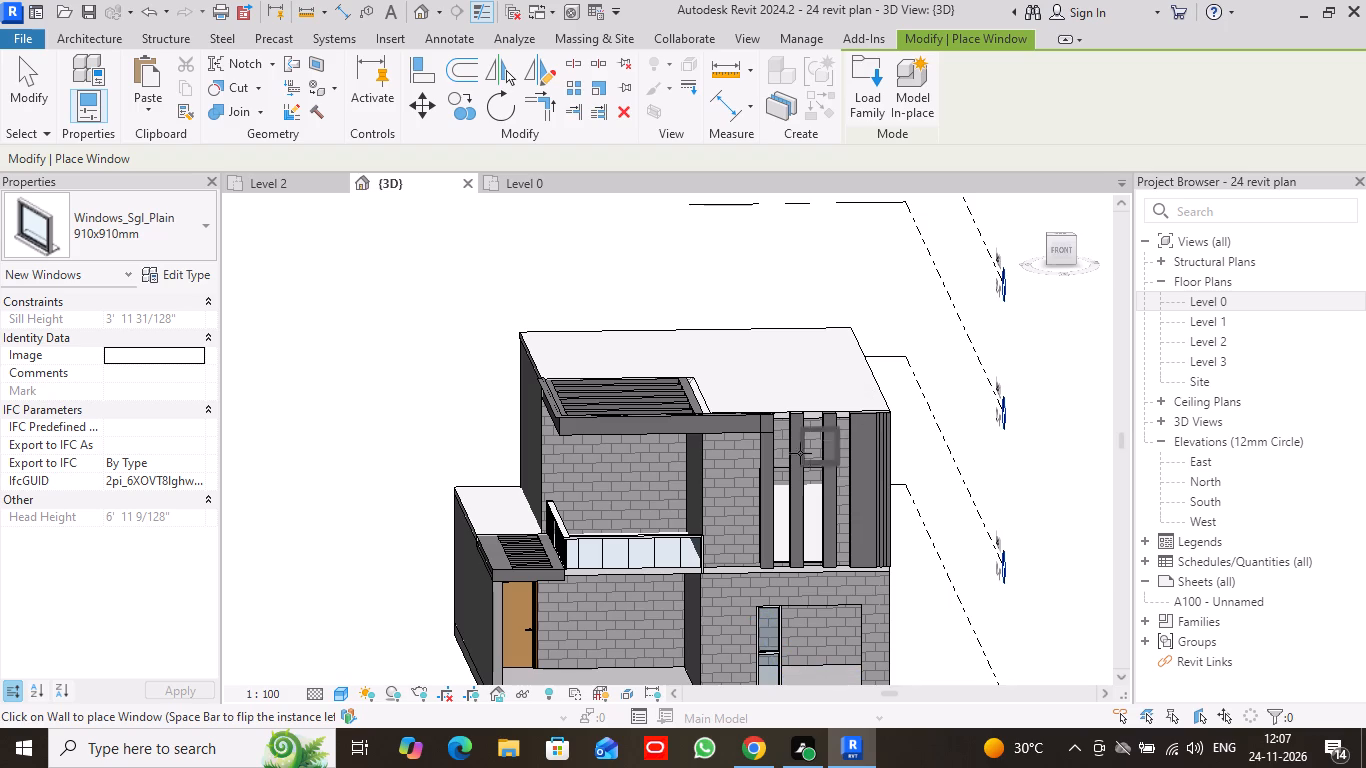
scroll(621, 486, "up", 3)
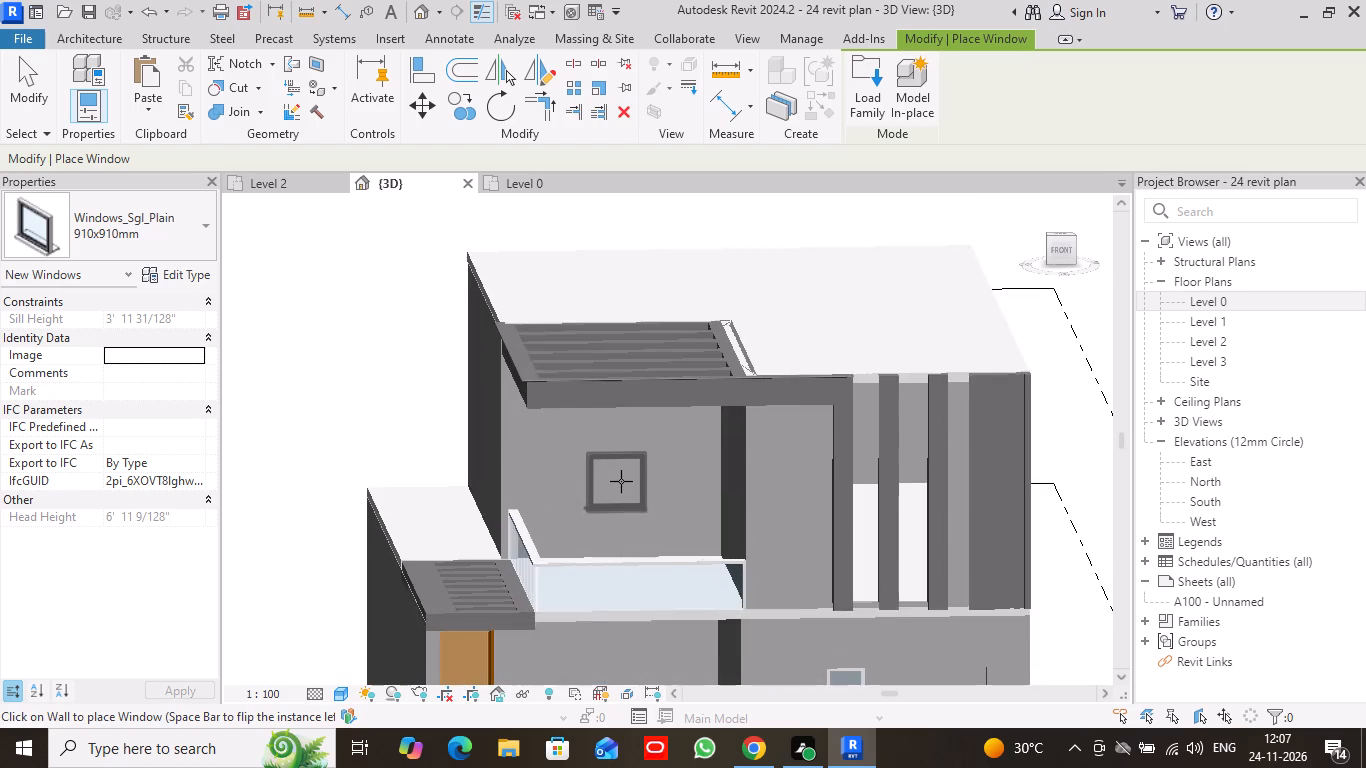
left_click(210, 224)
left_click(114, 462)
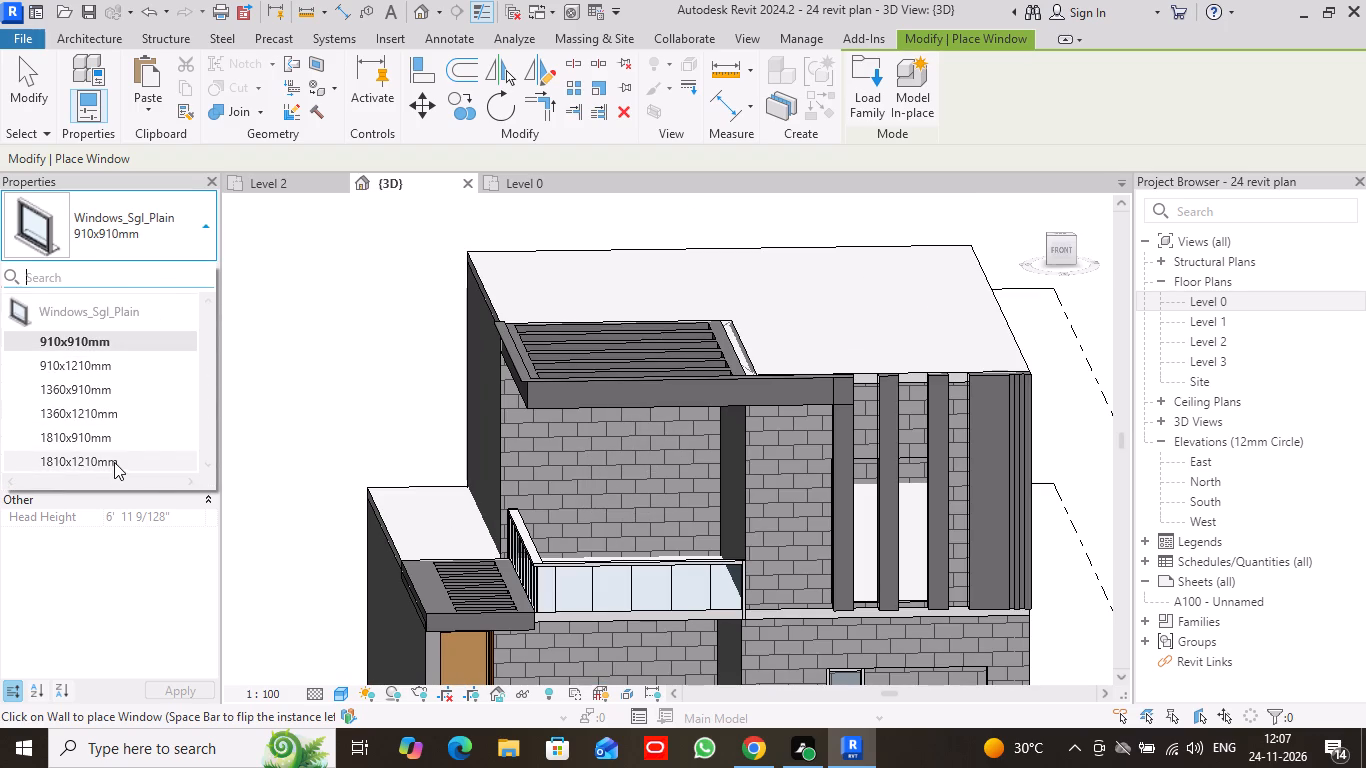
left_click(611, 476)
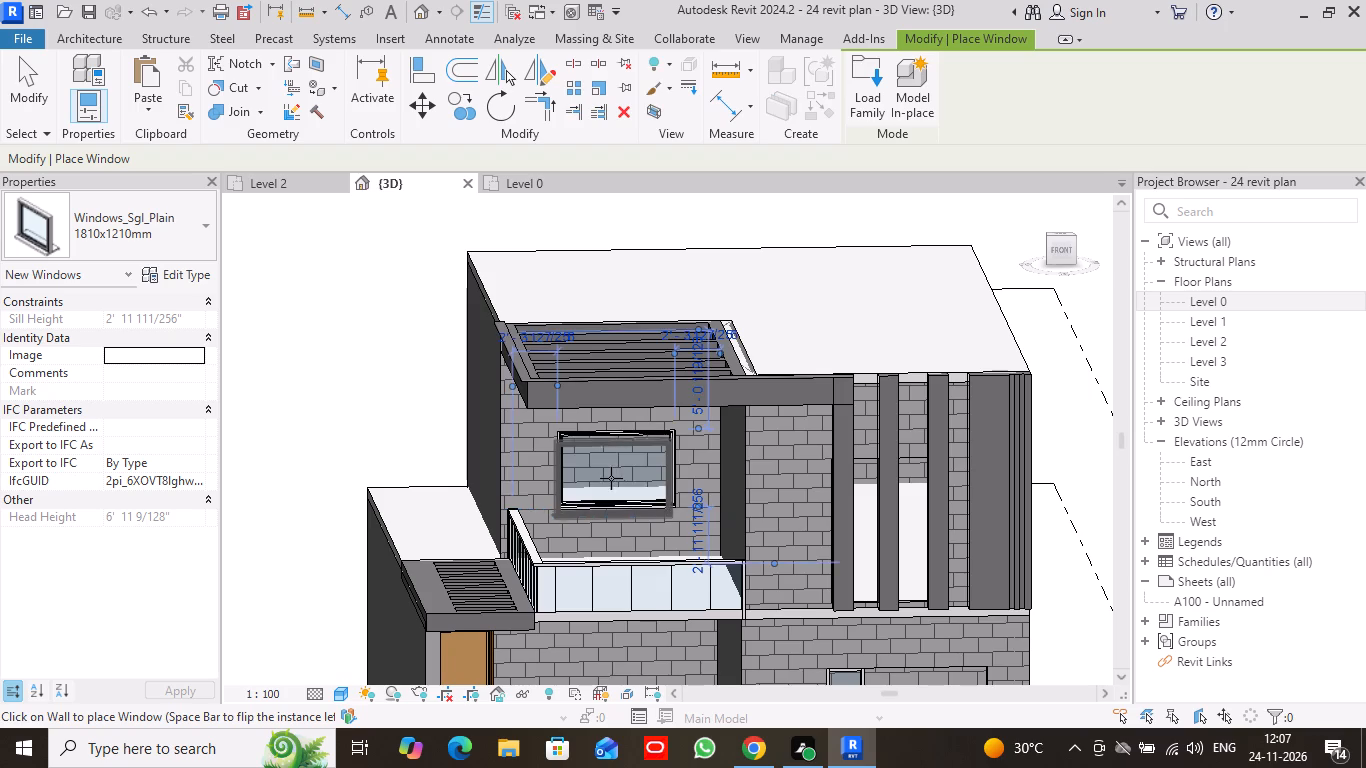
left_click(28, 67)
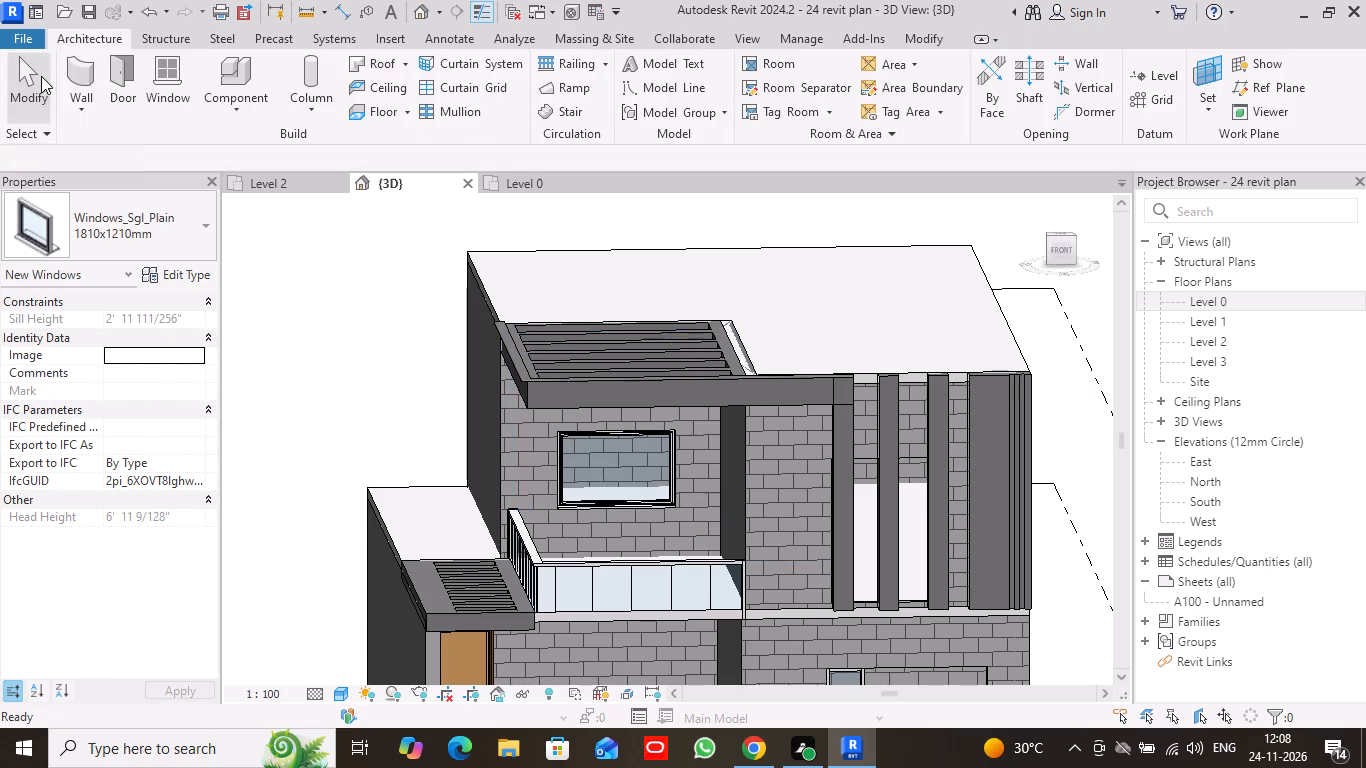
Open the Level 1 floor plan at the area around the newly placed window.
scroll(843, 277, "down", 3)
scroll(939, 311, "down", 2)
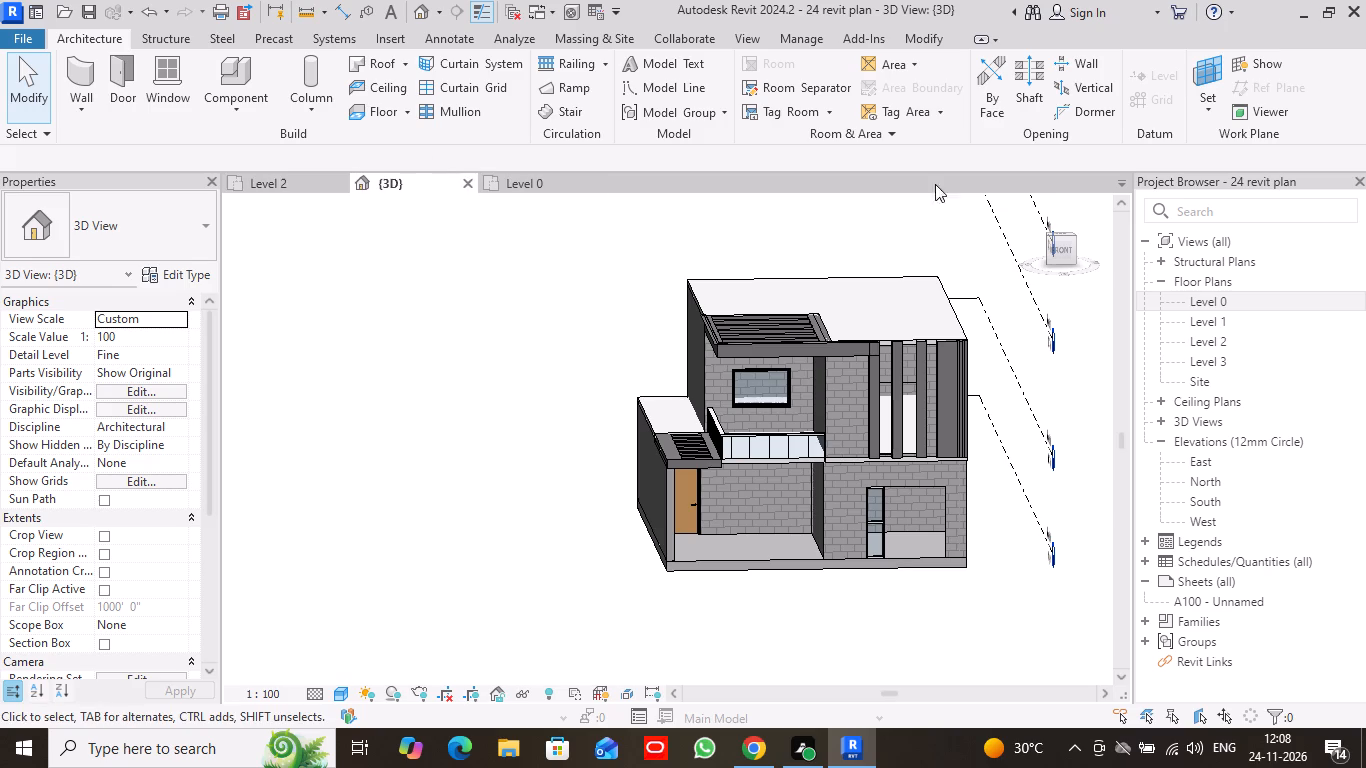
double_click(1206, 318)
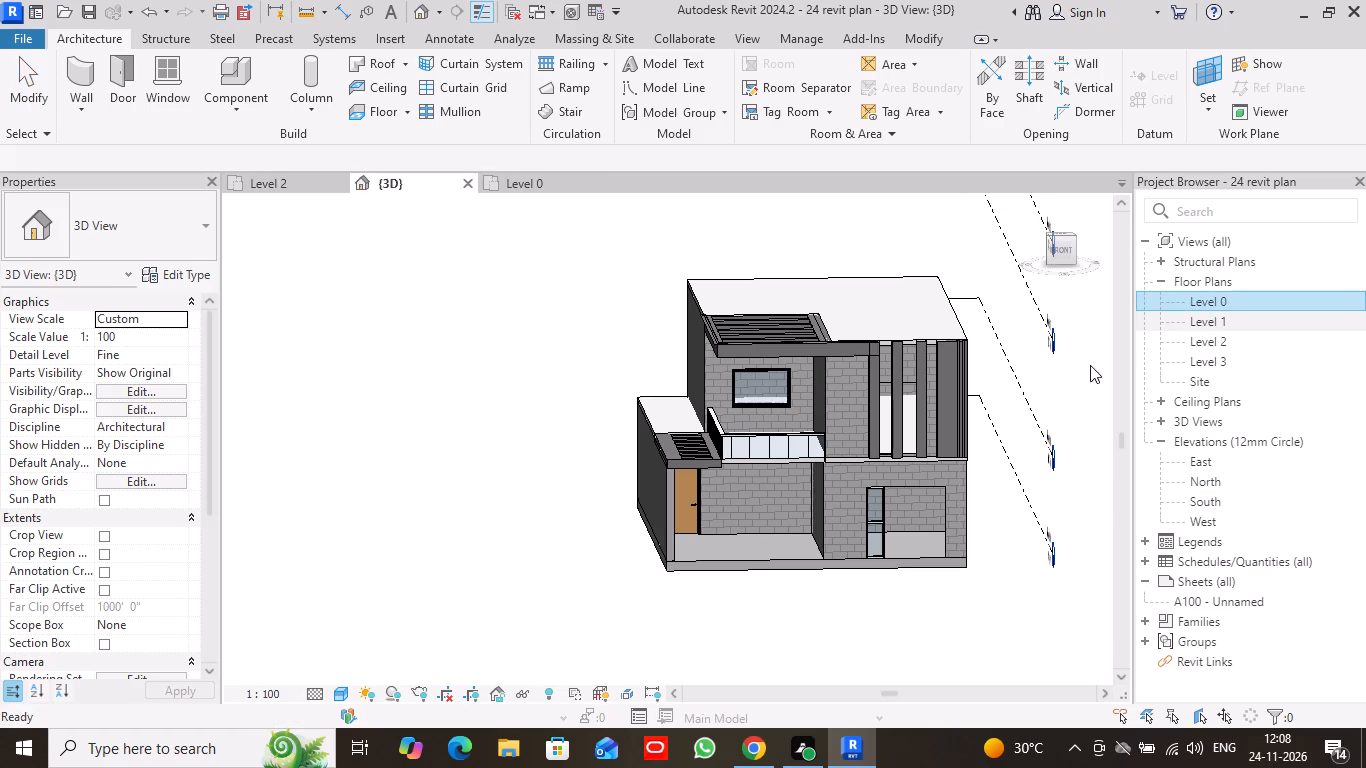
scroll(655, 424, "up", 6)
scroll(666, 383, "down", 1)
scroll(666, 383, "up", 3)
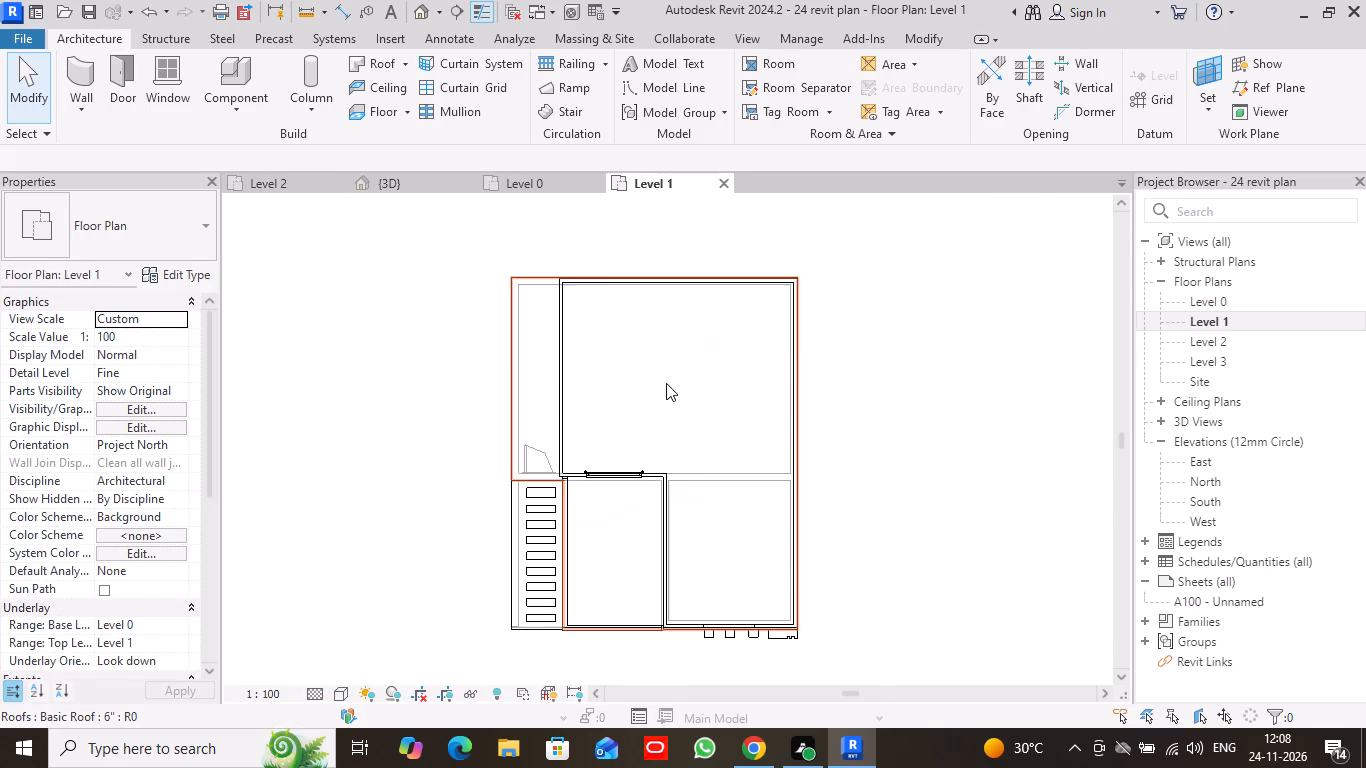
middle_click_drag(691, 458, 691, 390)
scroll(645, 411, "up", 4)
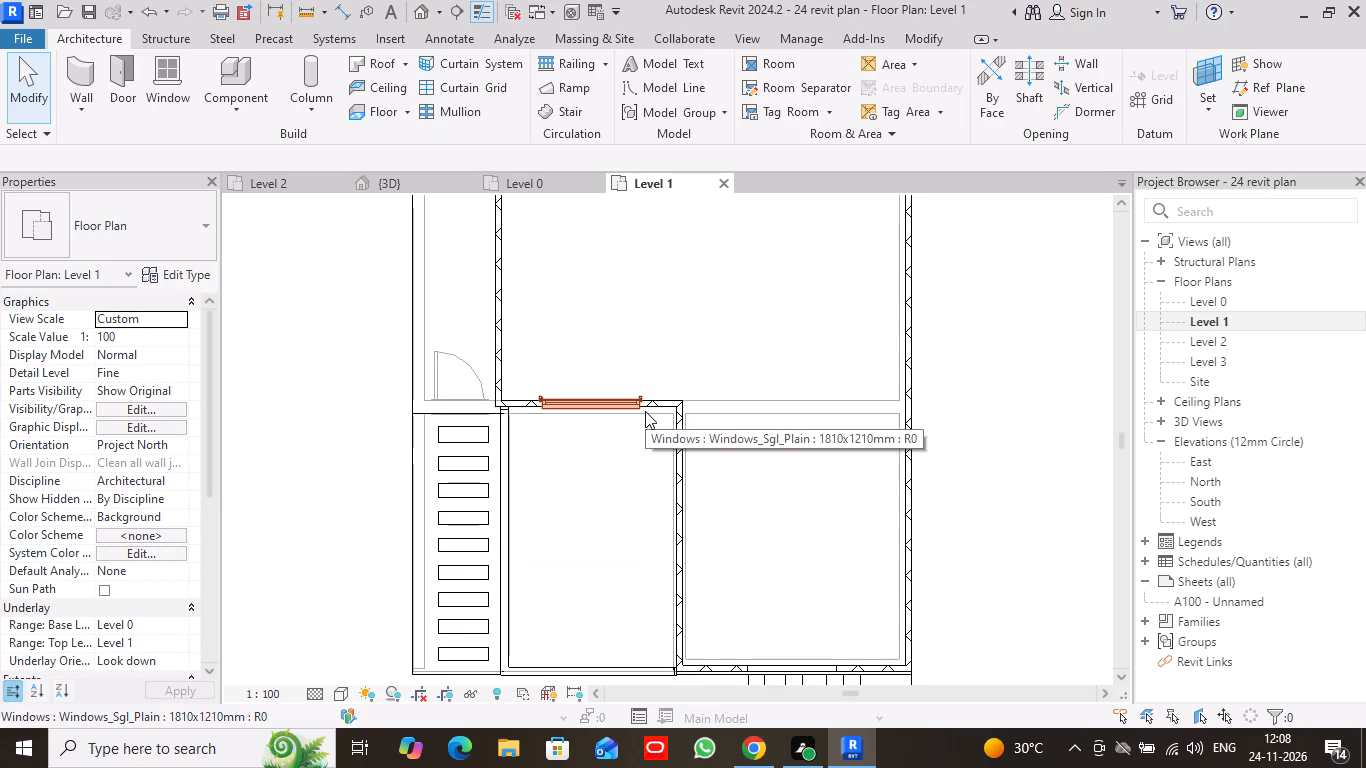
middle_click_drag(654, 343, 649, 403)
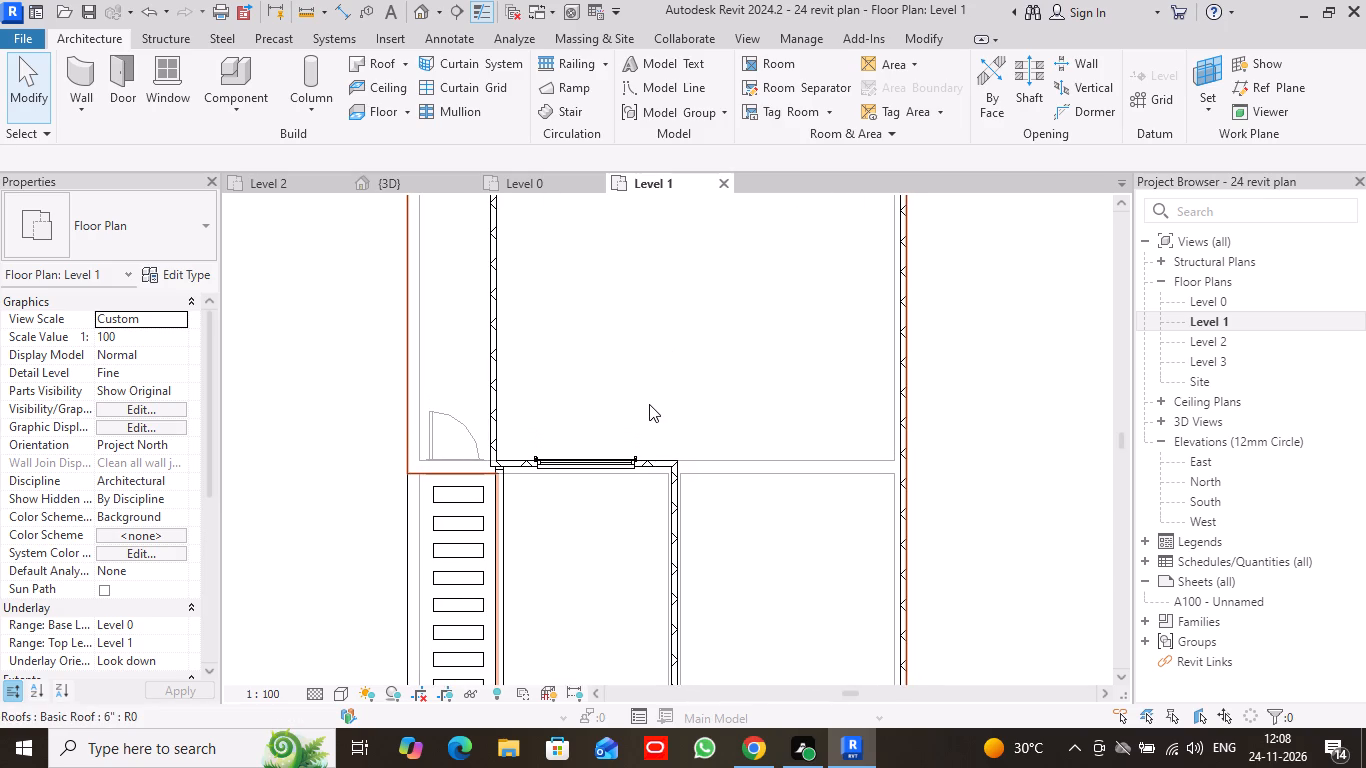
Draw a 4.5" basic wall 11' 1 1/2" east from the west wall, turning south to meet the east end of the window wall.
left_click(83, 78)
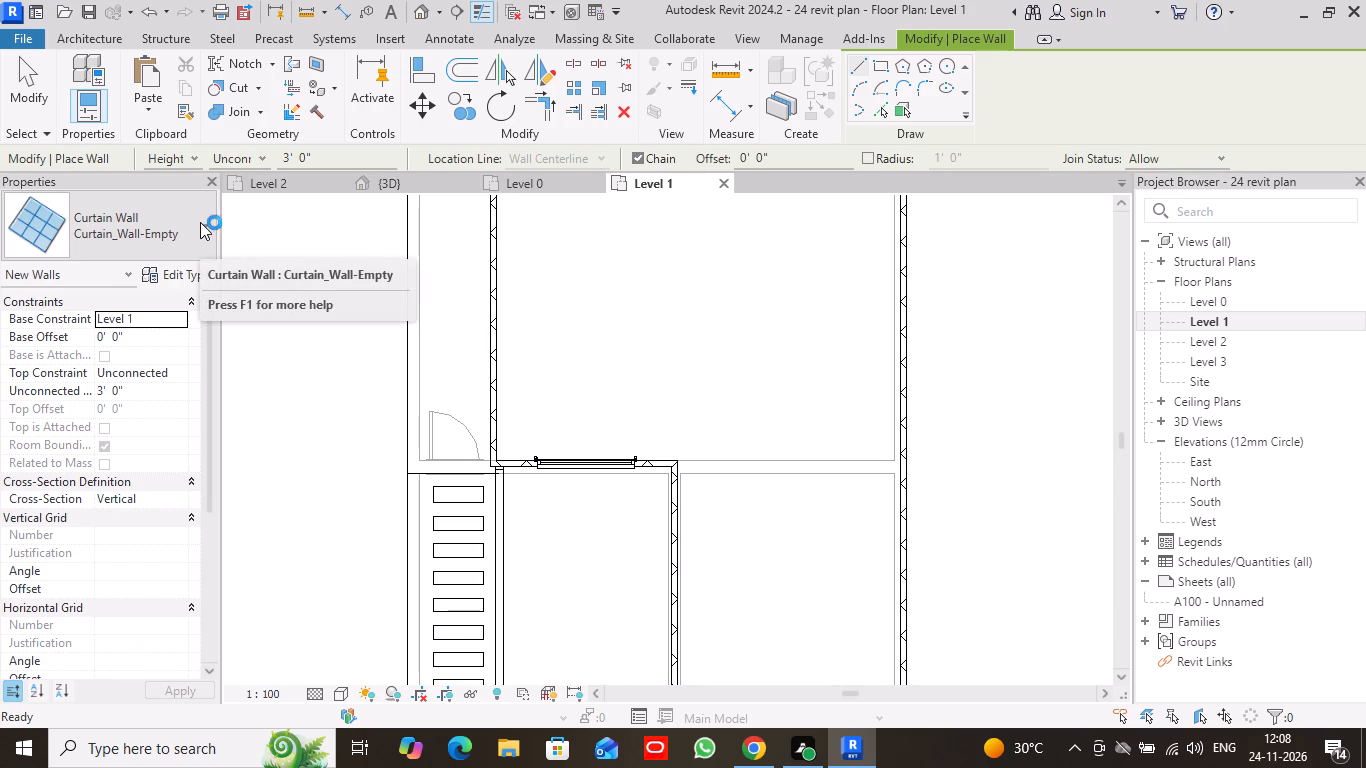
left_click(200, 222)
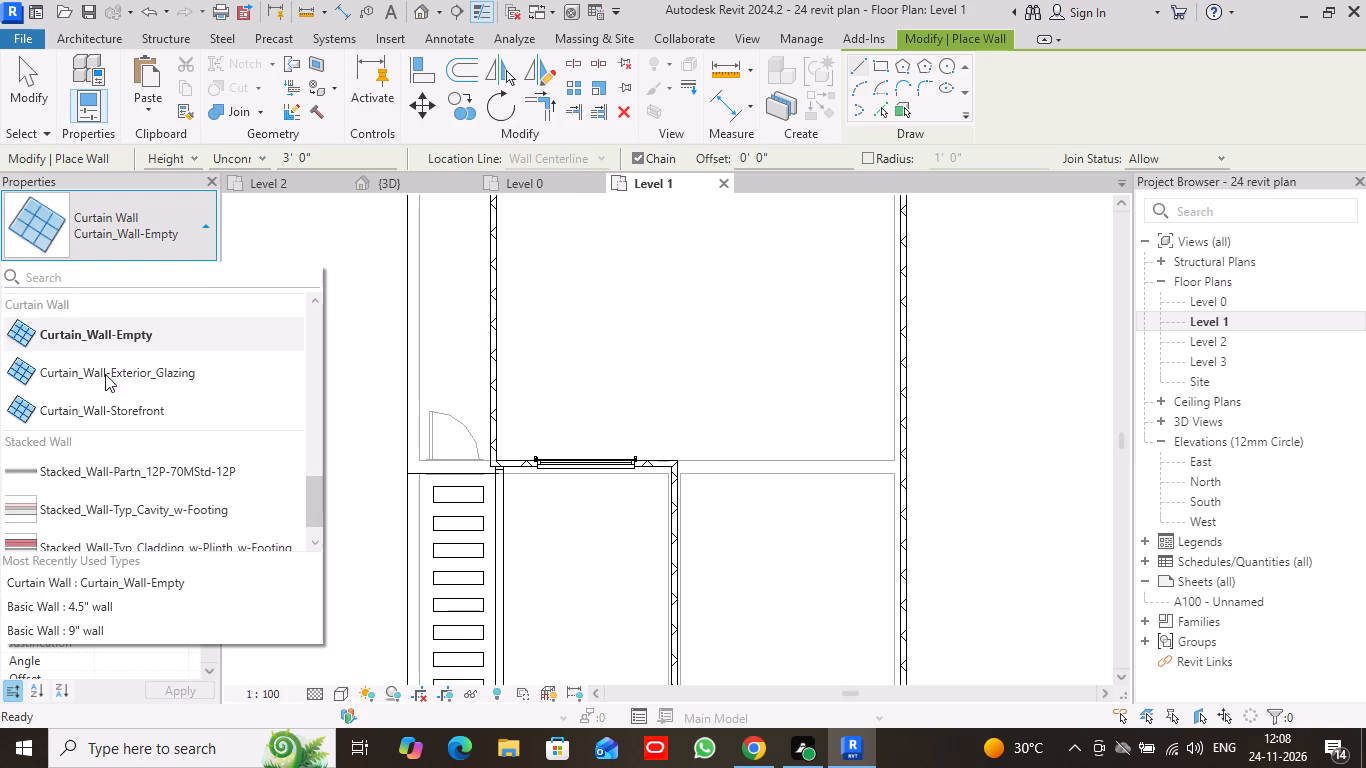
scroll(106, 395, "up", 8)
scroll(107, 389, "down", 1)
scroll(107, 389, "up", 8)
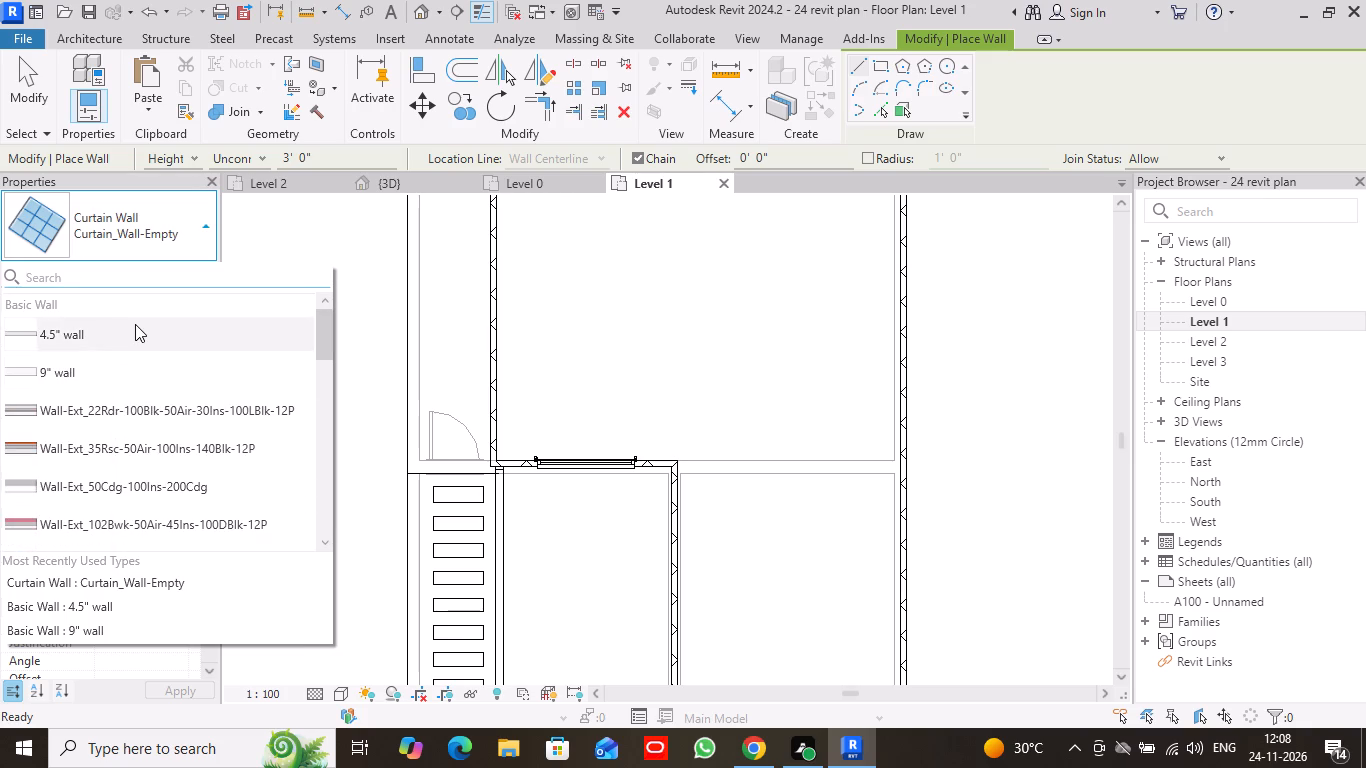
left_click(137, 329)
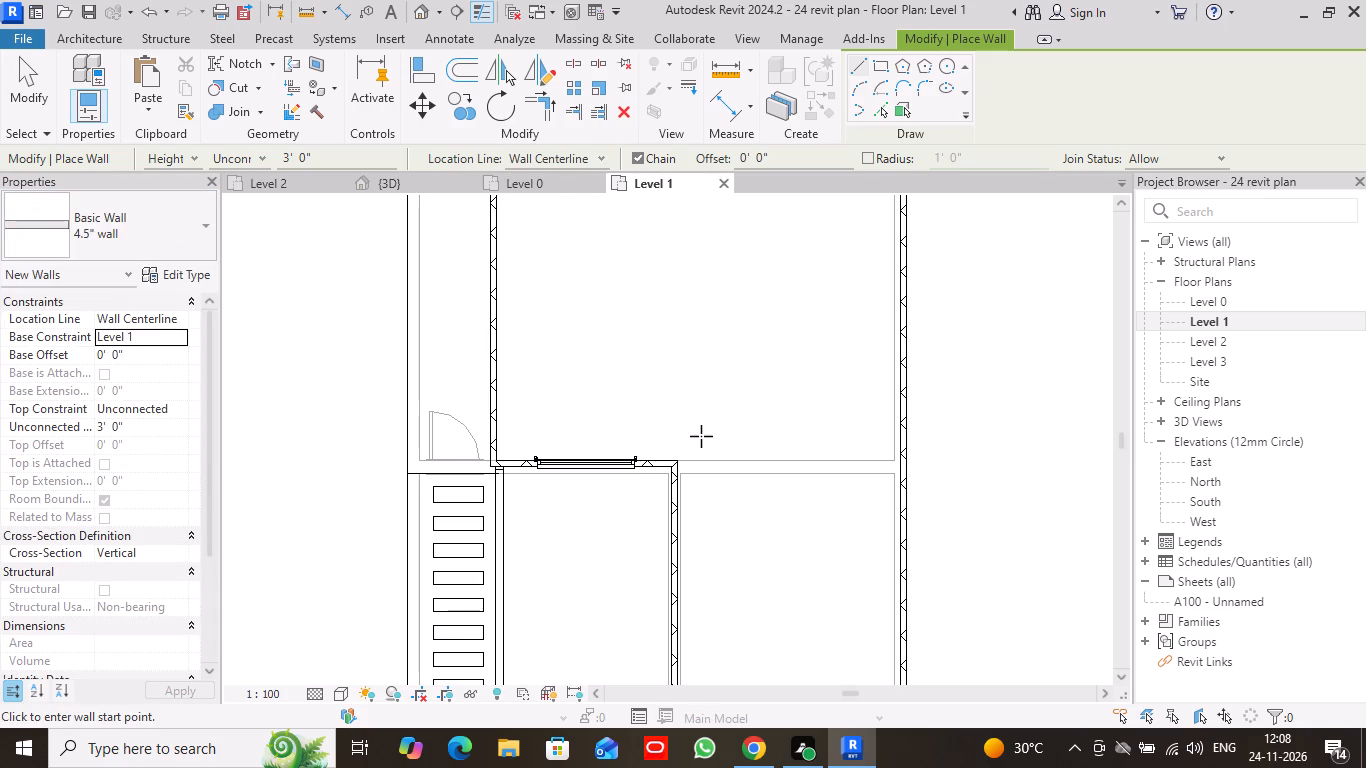
middle_click_drag(492, 305, 488, 449)
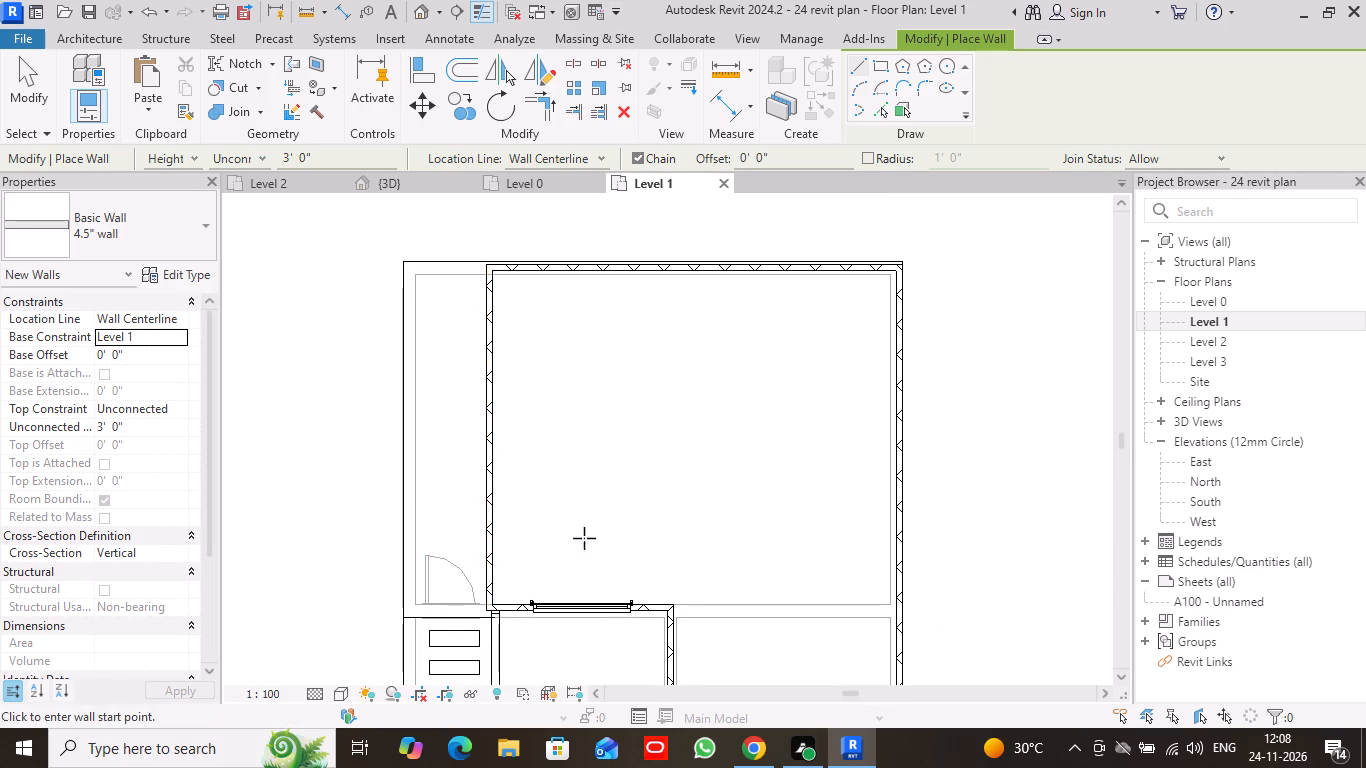
left_click(492, 470)
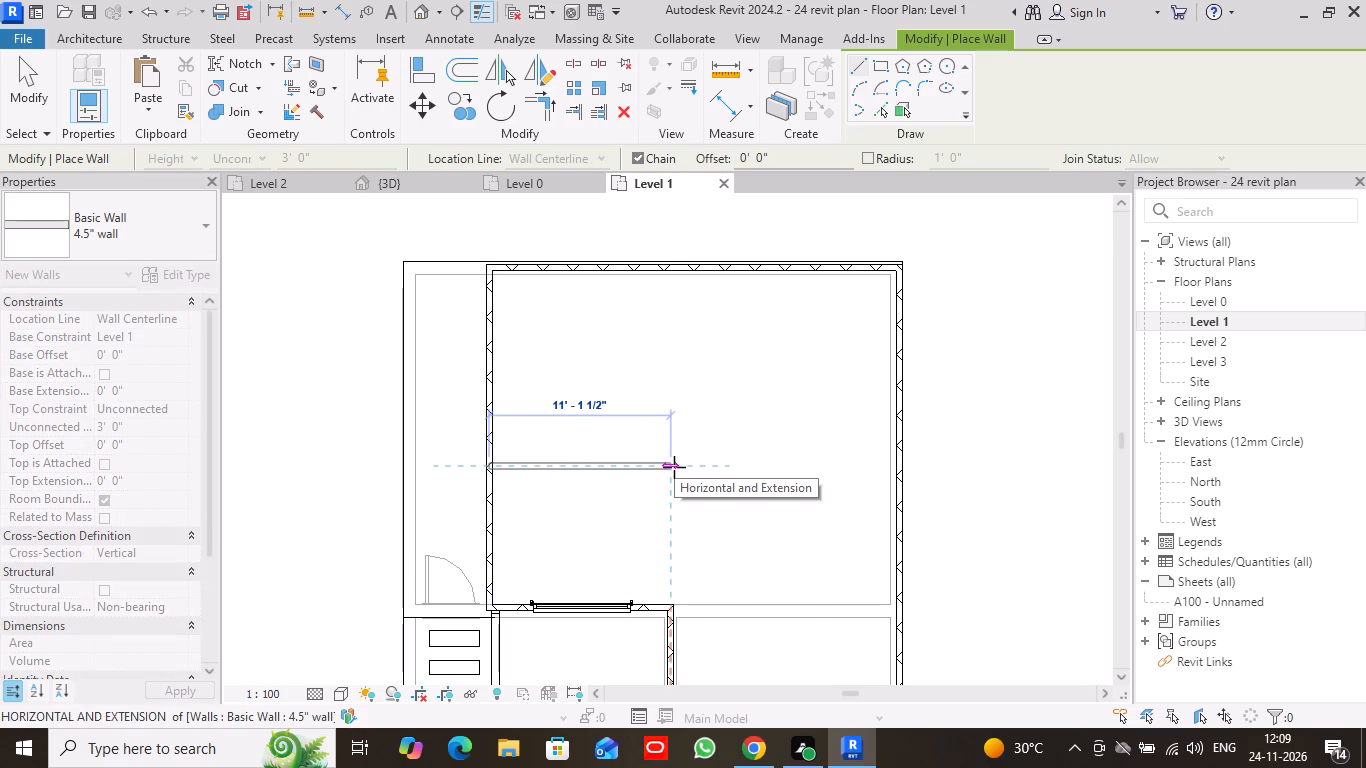
left_click(674, 467)
left_click(672, 610)
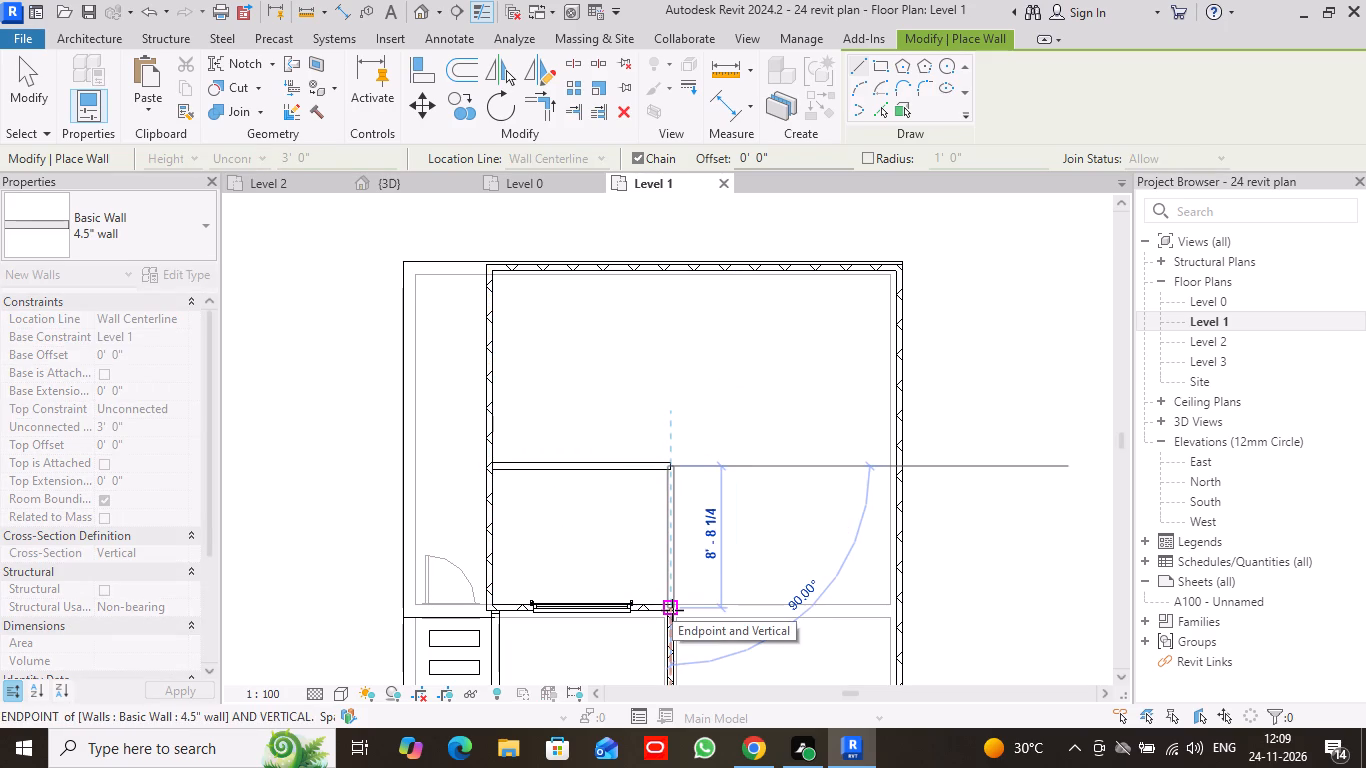
From the new walls' corner, draw 4.5" walls: one 8' 6" east, turning to the north wall, and one 12' 1 1/2" straight north.
left_click(666, 465)
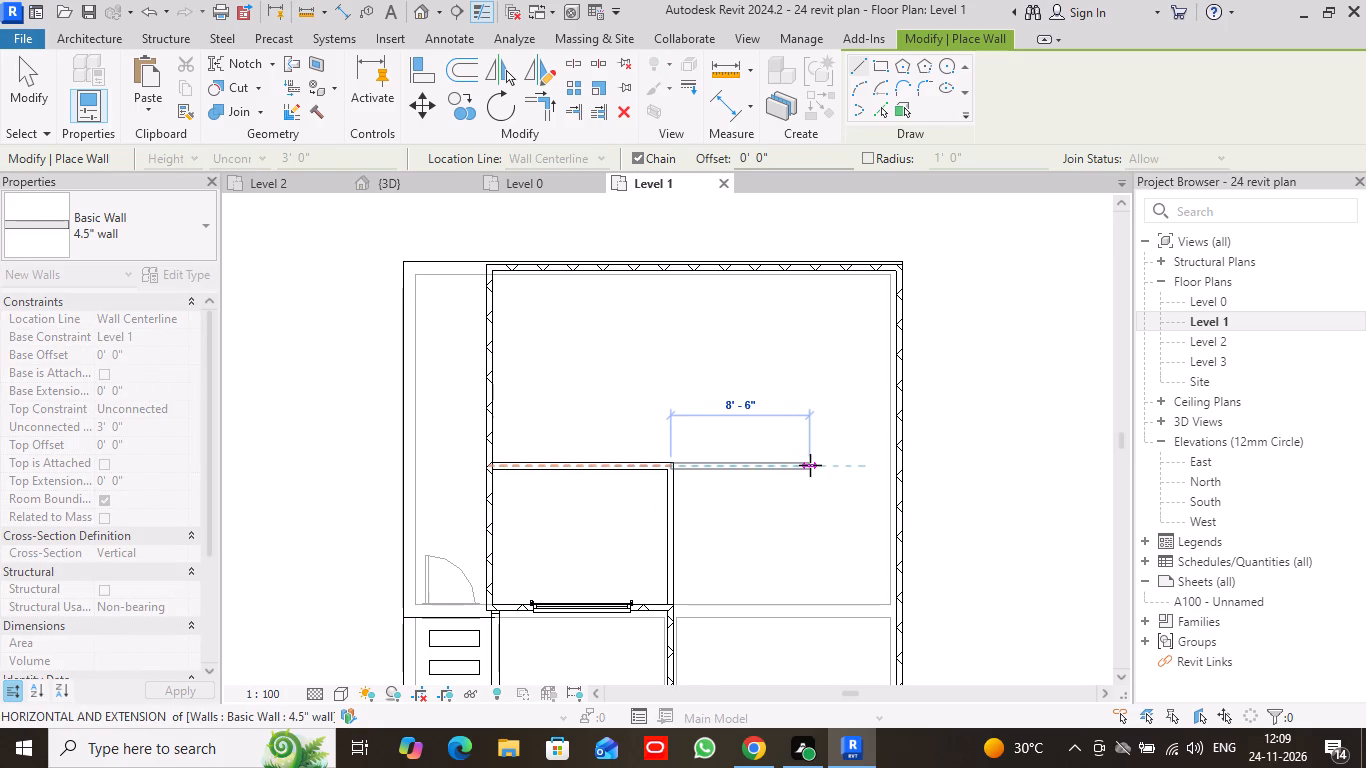
left_click(810, 465)
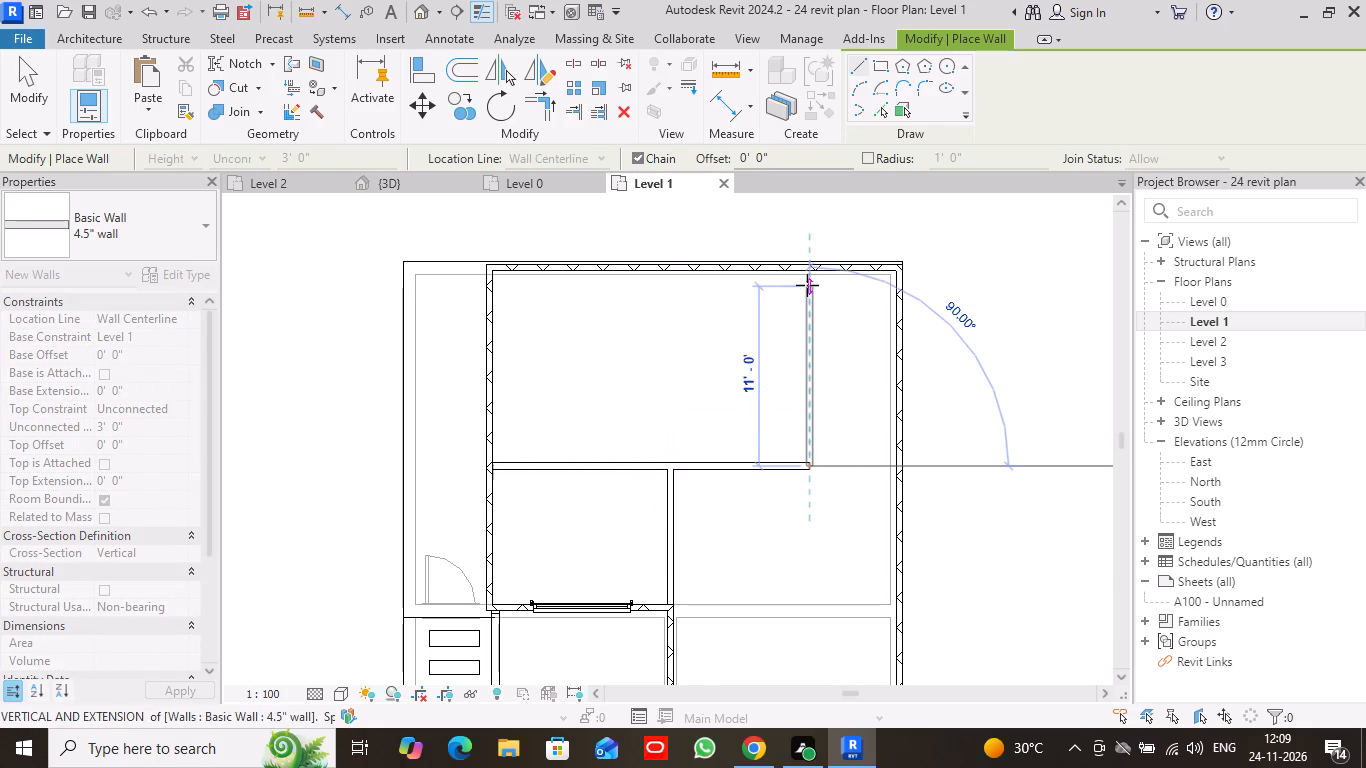
left_click(810, 275)
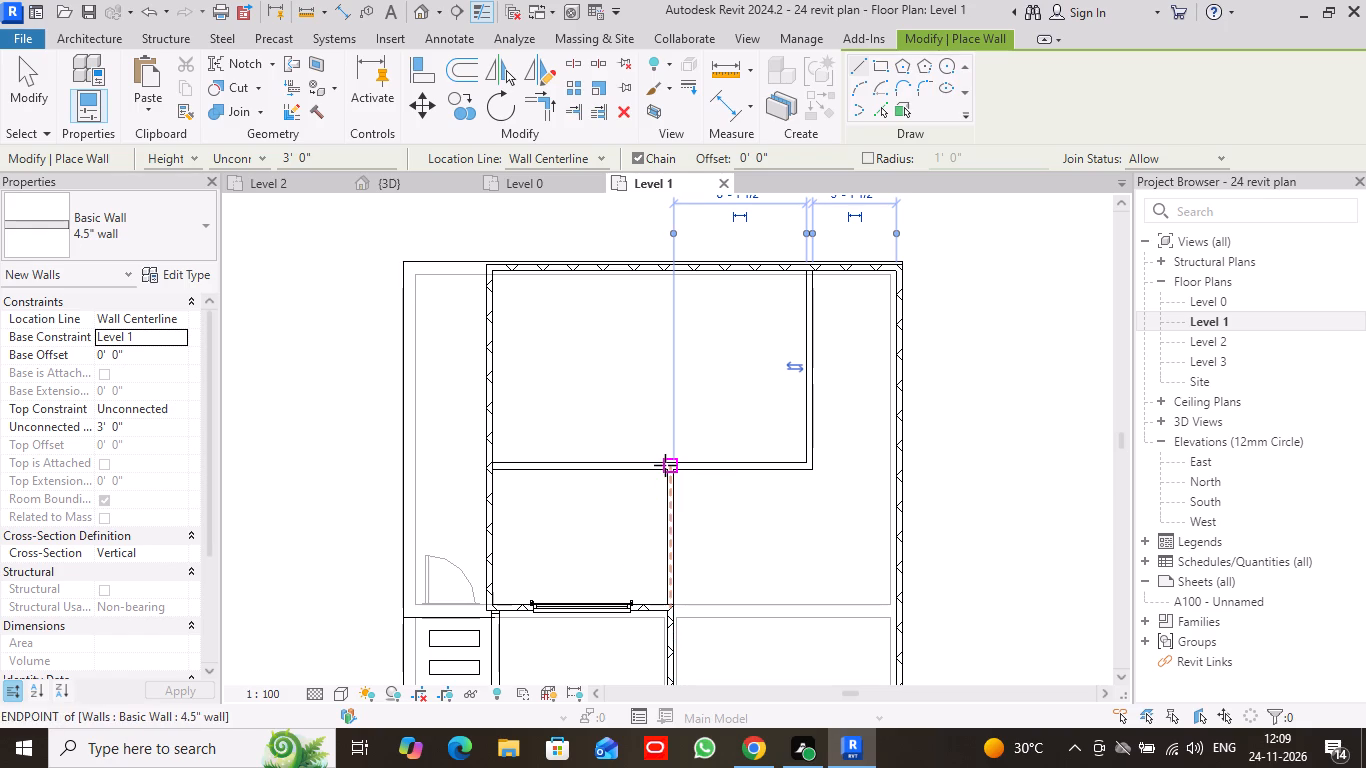
left_click(670, 465)
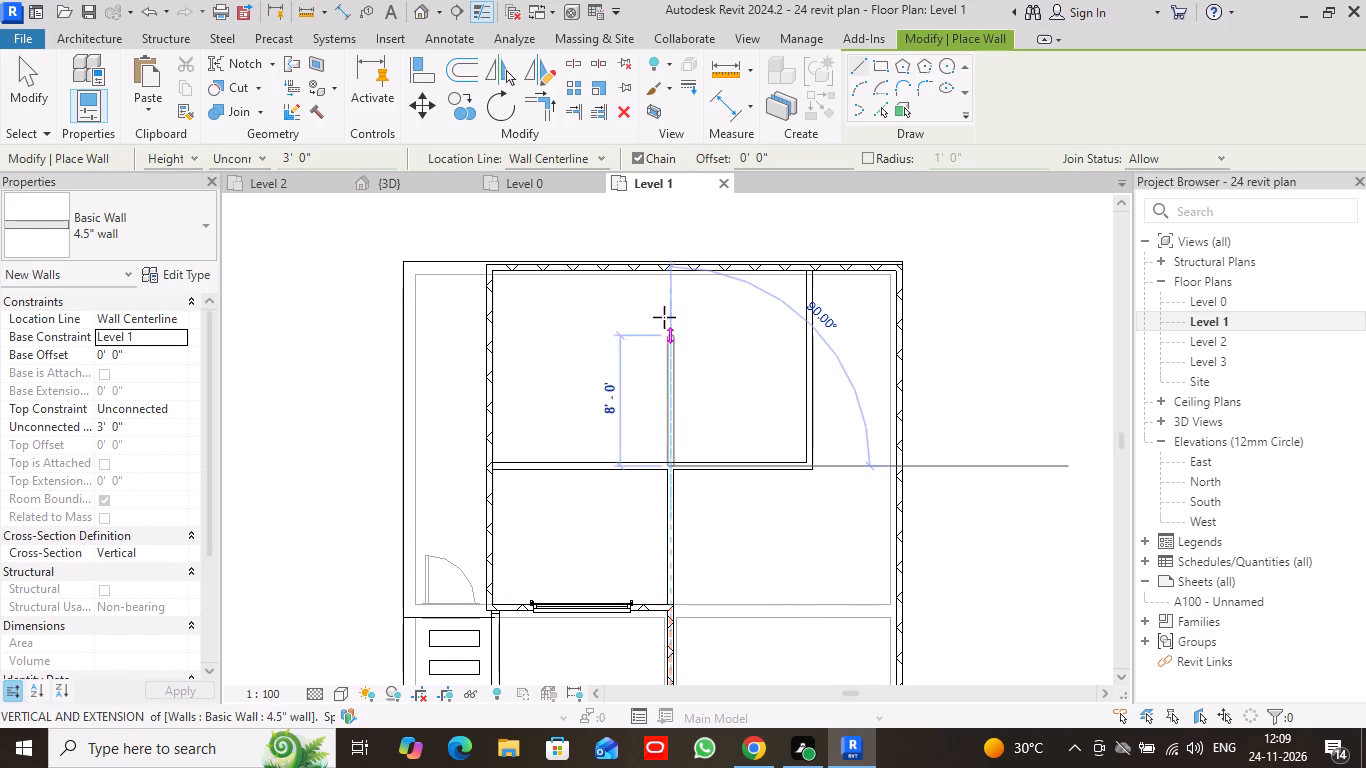
left_click(671, 267)
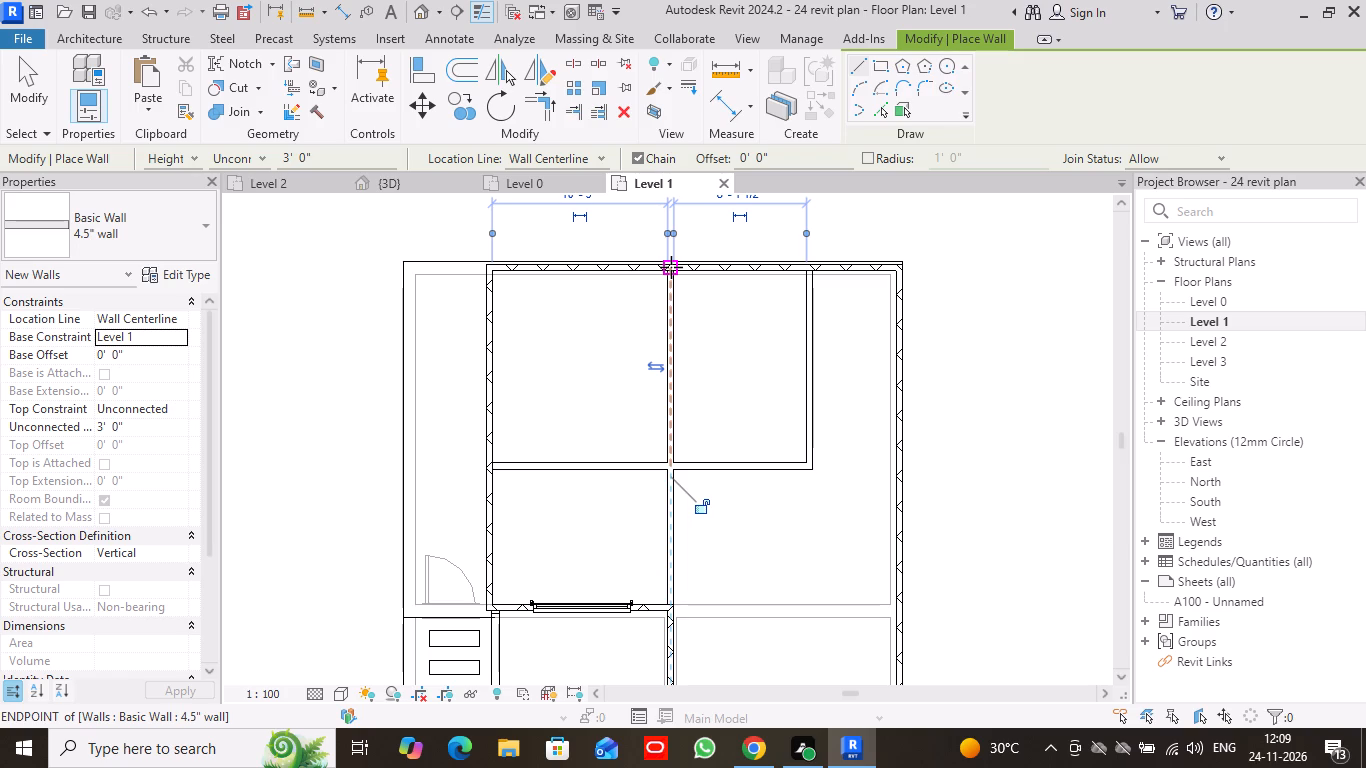
Draw a 14' 0" long 4.5" wall from the east end of the window wall to the building's east wall.
left_click(672, 609)
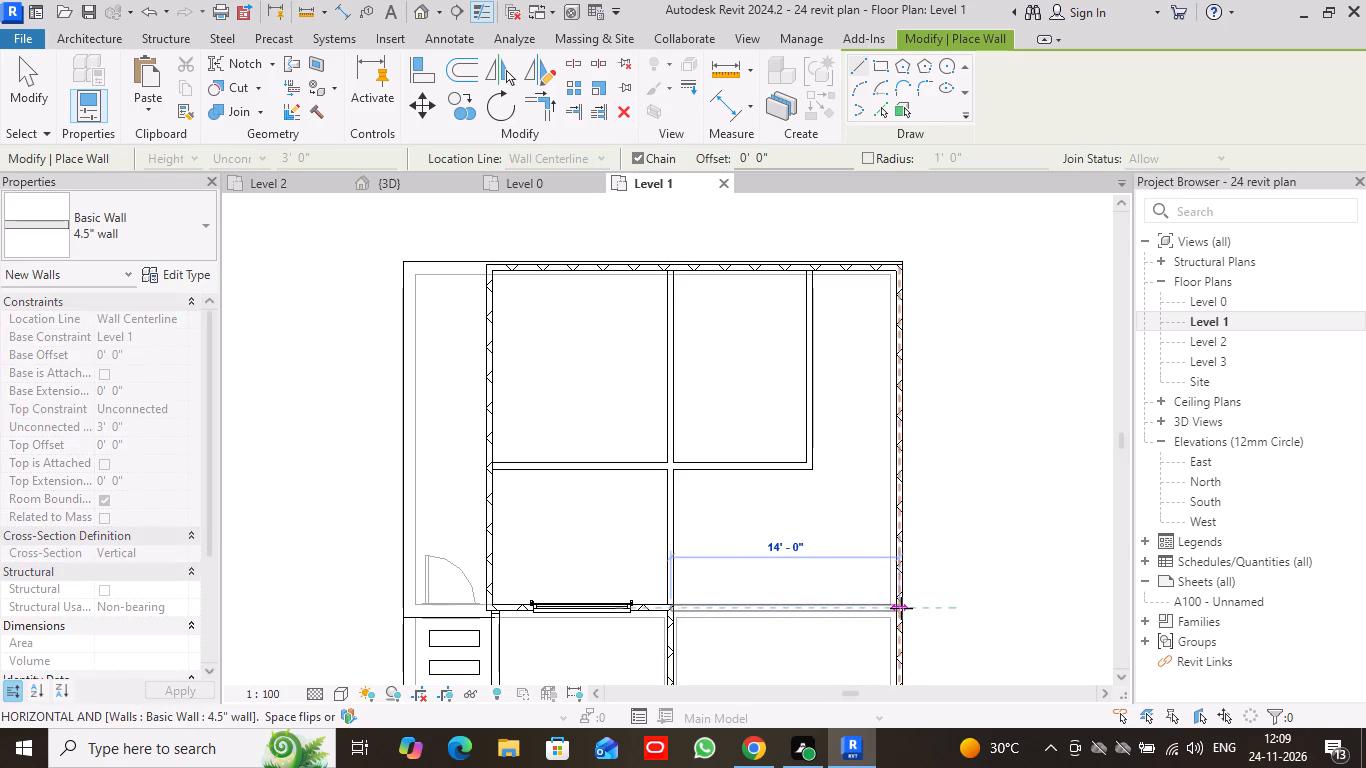
left_click(901, 608)
left_click(30, 96)
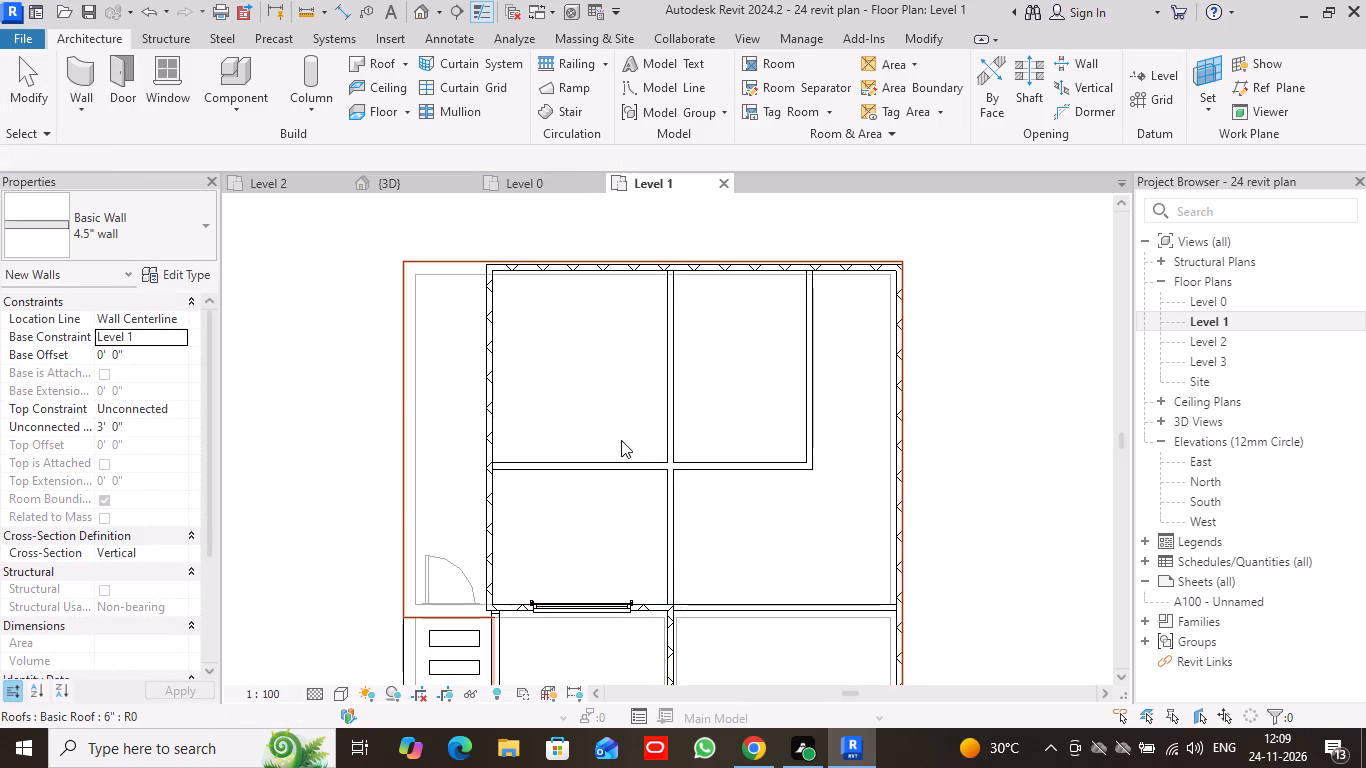
Place a Windows_Sgl_Plain 1810x1210mm window centred in the west room's partition wall, directly north of the front window.
scroll(930, 566, "down", 2)
middle_click_drag(965, 608, 893, 453)
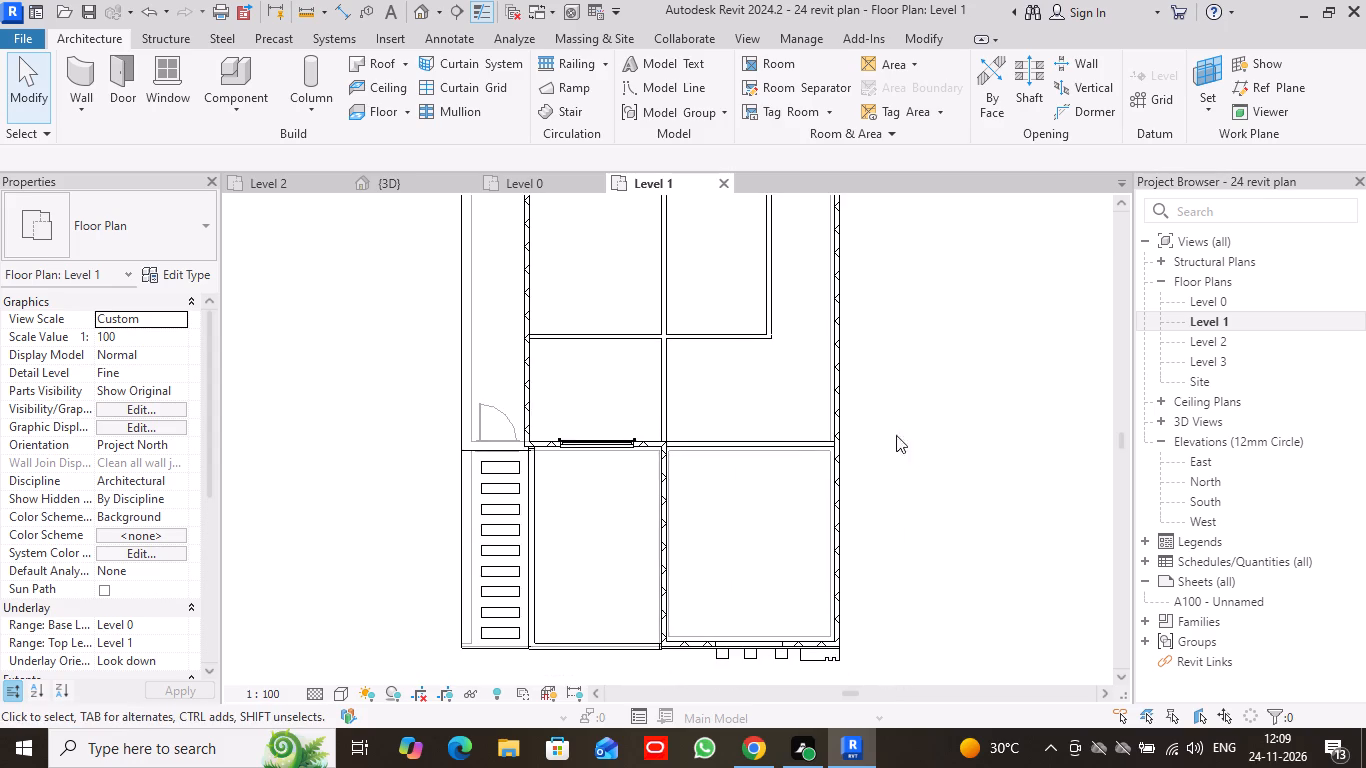
scroll(909, 375, "down", 2)
middle_click_drag(909, 374, 866, 426)
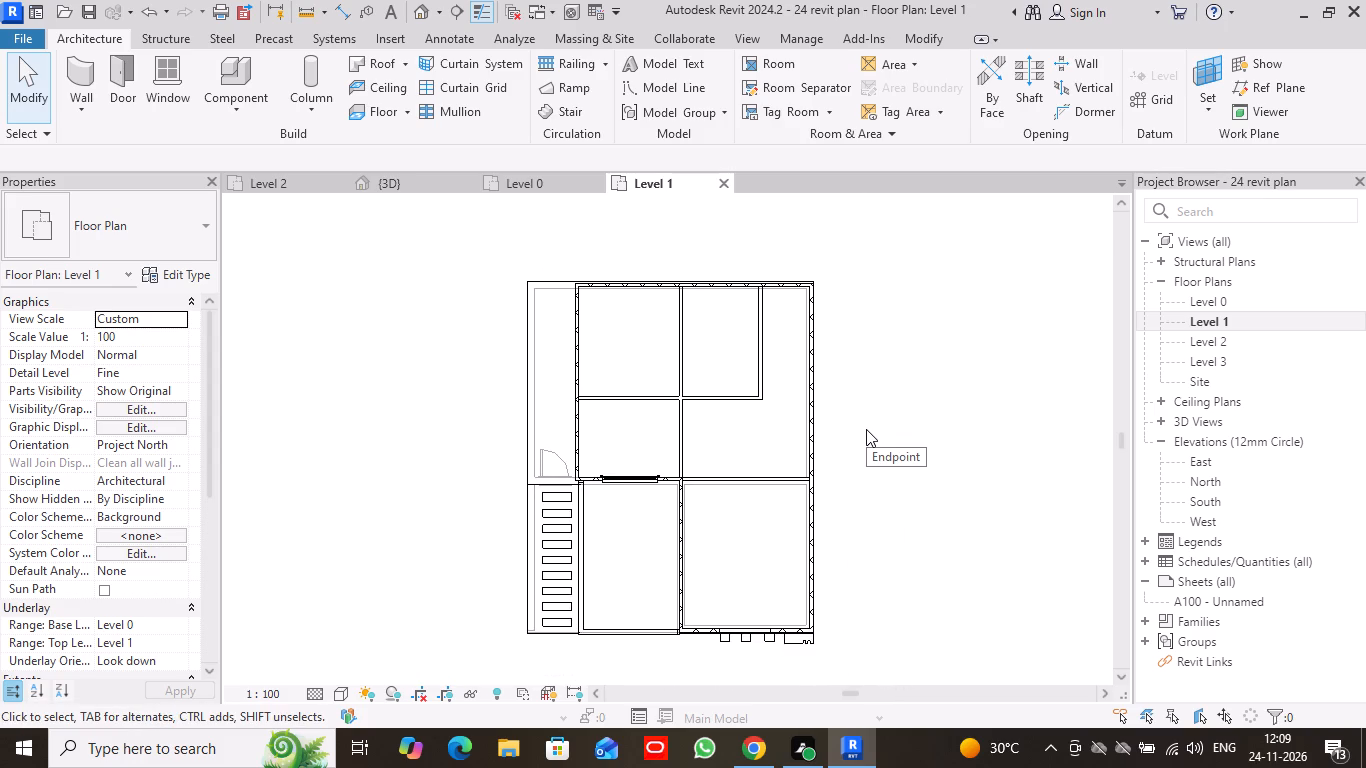
scroll(863, 429, "up", 5)
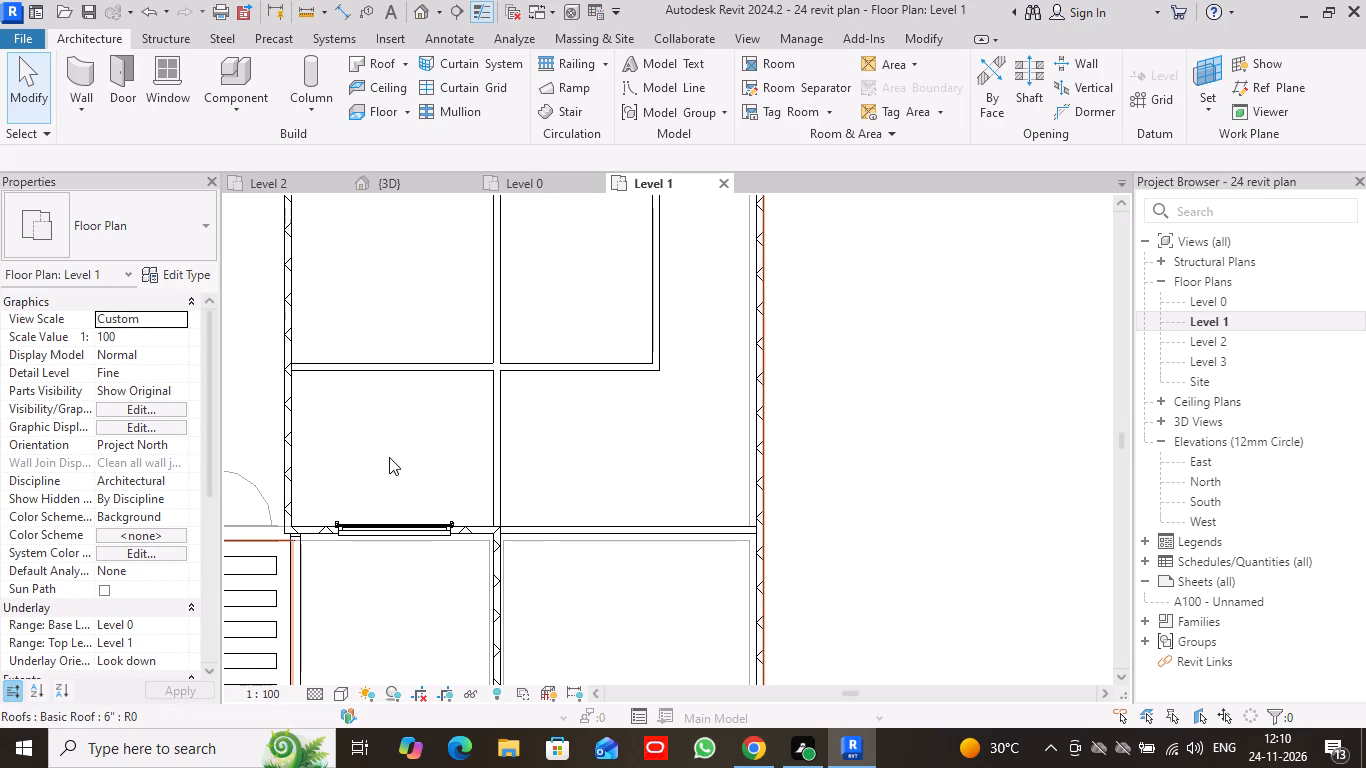
middle_click_drag(389, 457, 452, 461)
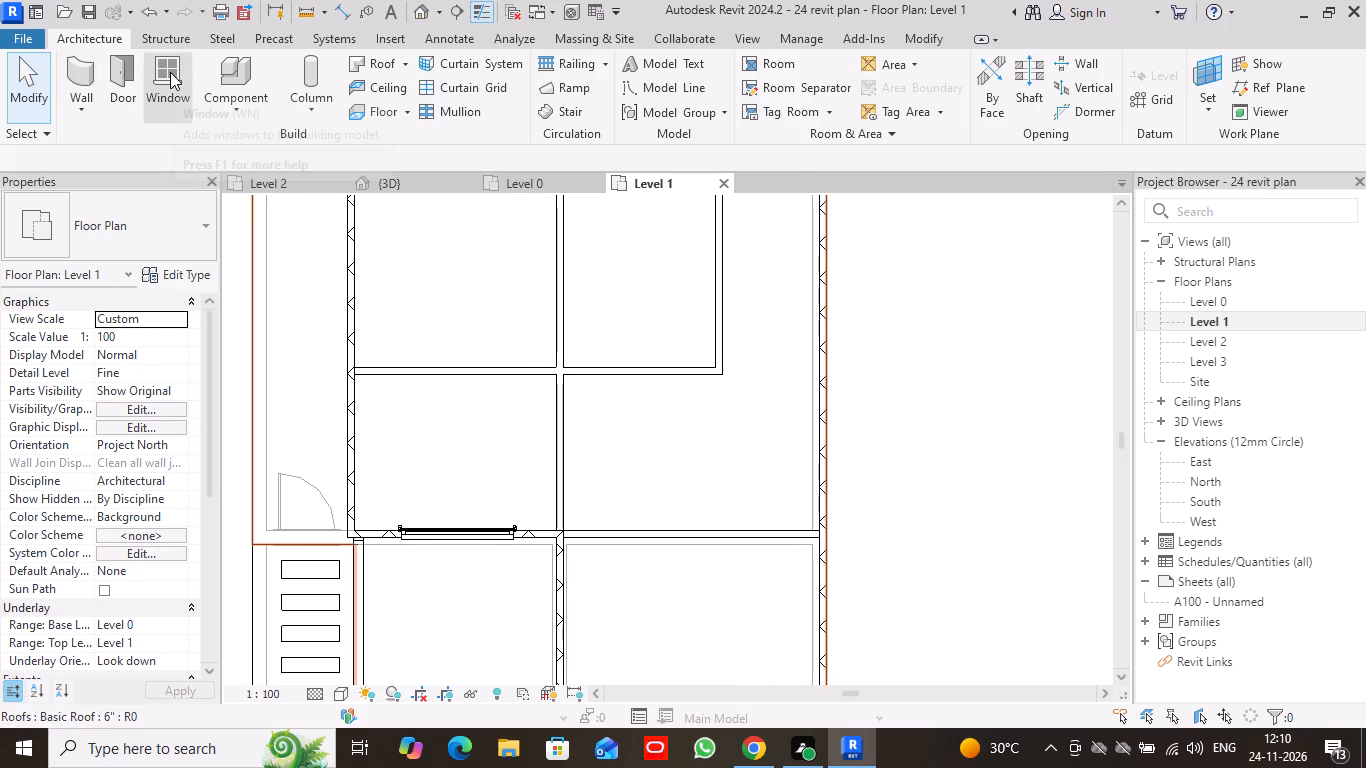
left_click(170, 72)
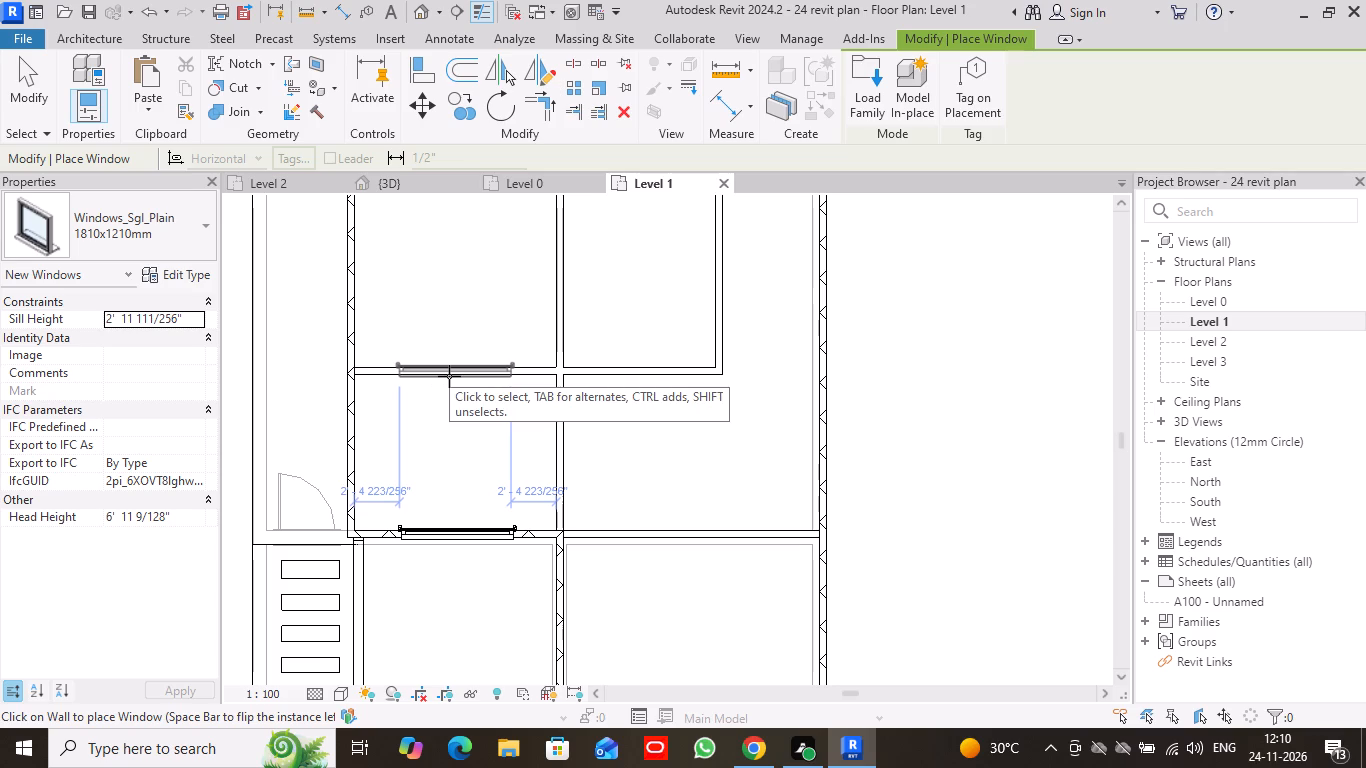
left_click(449, 376)
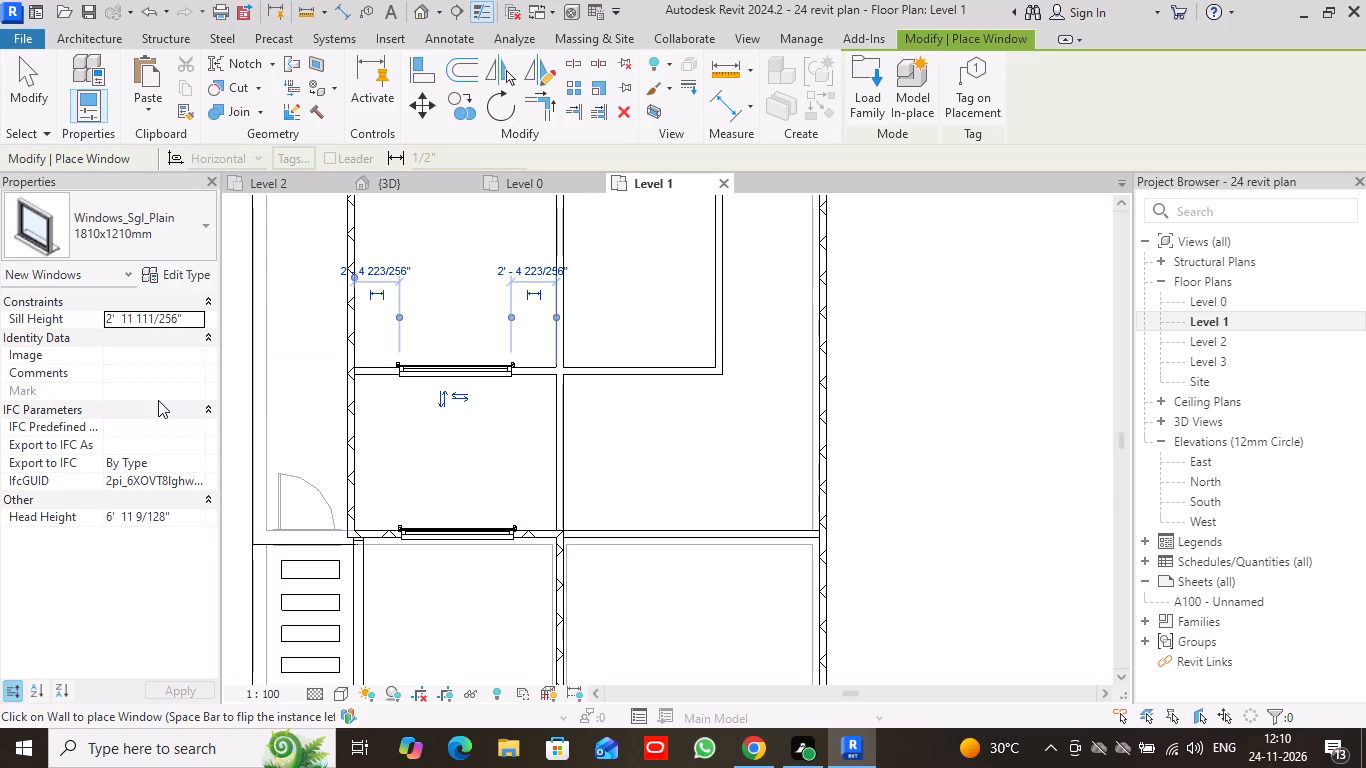
Set the sill height for new windows to 2' 6" and finish window placement.
left_click(184, 319)
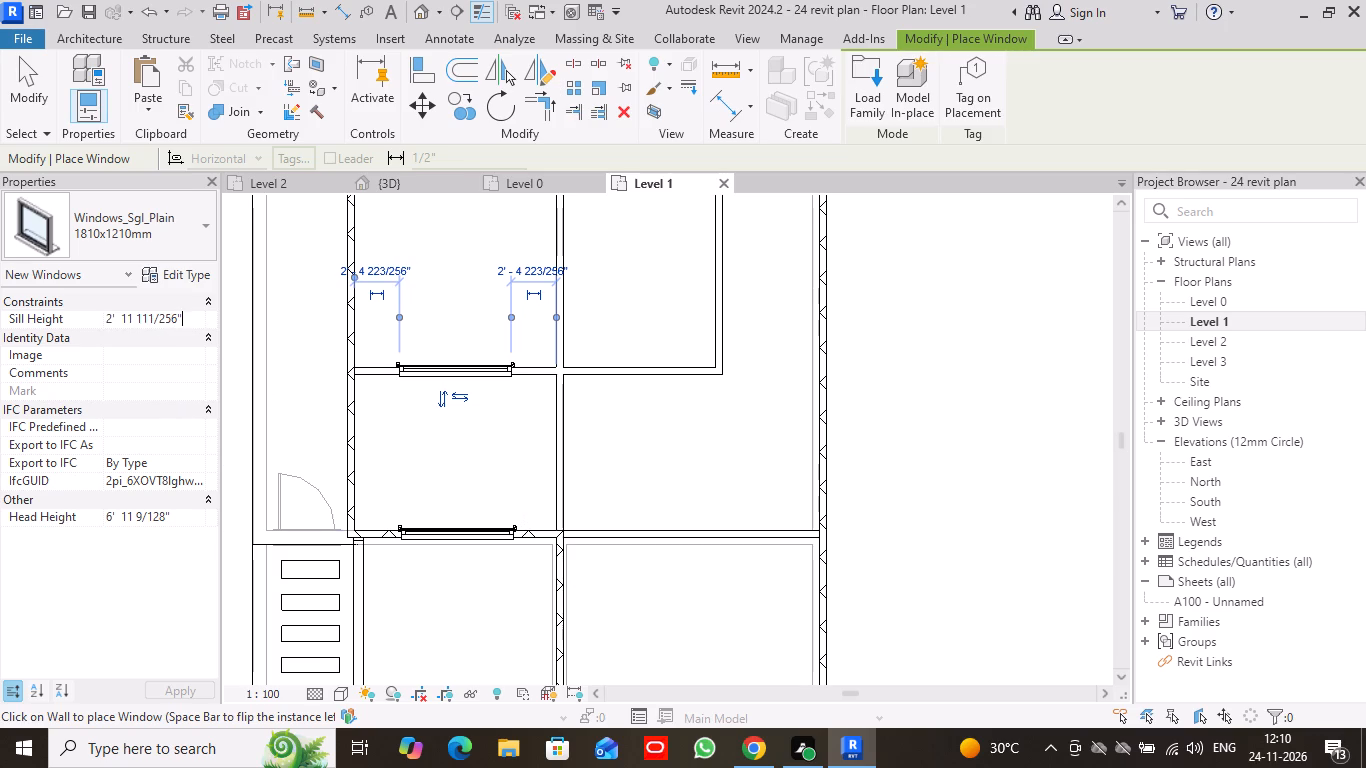
left_click_drag(184, 319, 84, 318)
key("2")
type("'6")
key("shift+quotedbl")
key("Return")
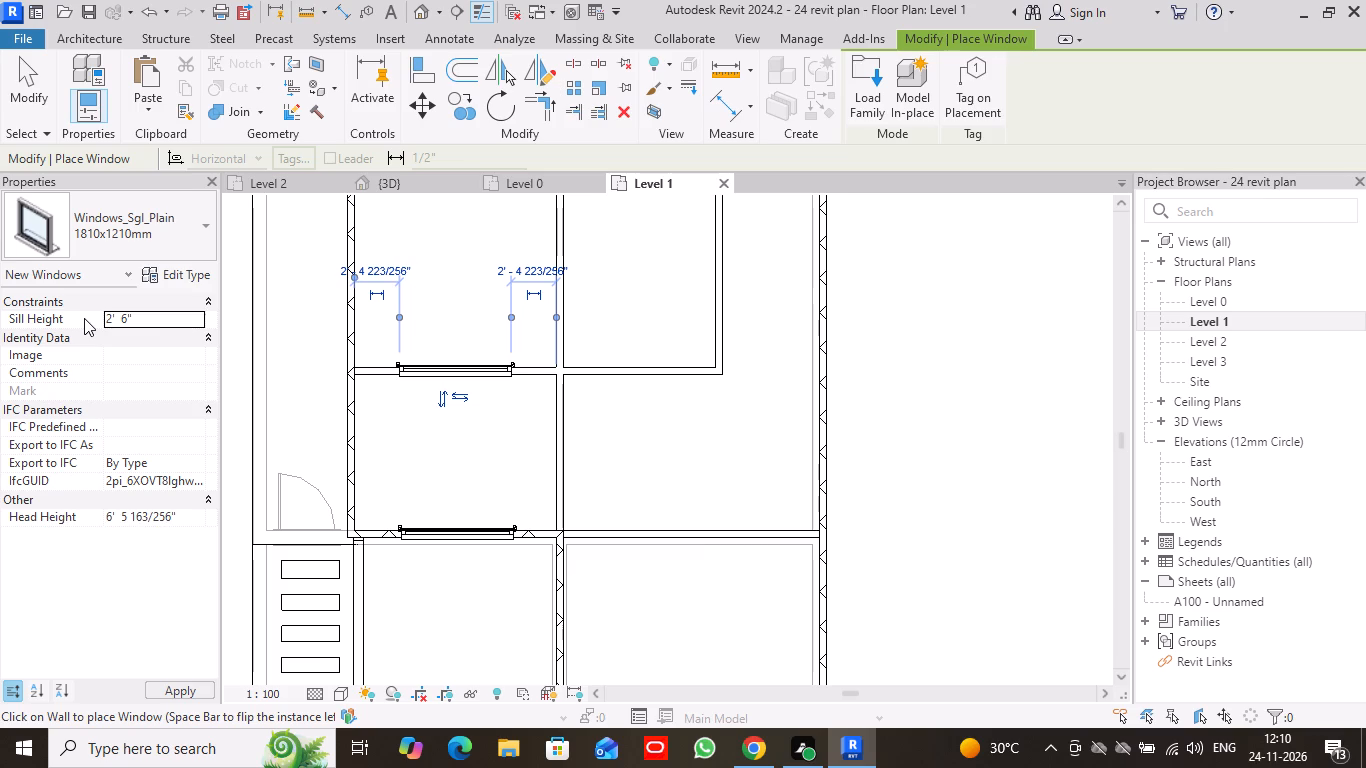
left_click(195, 688)
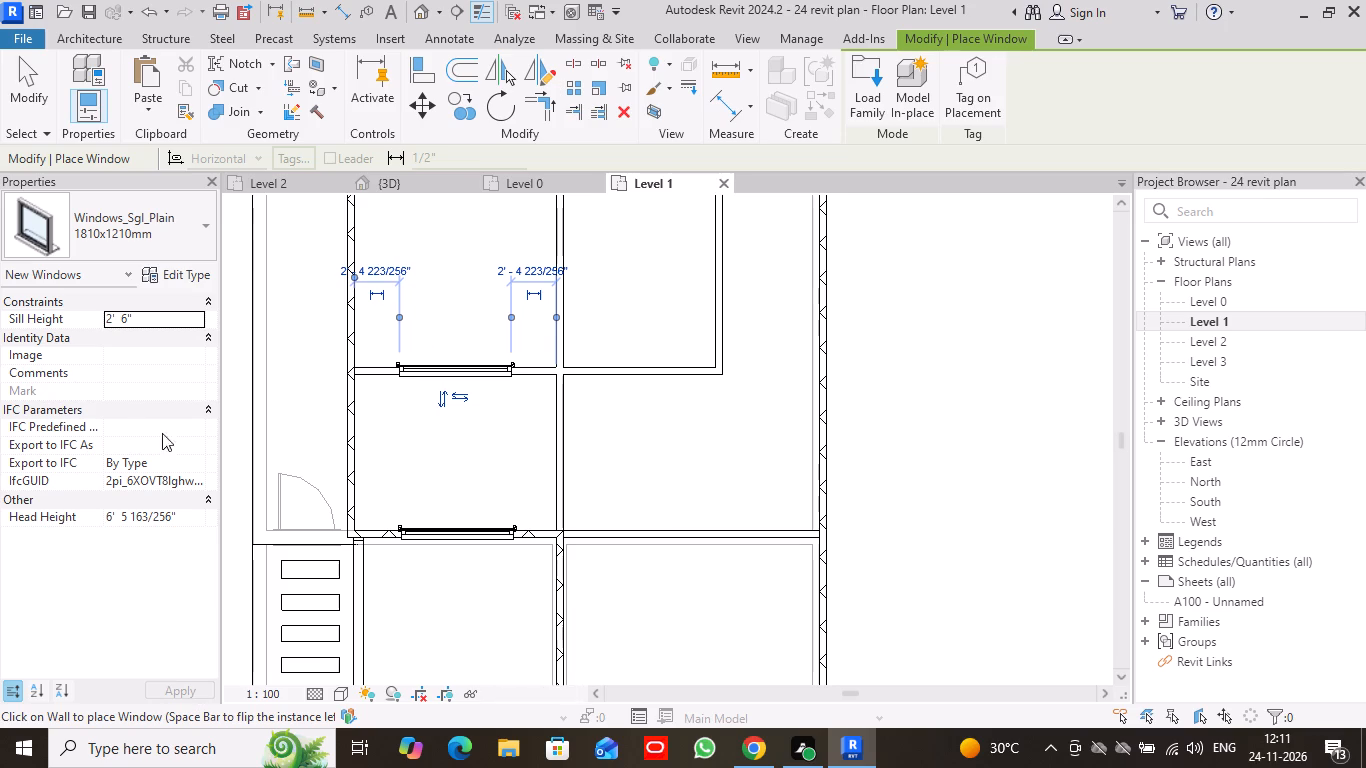
left_click(28, 78)
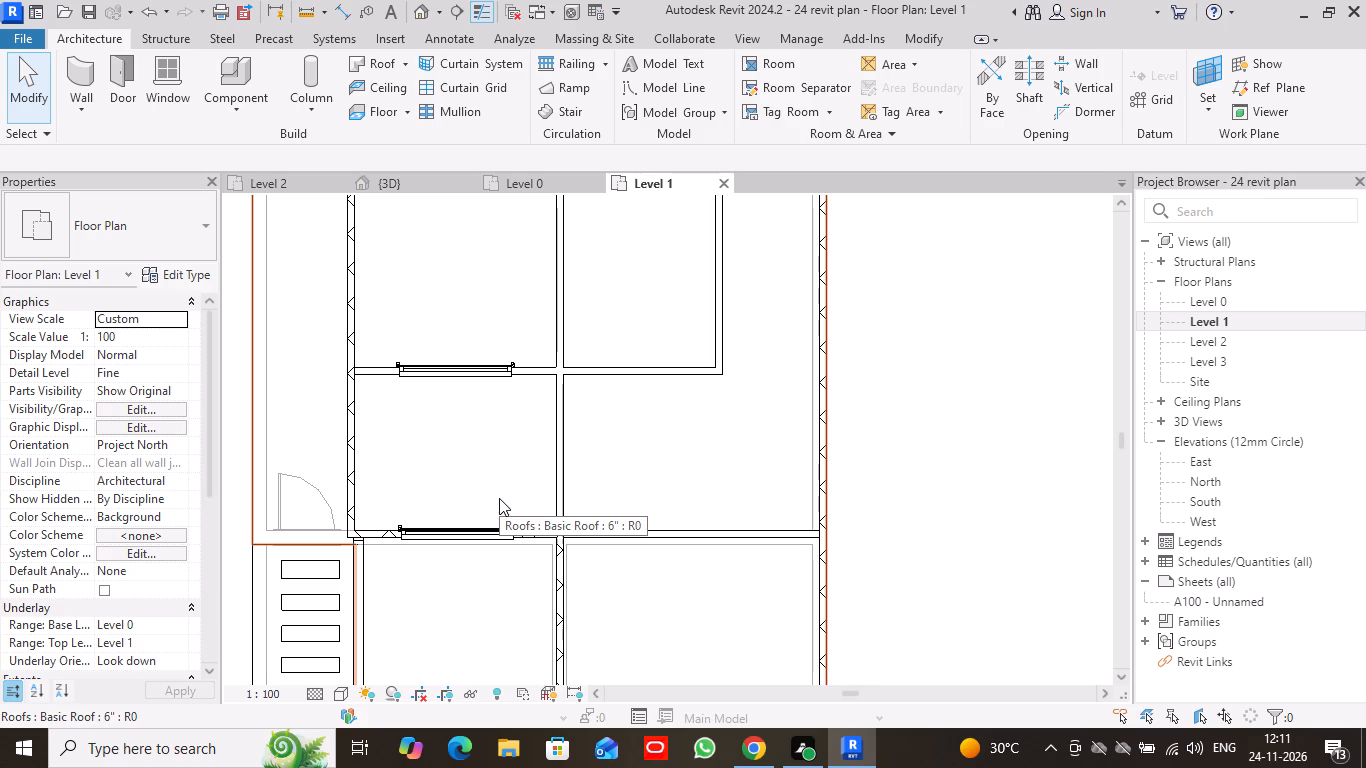
Examine the front facade, balcony and upper-floor window from several angles in the 3D view.
left_click(444, 179)
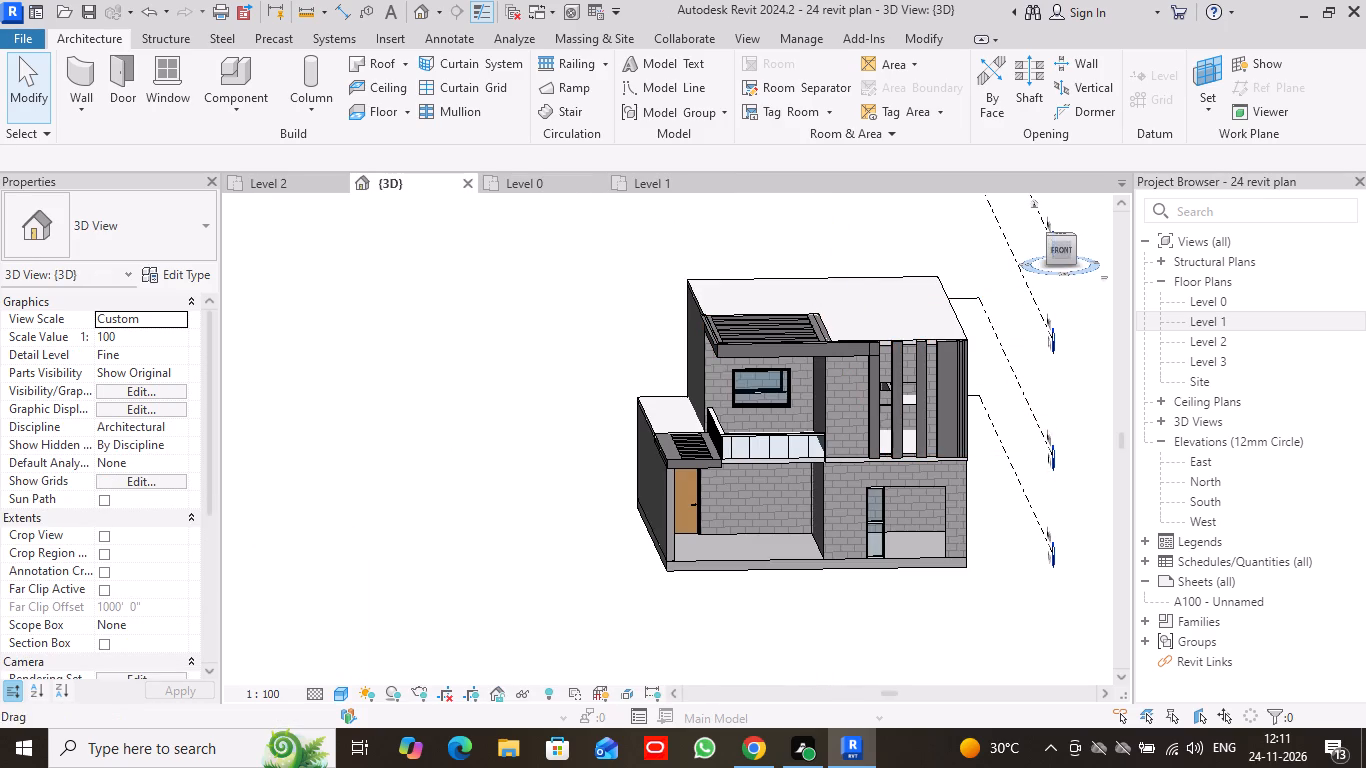
left_click_drag(1073, 236, 1034, 248)
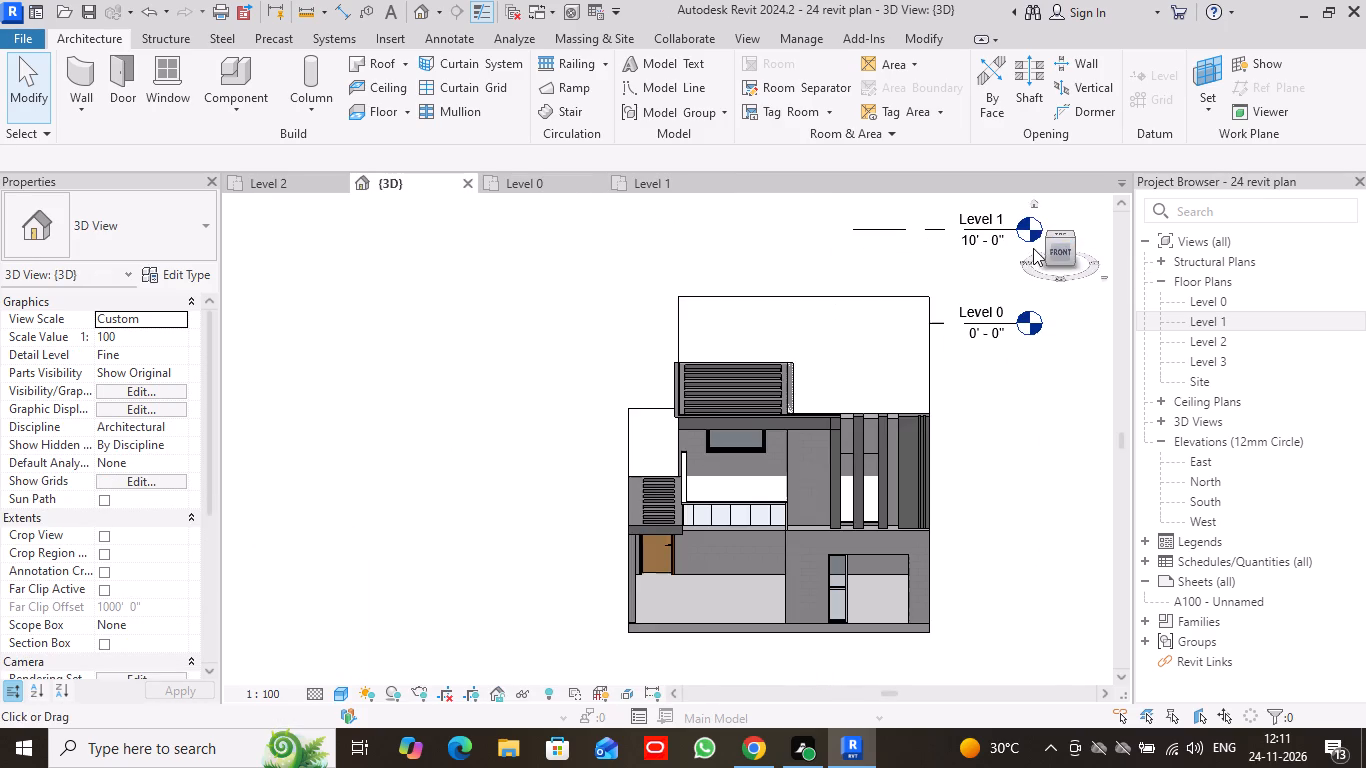
scroll(766, 499, "up", 3)
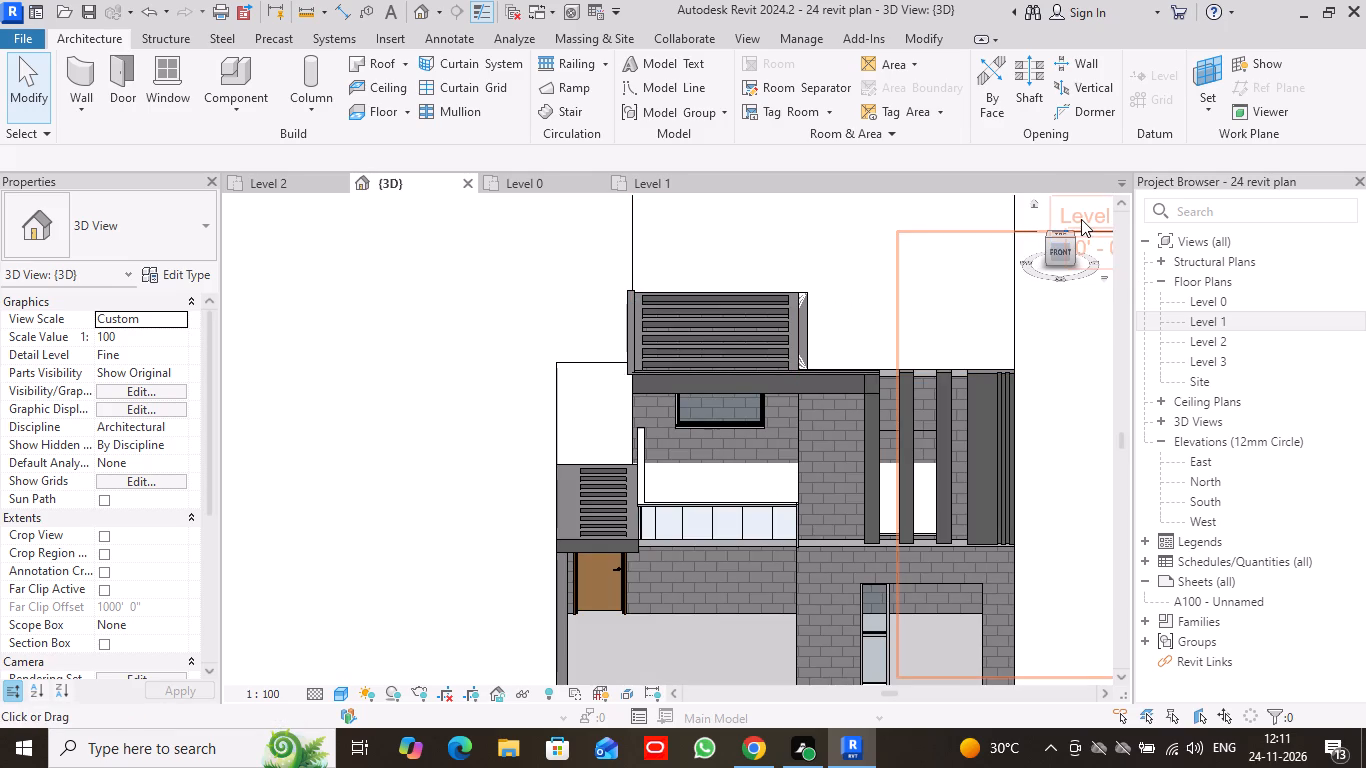
left_click_drag(1048, 239, 1031, 219)
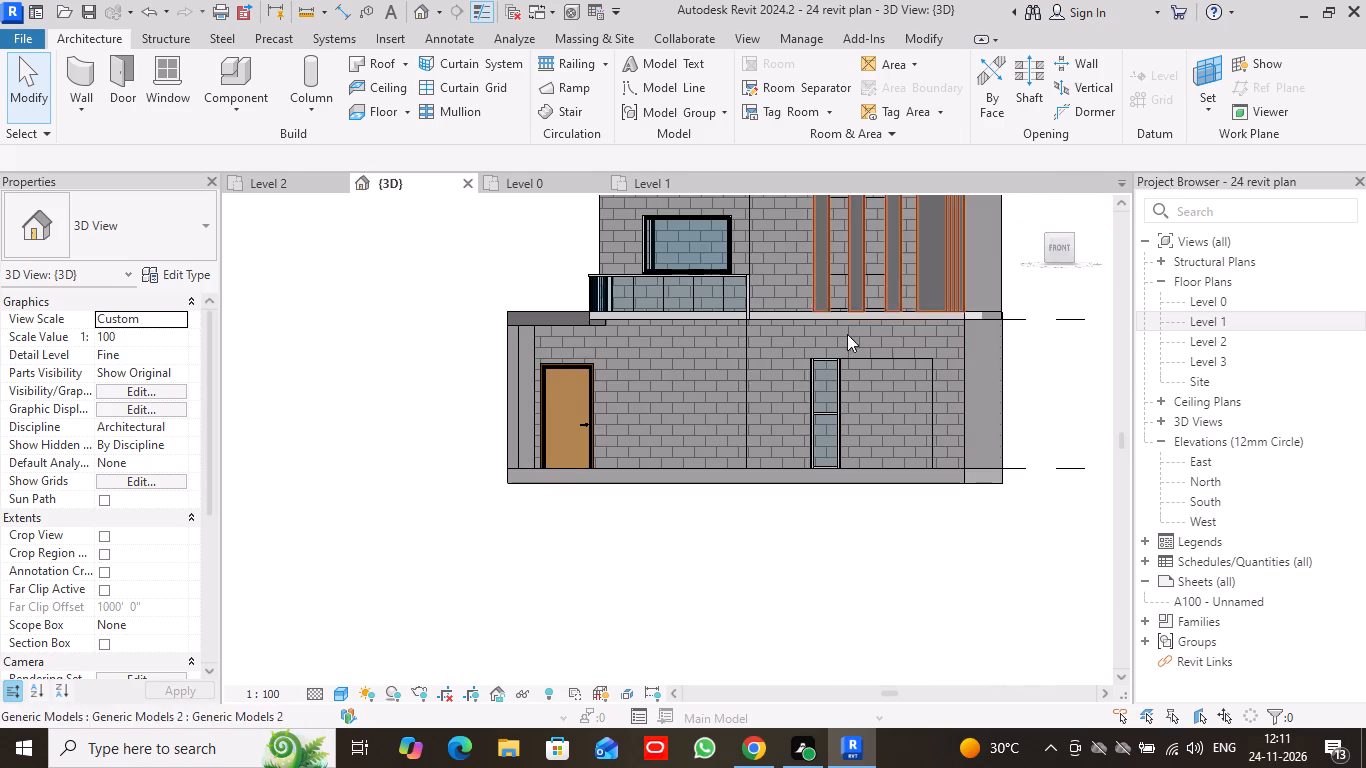
middle_click_drag(476, 275, 556, 315)
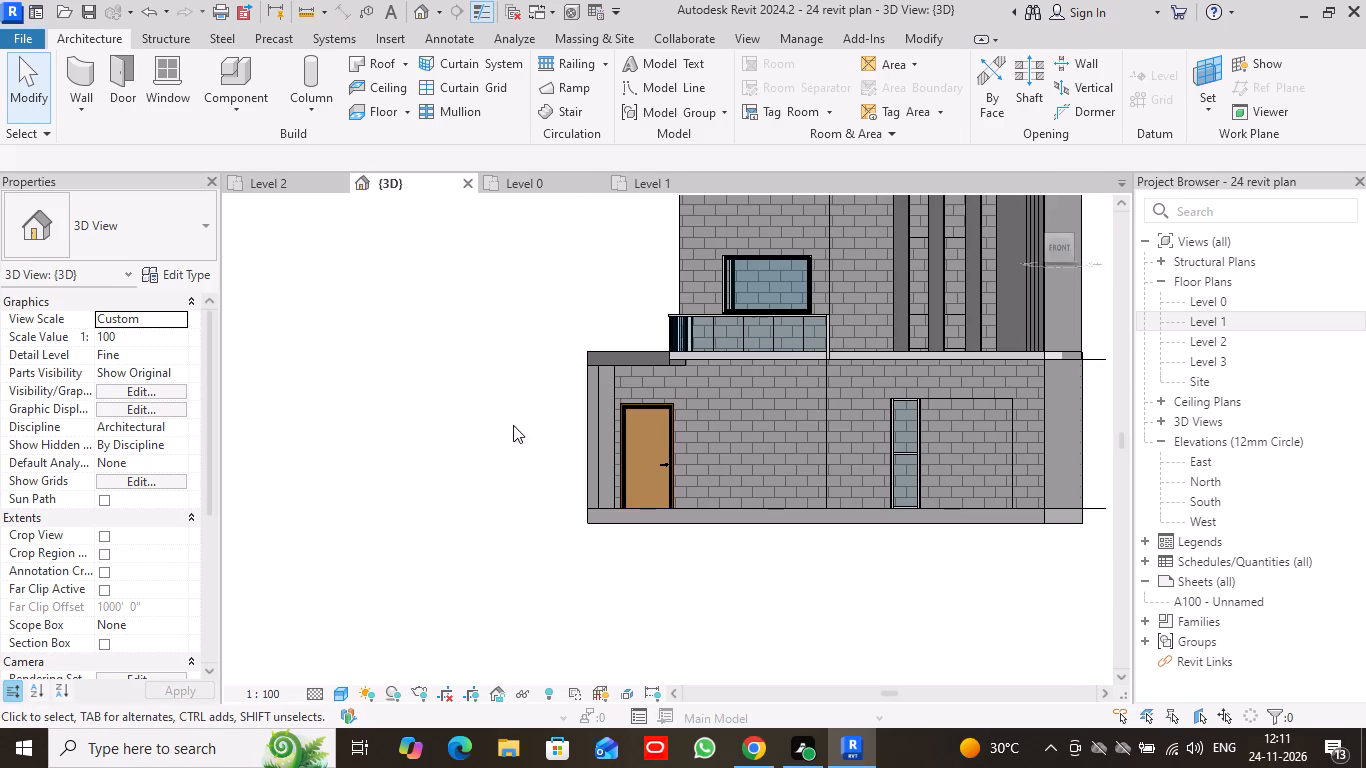
middle_click_drag(636, 273, 401, 280)
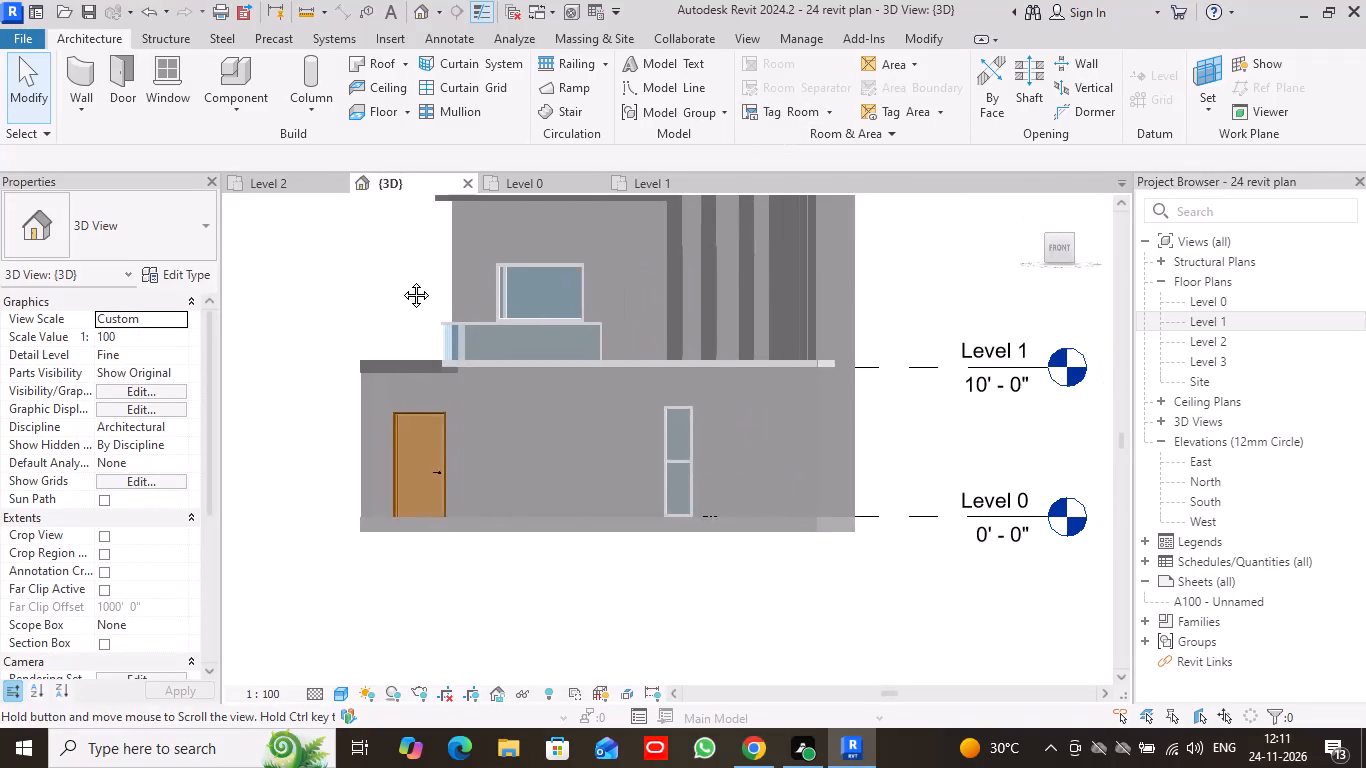
middle_click_drag(401, 280, 399, 280)
left_click_drag(1044, 235, 1101, 259)
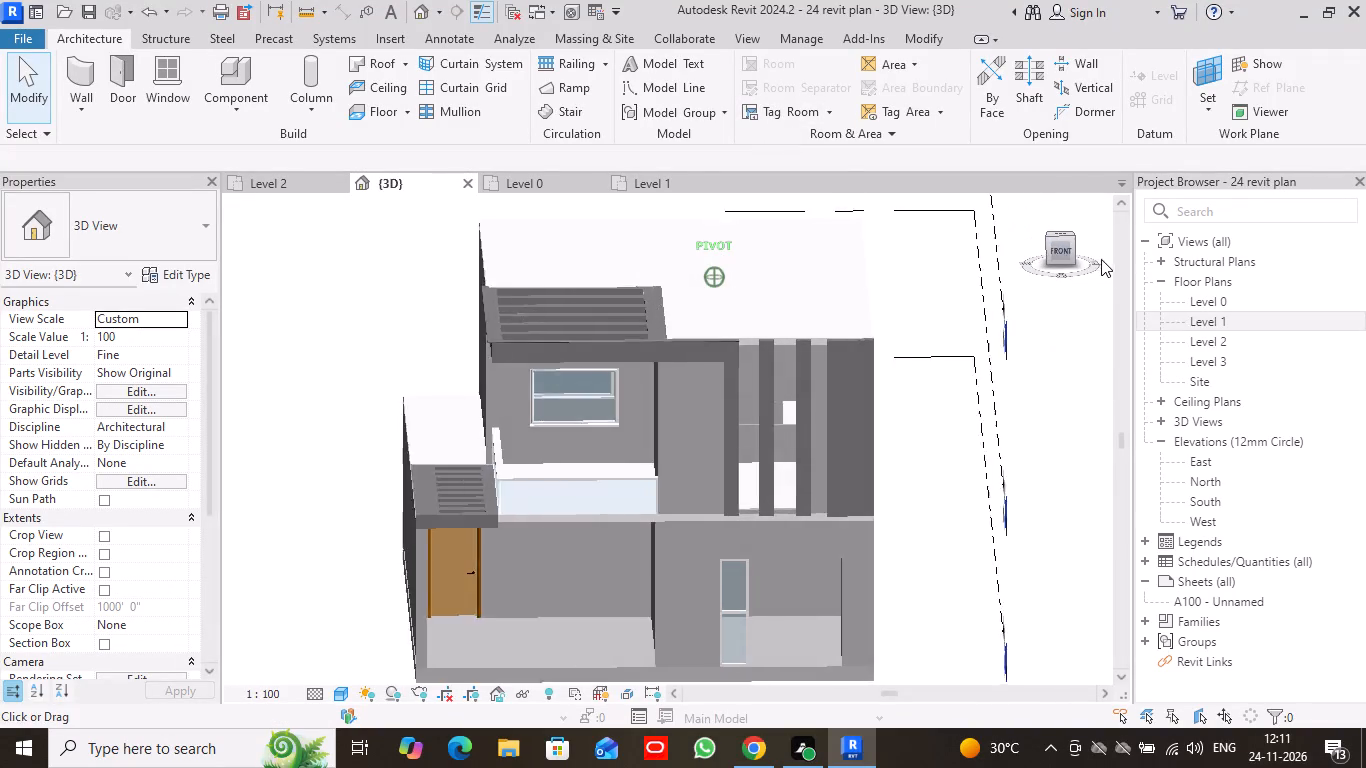
left_click_drag(1101, 259, 253, 262)
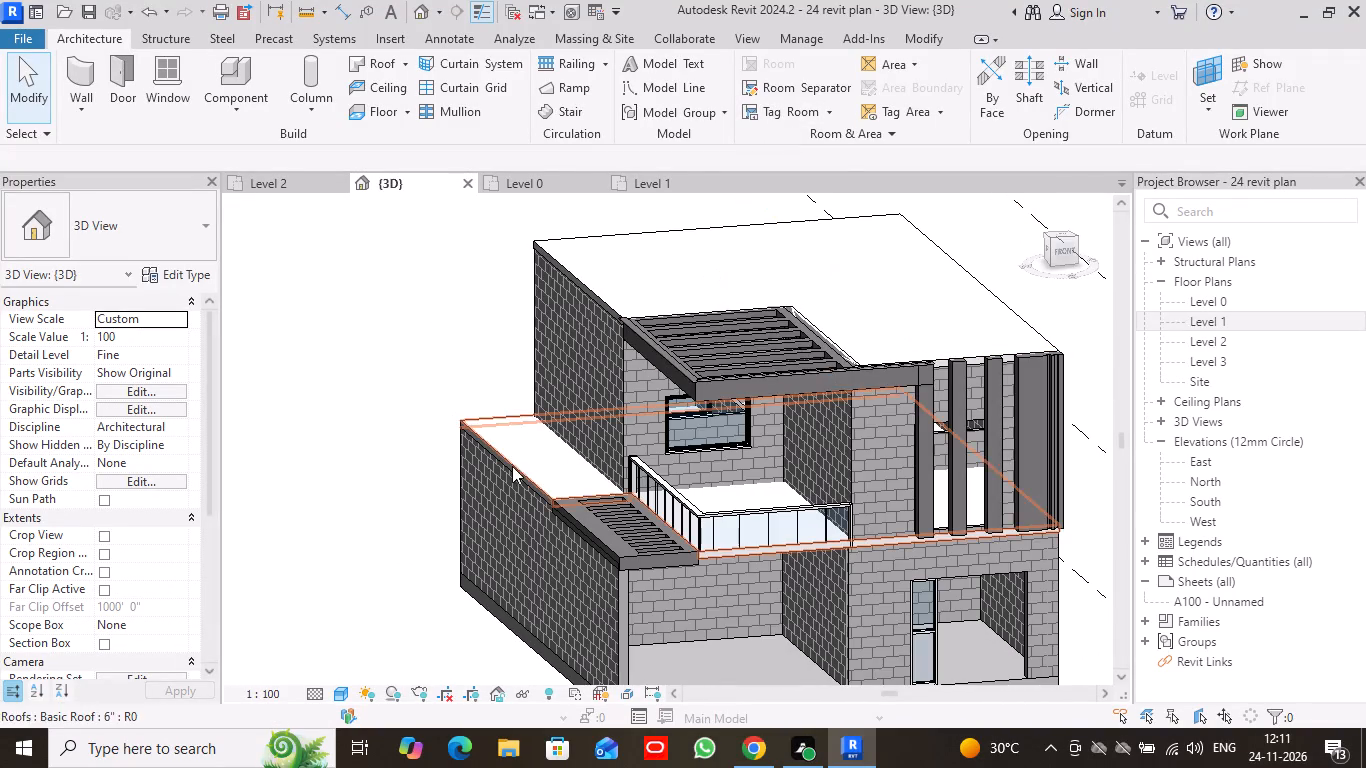
scroll(393, 447, "down", 2)
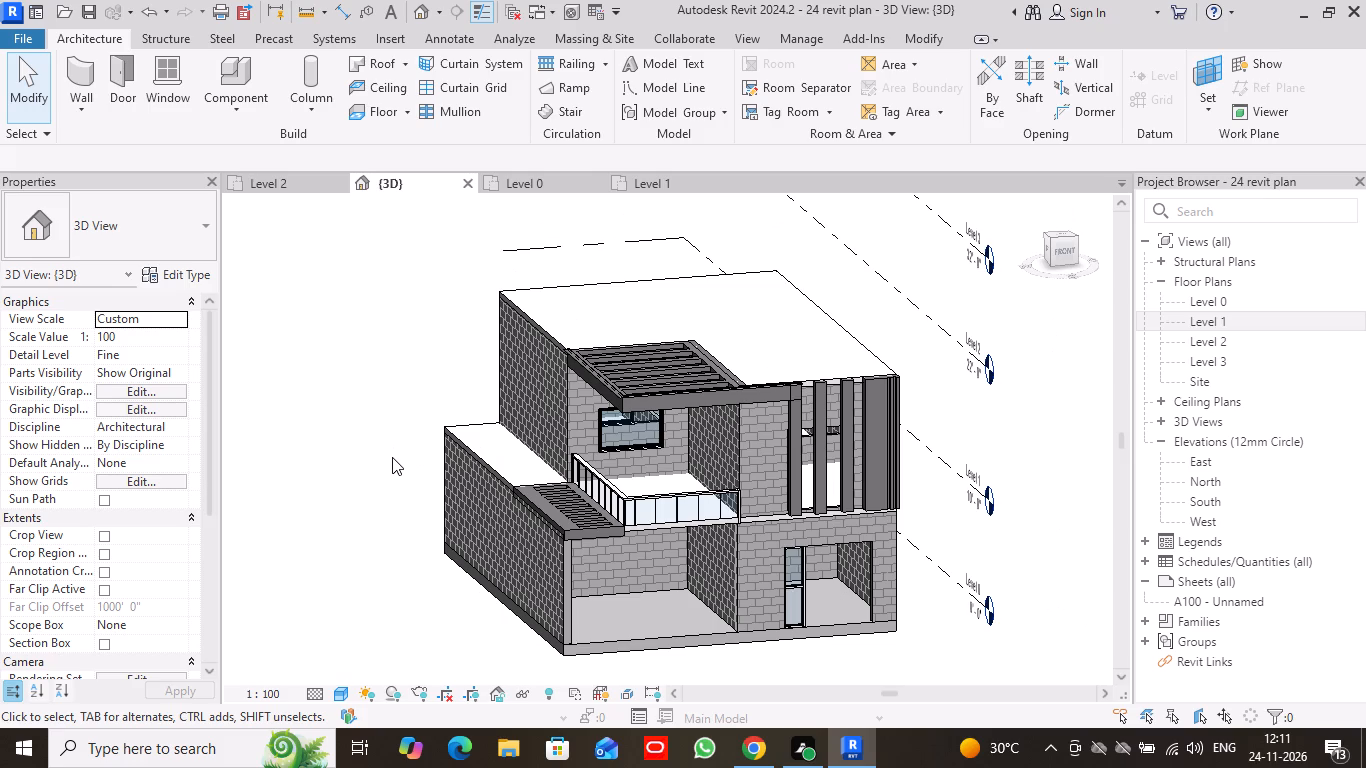
middle_click_drag(1030, 572, 988, 540)
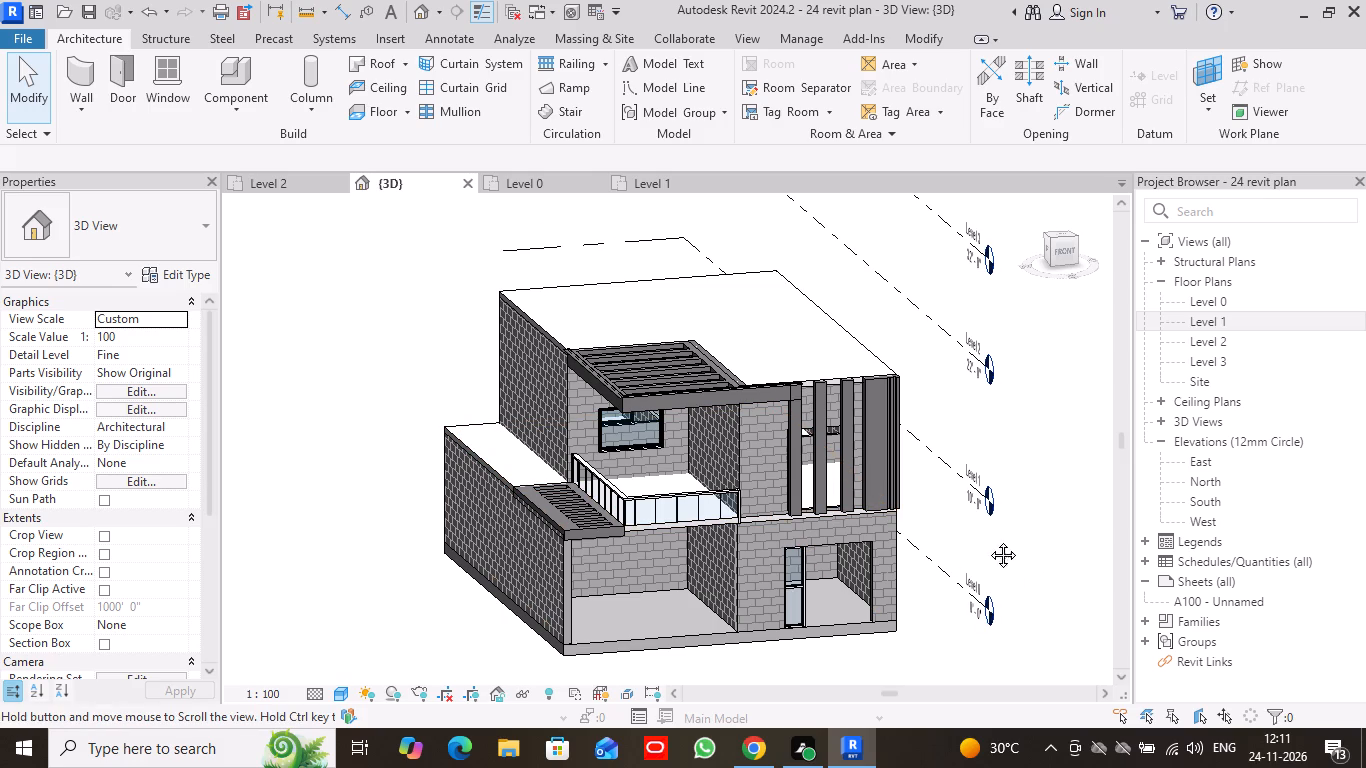
middle_click_drag(988, 540, 949, 514)
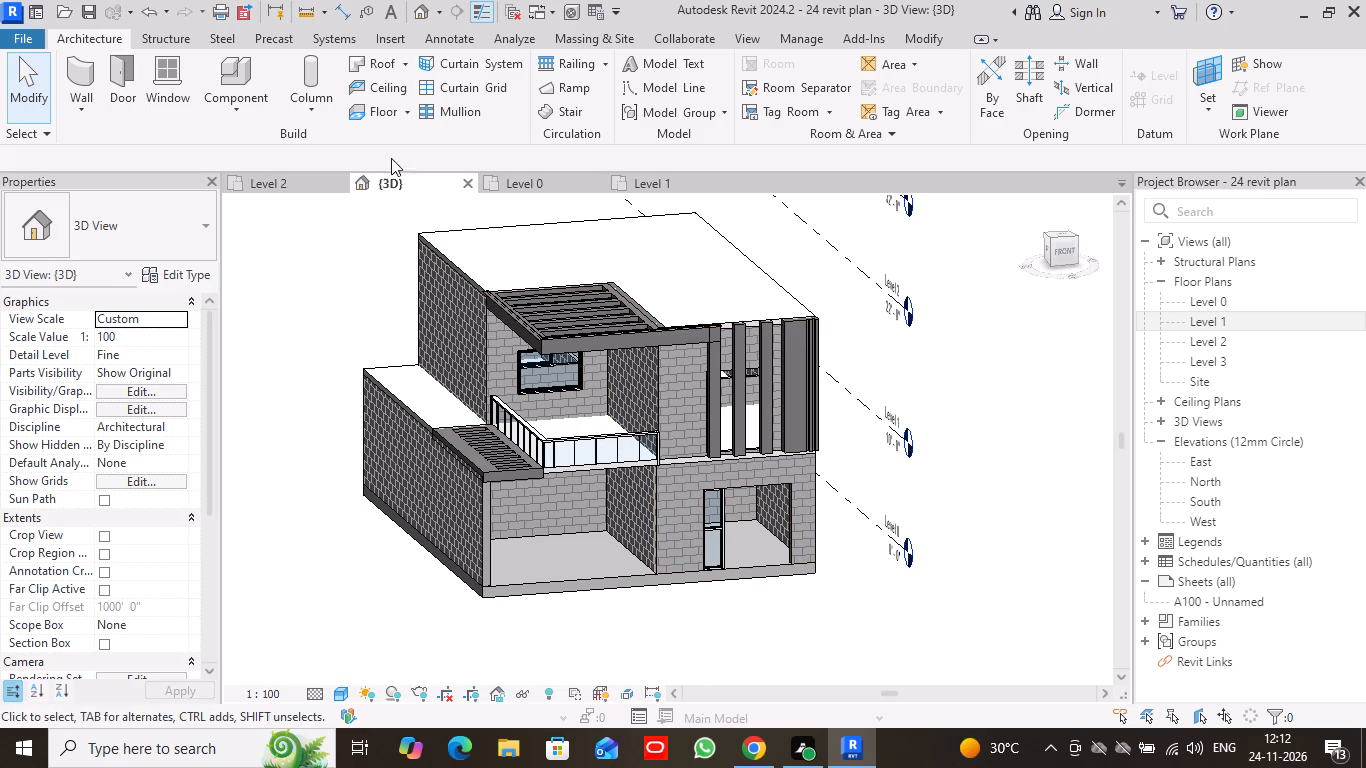
In the Level 1 floor plan, load the Chair-Corbu family from the US library's Furniture > Seating folder as a component.
left_click(672, 184)
scroll(518, 496, "down", 1)
middle_click_drag(521, 495, 606, 491)
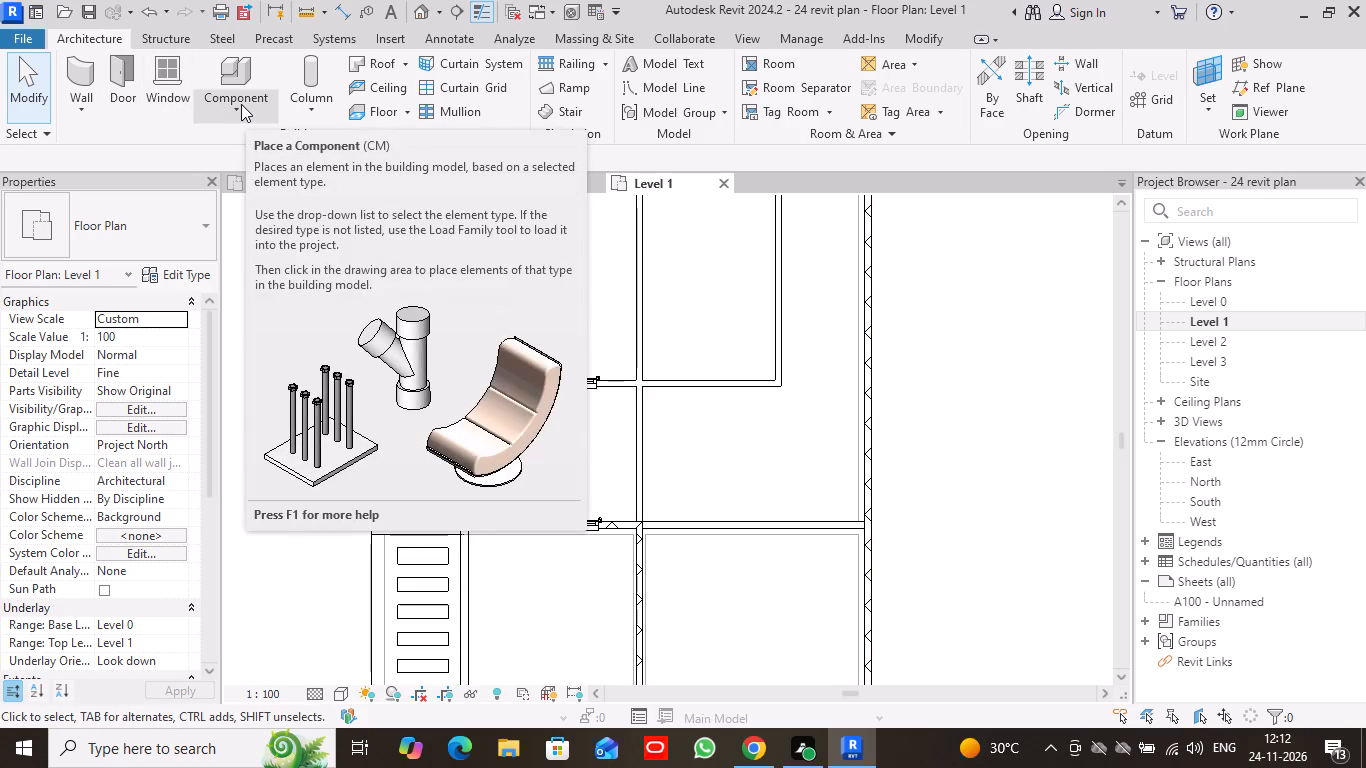
left_click(241, 104)
left_click(278, 141)
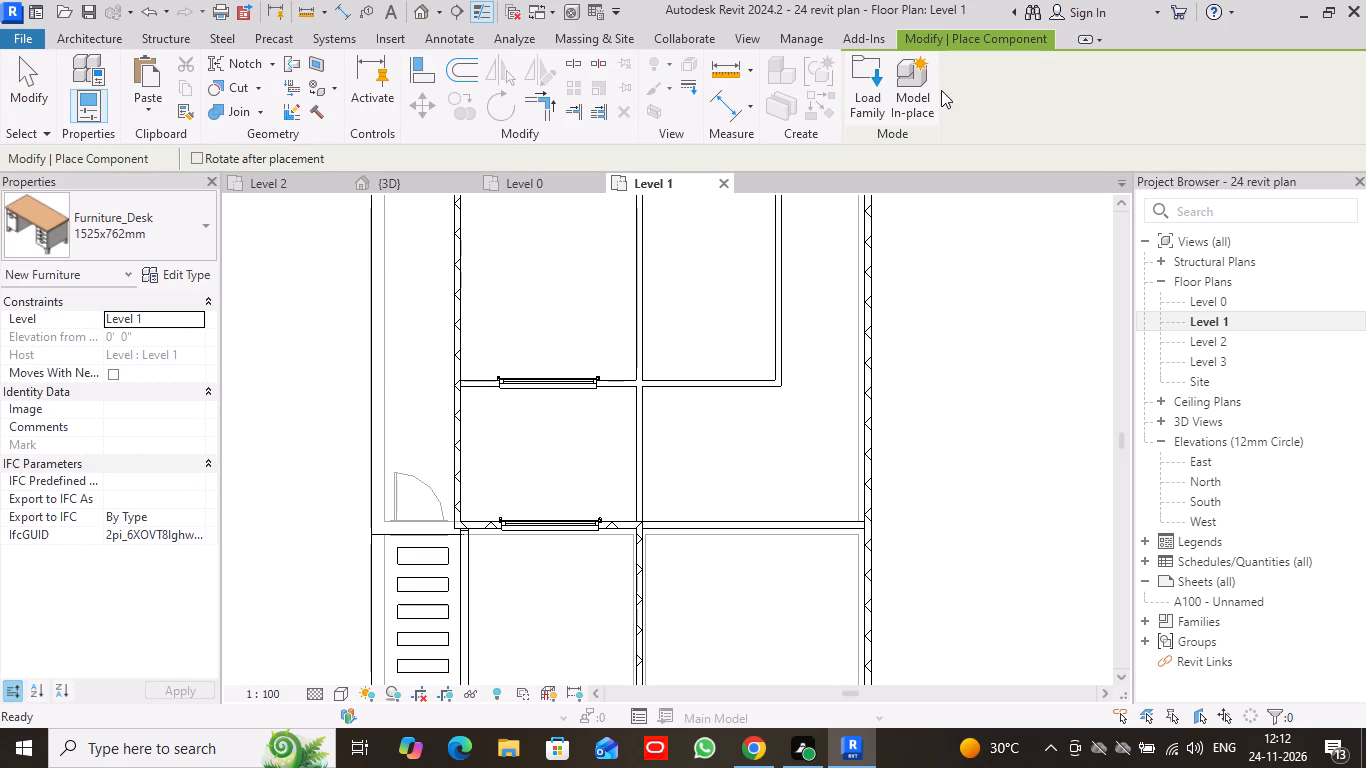
left_click(881, 85)
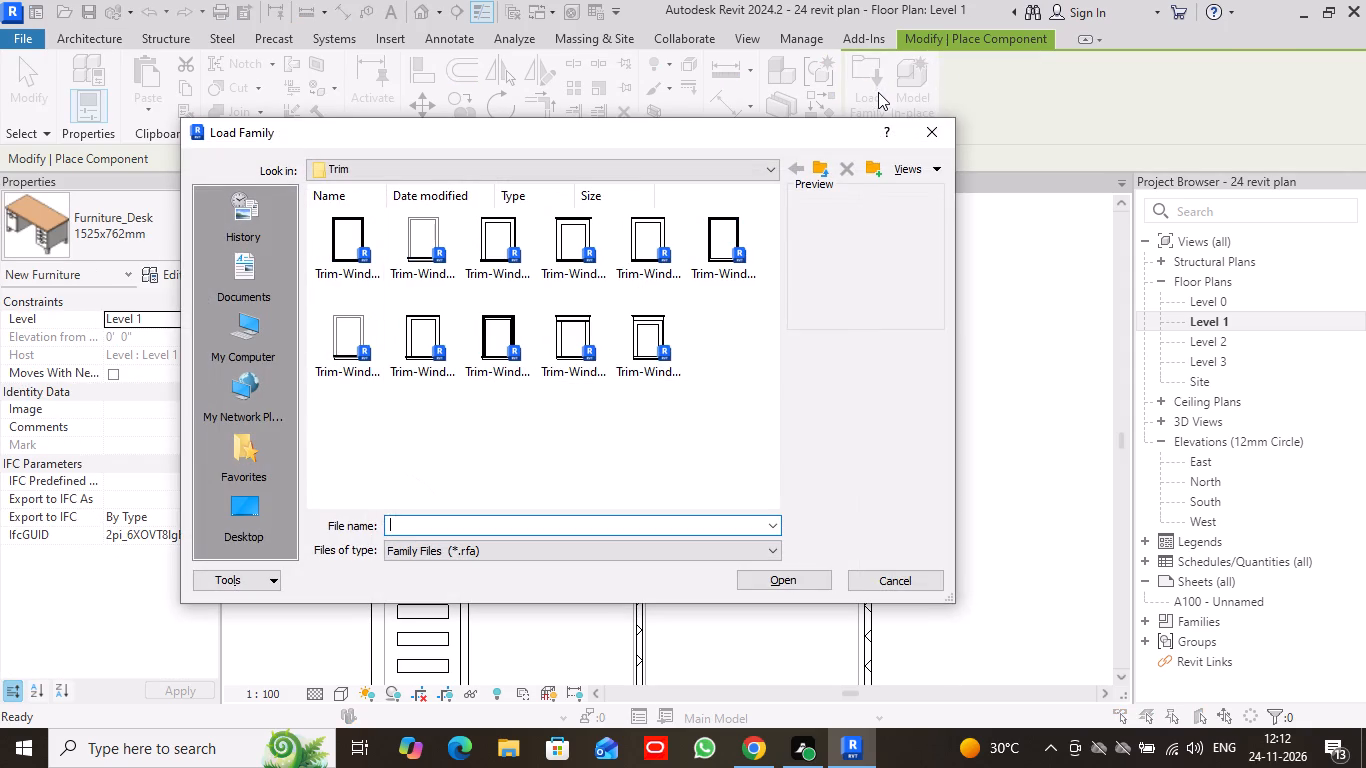
left_click(827, 169)
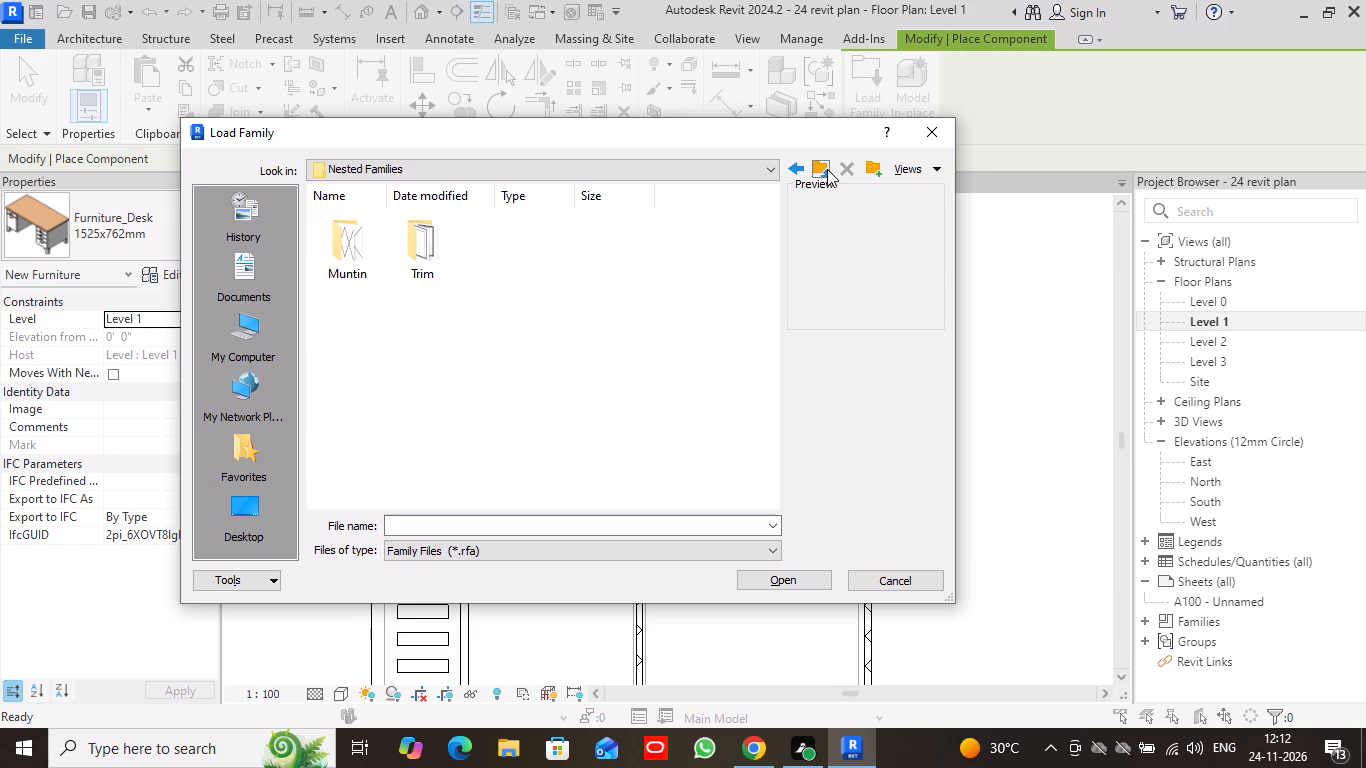
left_click(827, 169)
left_click(827, 169)
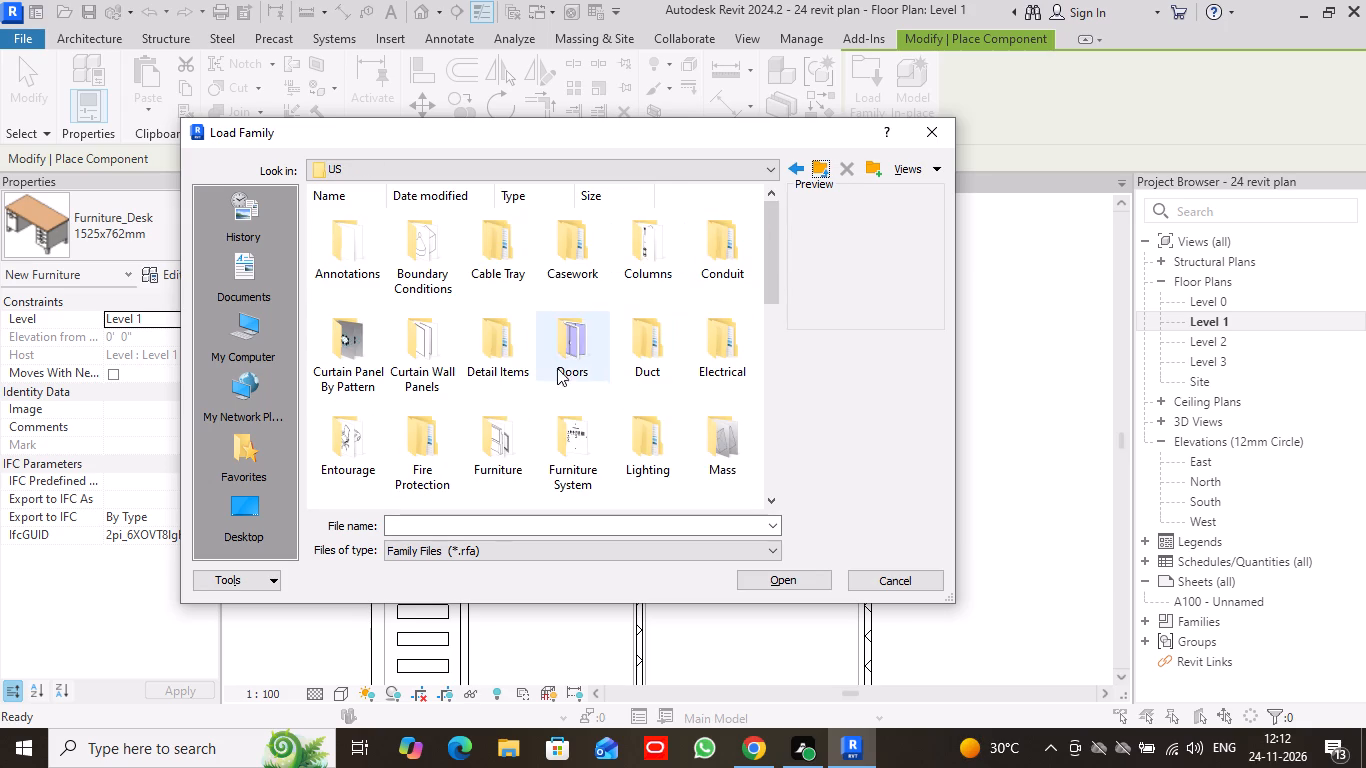
double_click(496, 441)
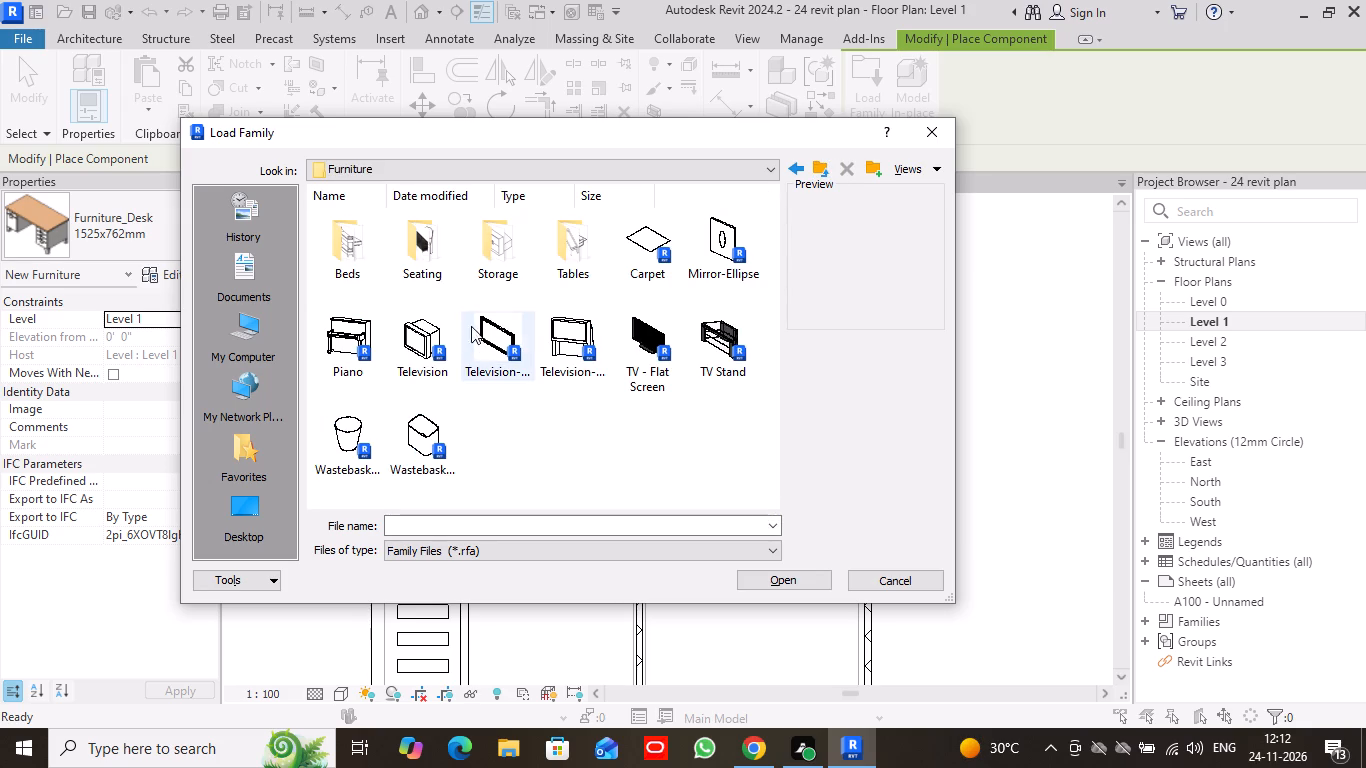
double_click(419, 251)
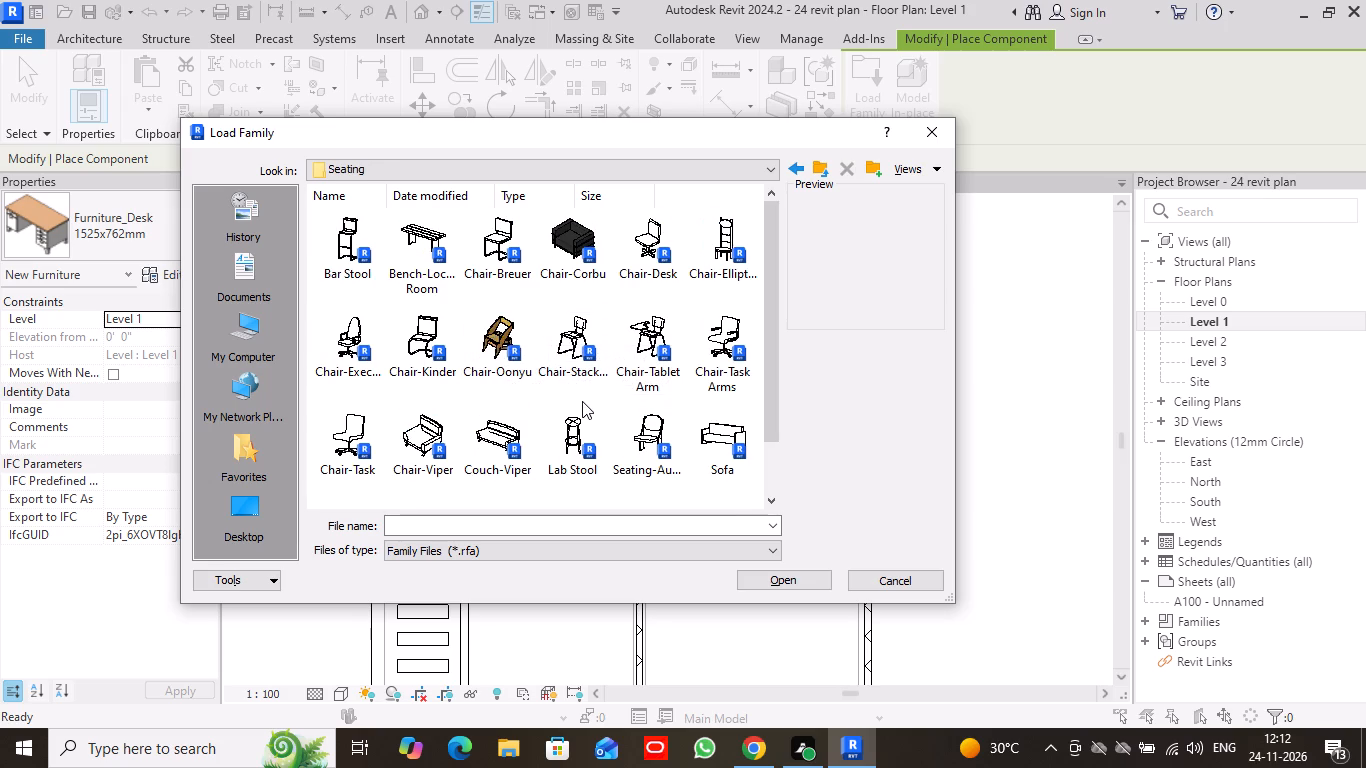
scroll(615, 406, "down", 2)
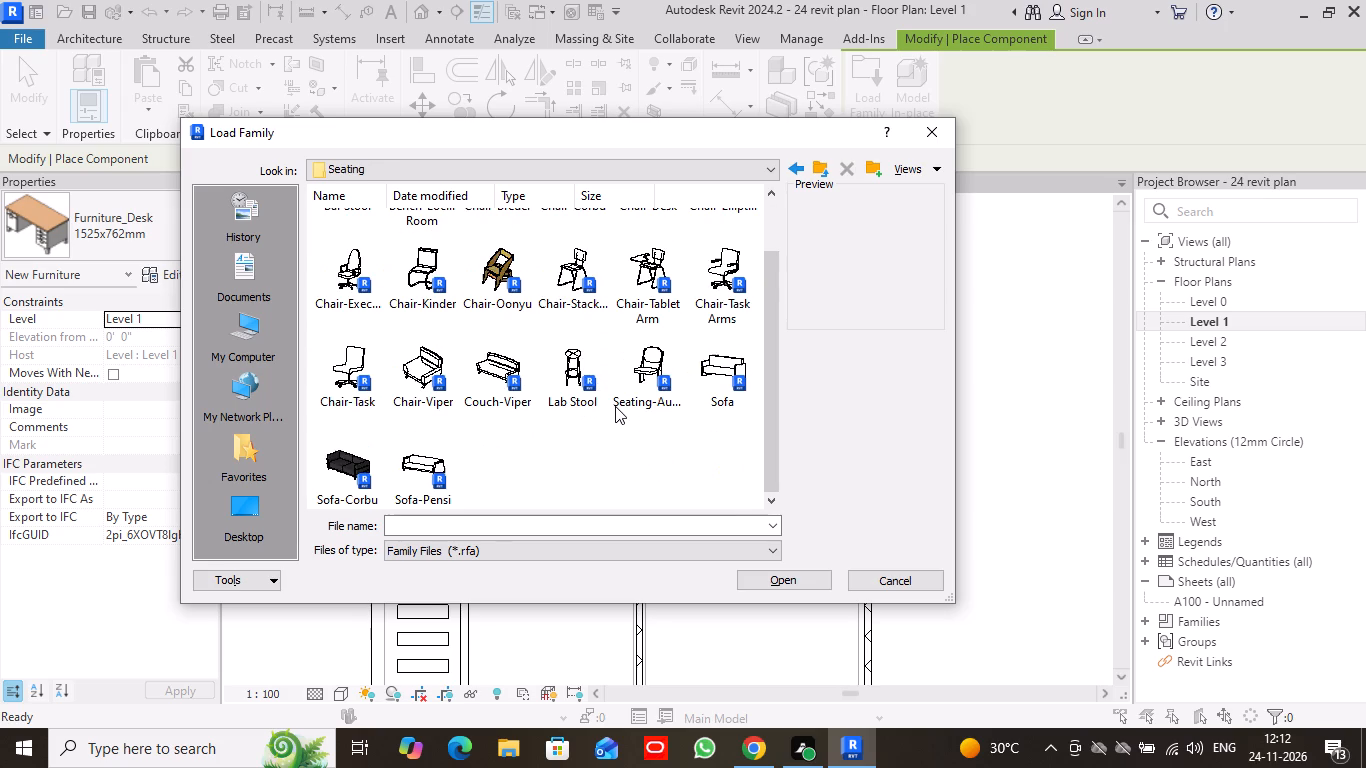
scroll(615, 406, "down", 1)
scroll(615, 407, "up", 5)
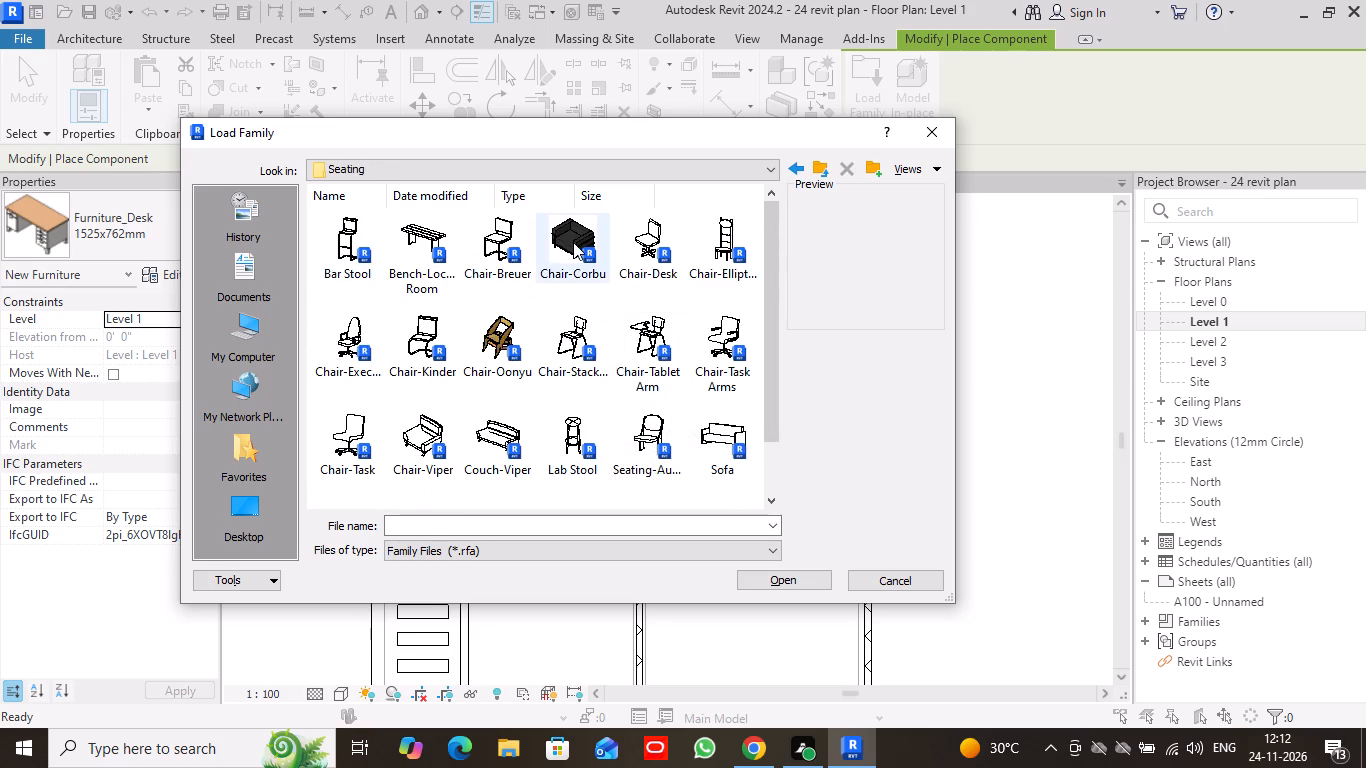
left_click(573, 242)
left_click(784, 574)
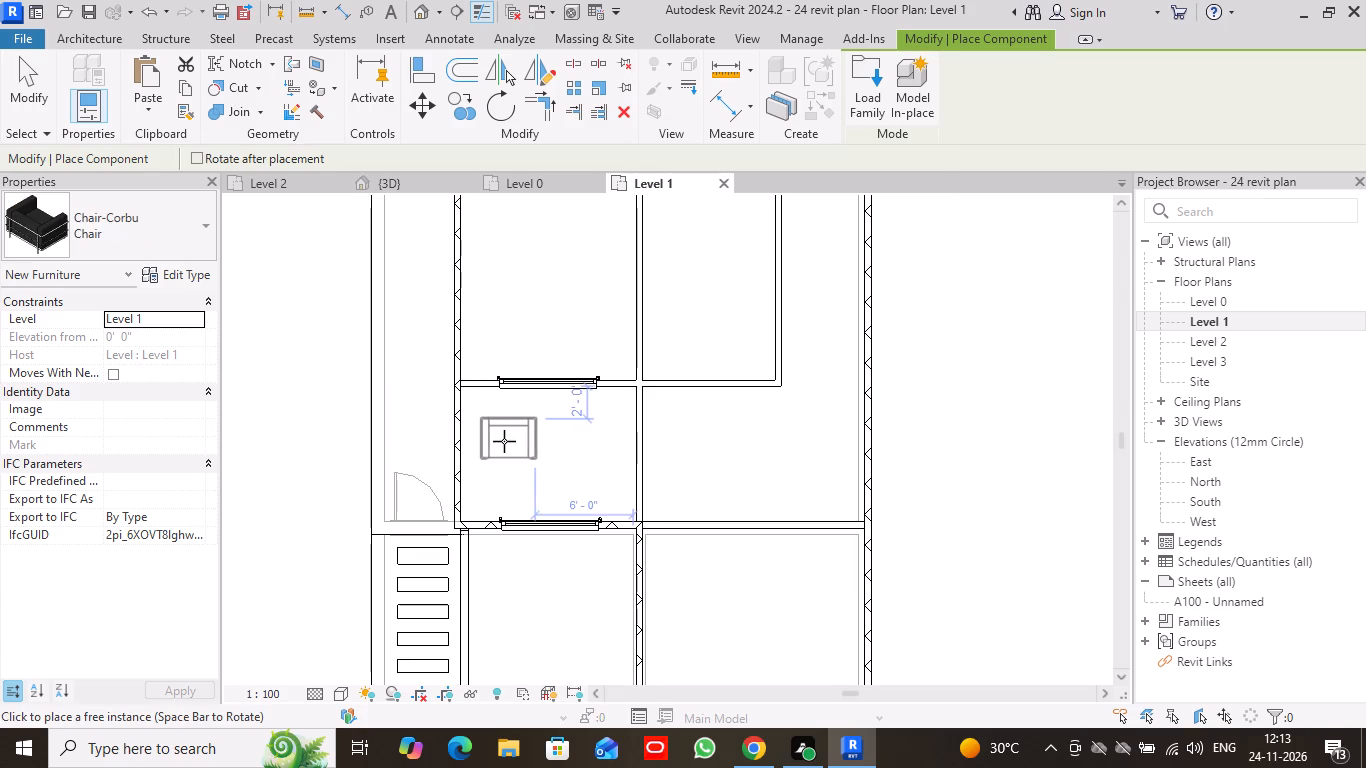
Rotate the Chair-Corbu and place it in the west room between the two windows, about 1' 2 3/4" from the west wall.
key("space")
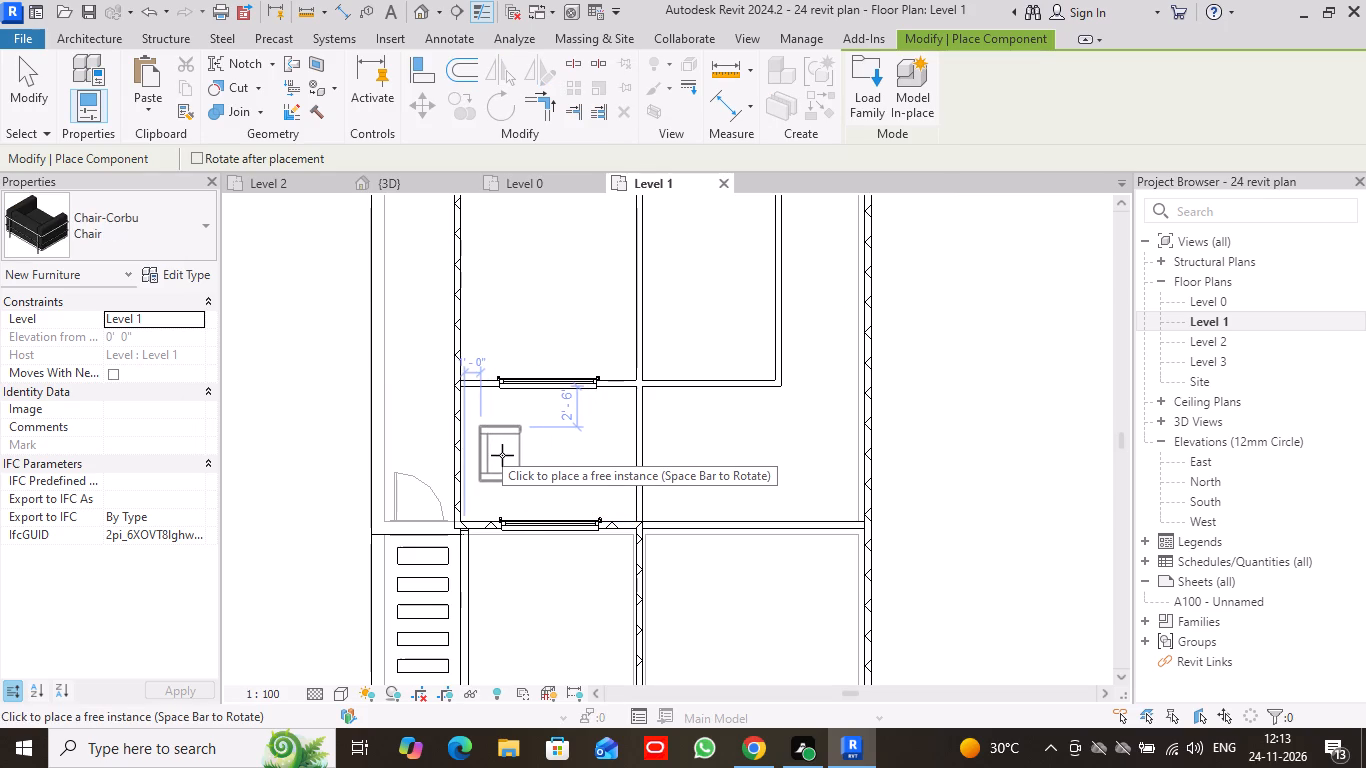
left_click(502, 455)
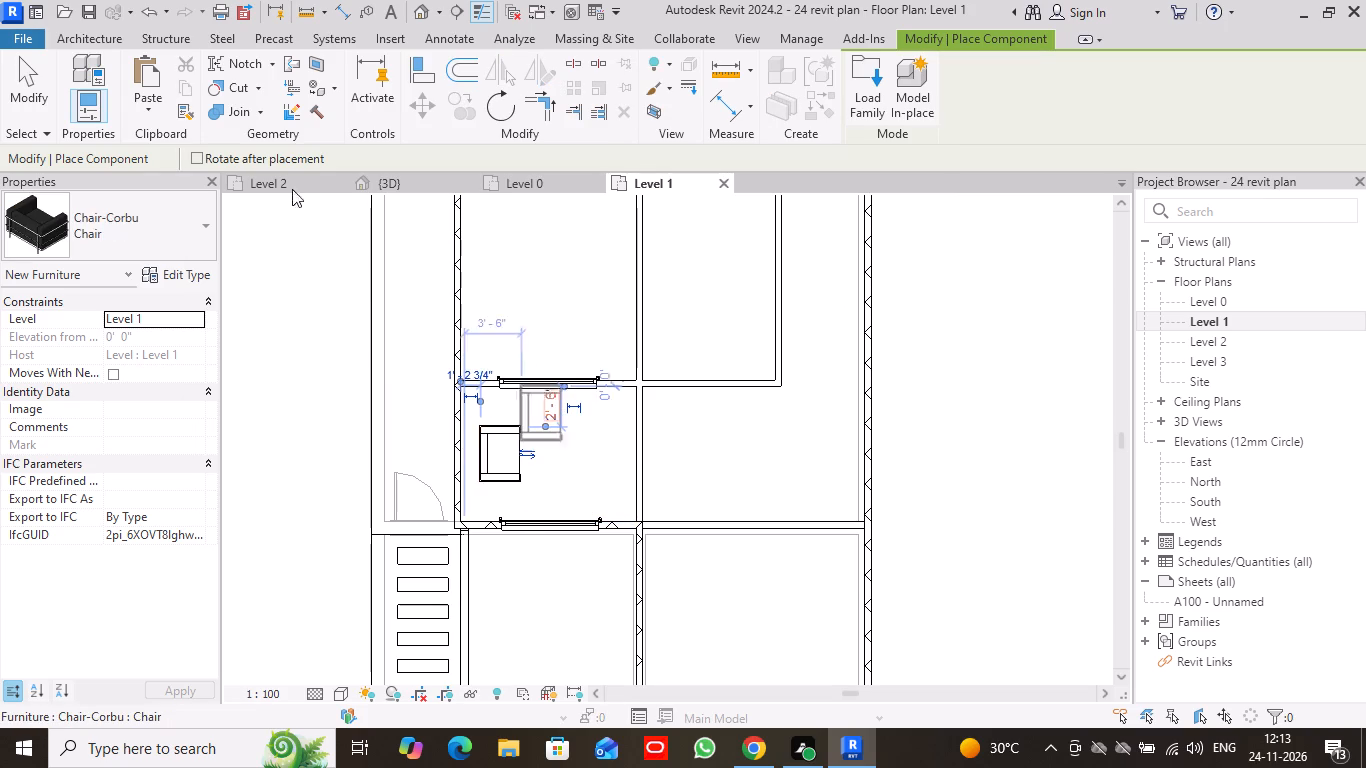
left_click(29, 86)
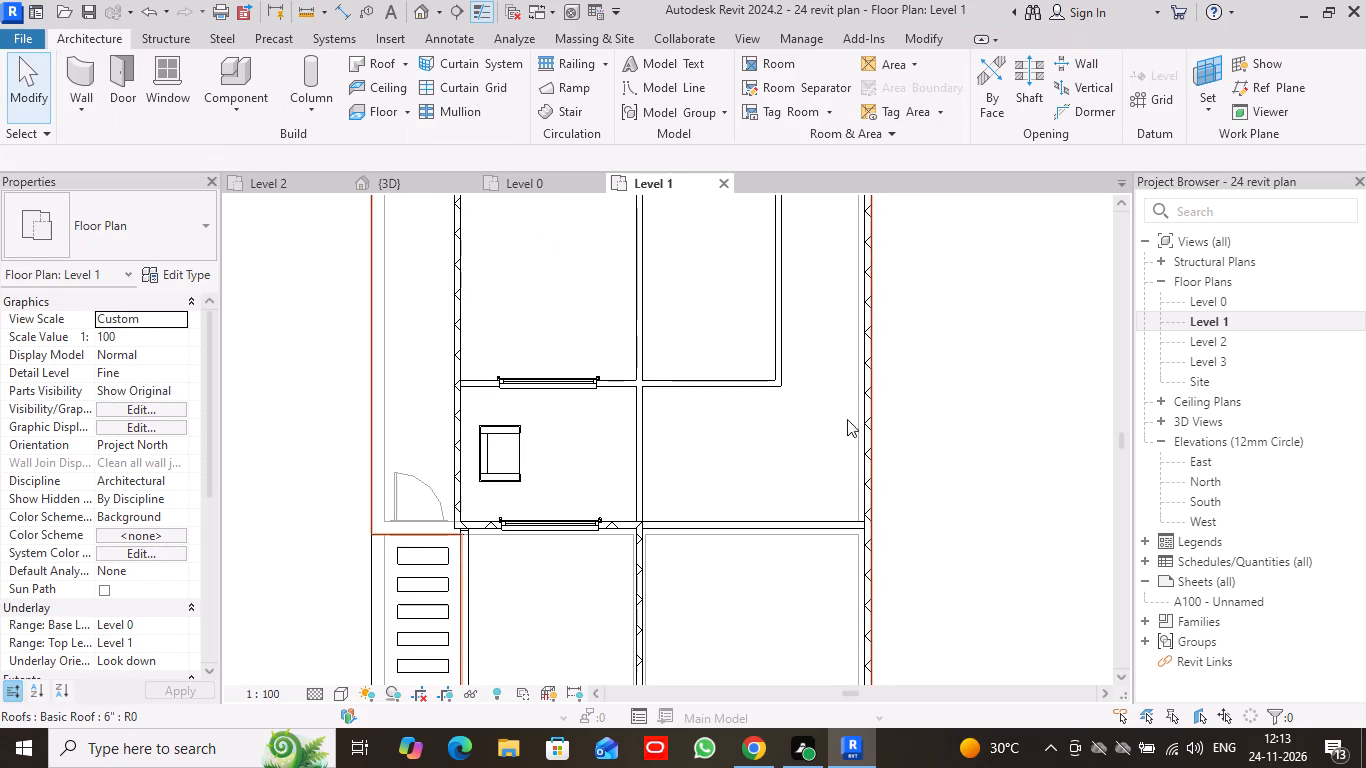
Start a Glass_Panel-Bottom_Fill railing on Level 1 and sketch its north segment, about 4' 10 1/2" long, across the west balcony strip.
scroll(955, 361, "down", 4)
scroll(954, 384, "up", 1)
middle_click_drag(954, 384, 926, 343)
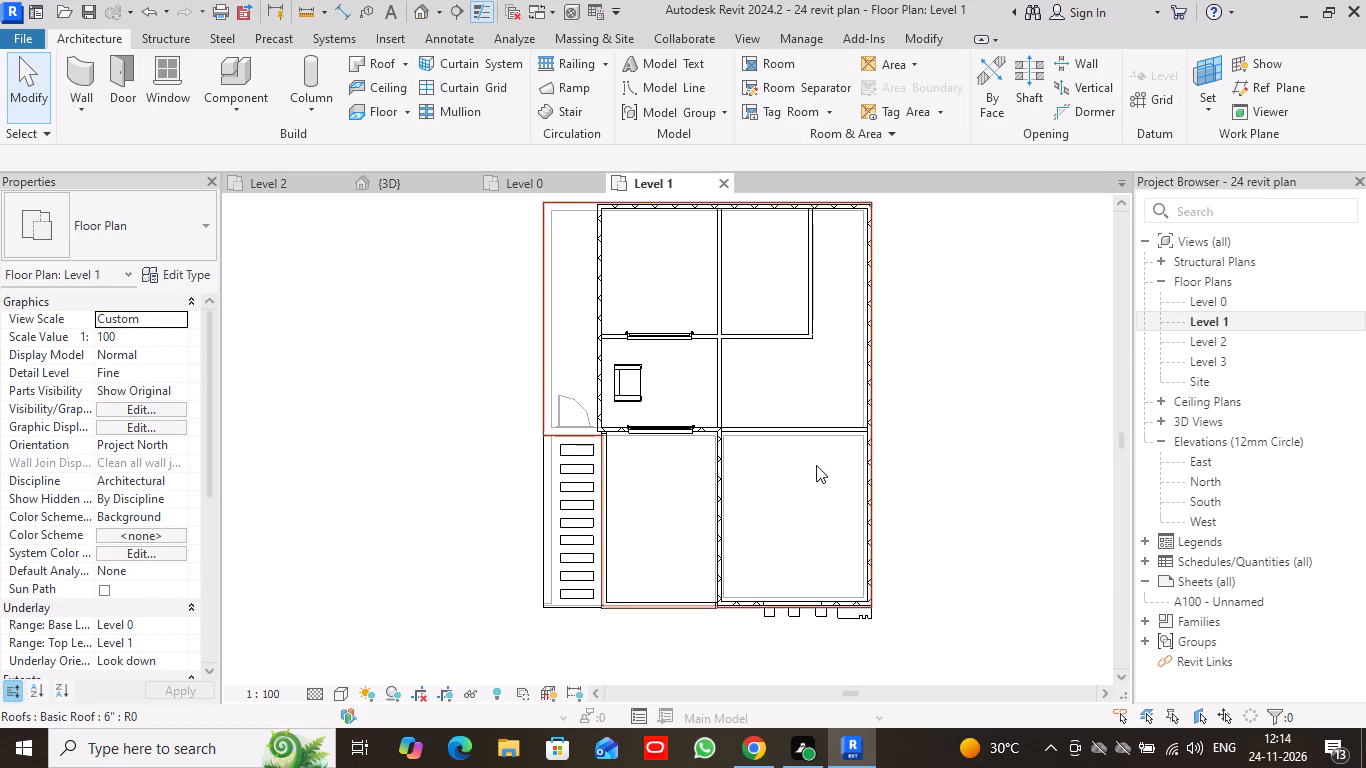
scroll(806, 470, "down", 1)
scroll(768, 423, "up", 1)
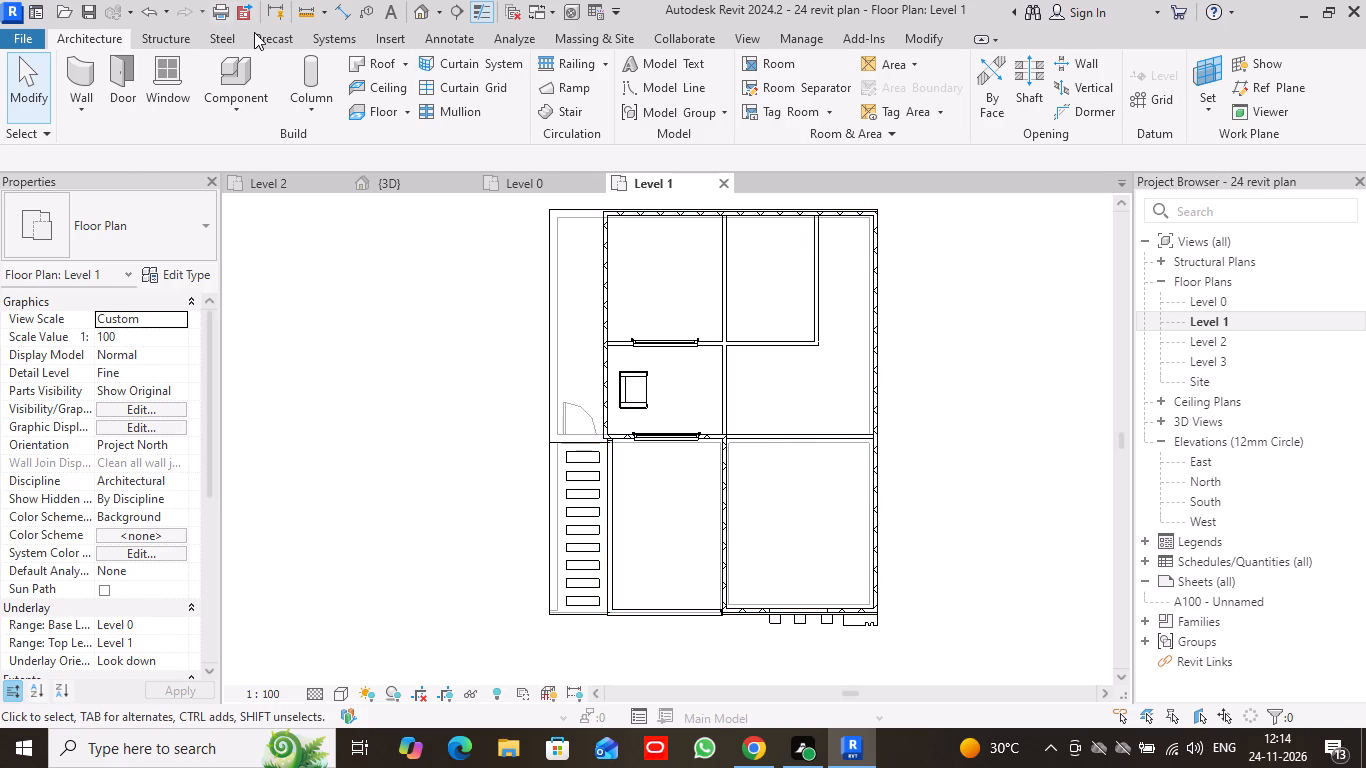
left_click(610, 61)
left_click(573, 61)
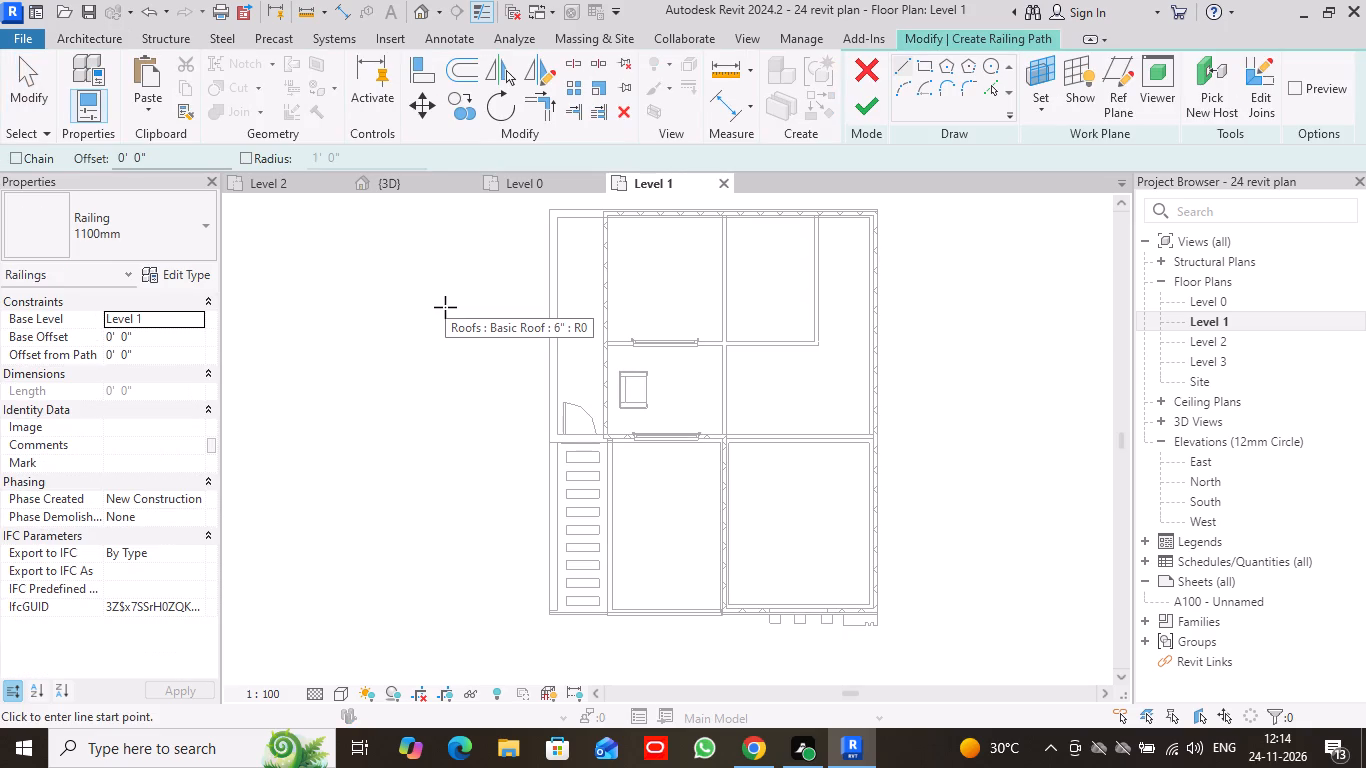
left_click(206, 229)
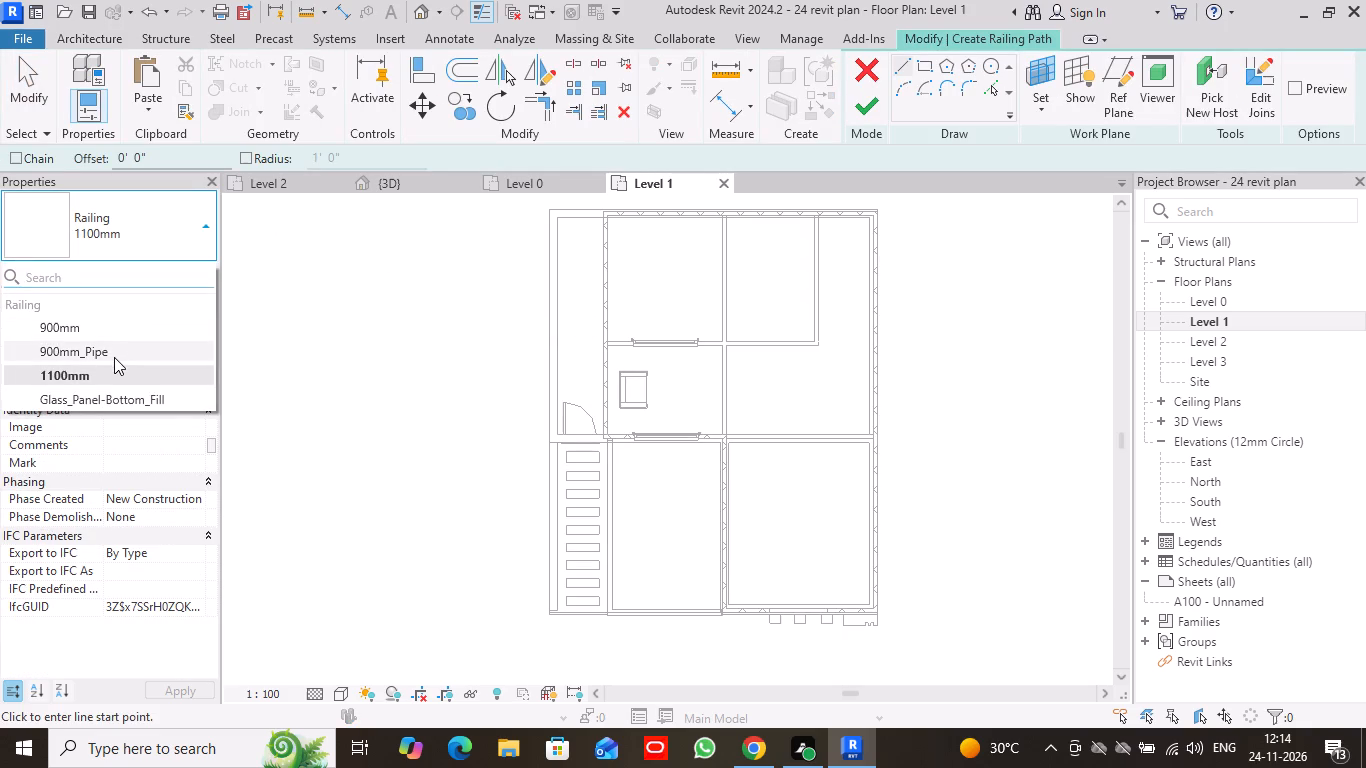
left_click(138, 401)
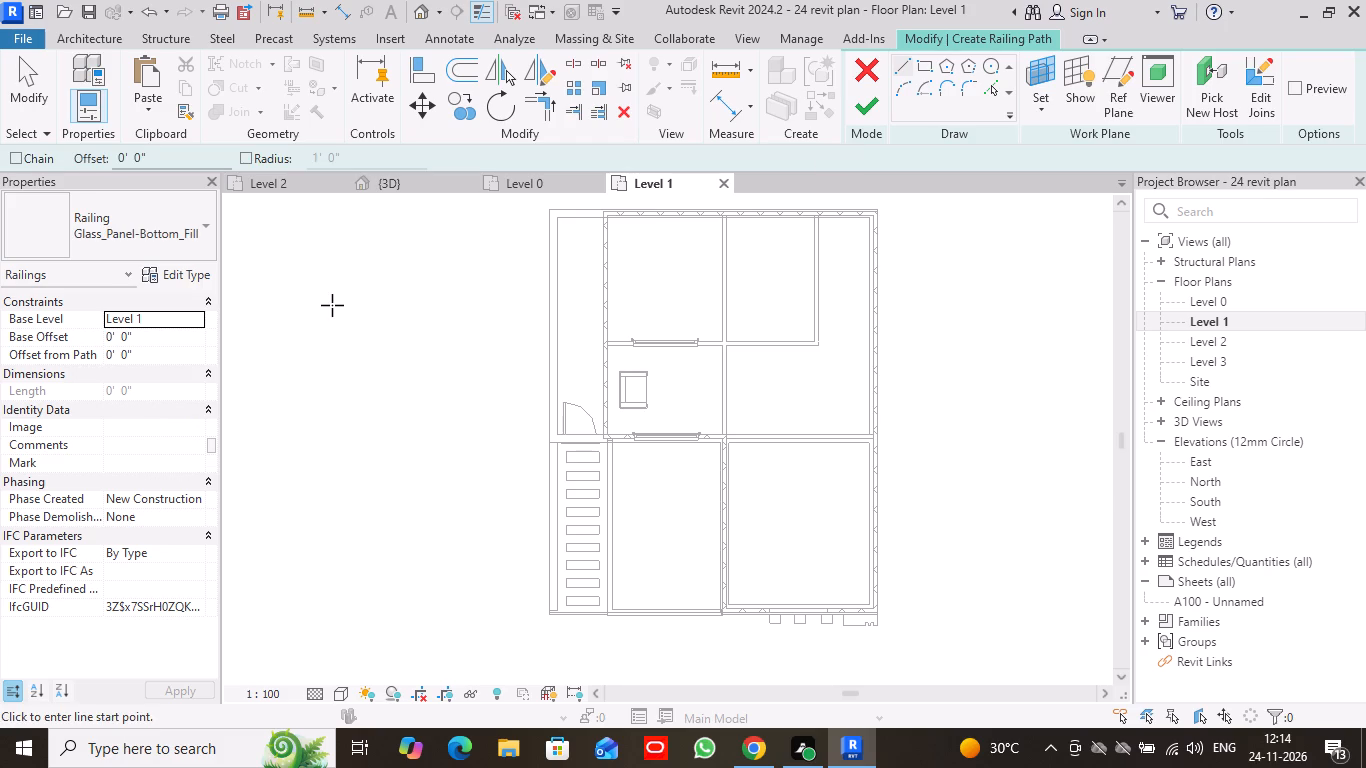
scroll(596, 387, "down", 1)
scroll(591, 367, "up", 1)
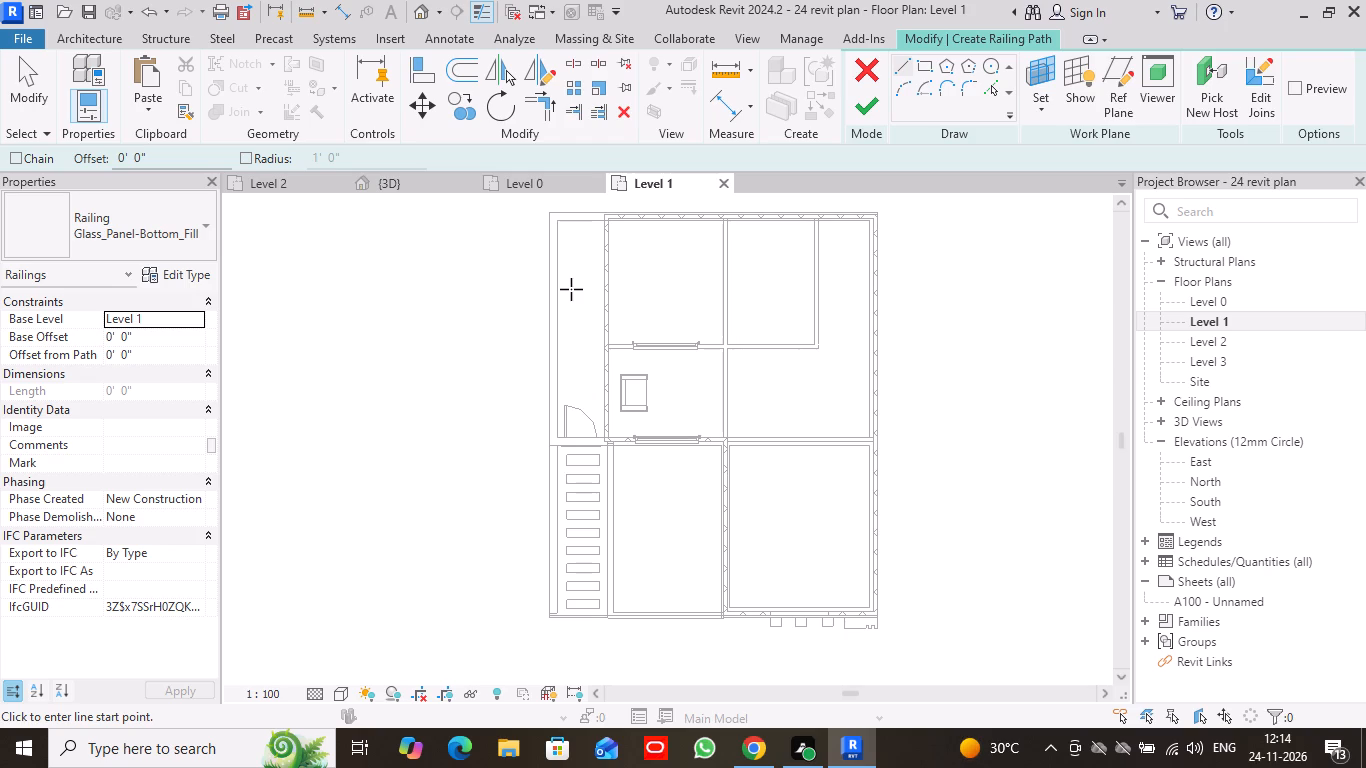
scroll(577, 270, "up", 2)
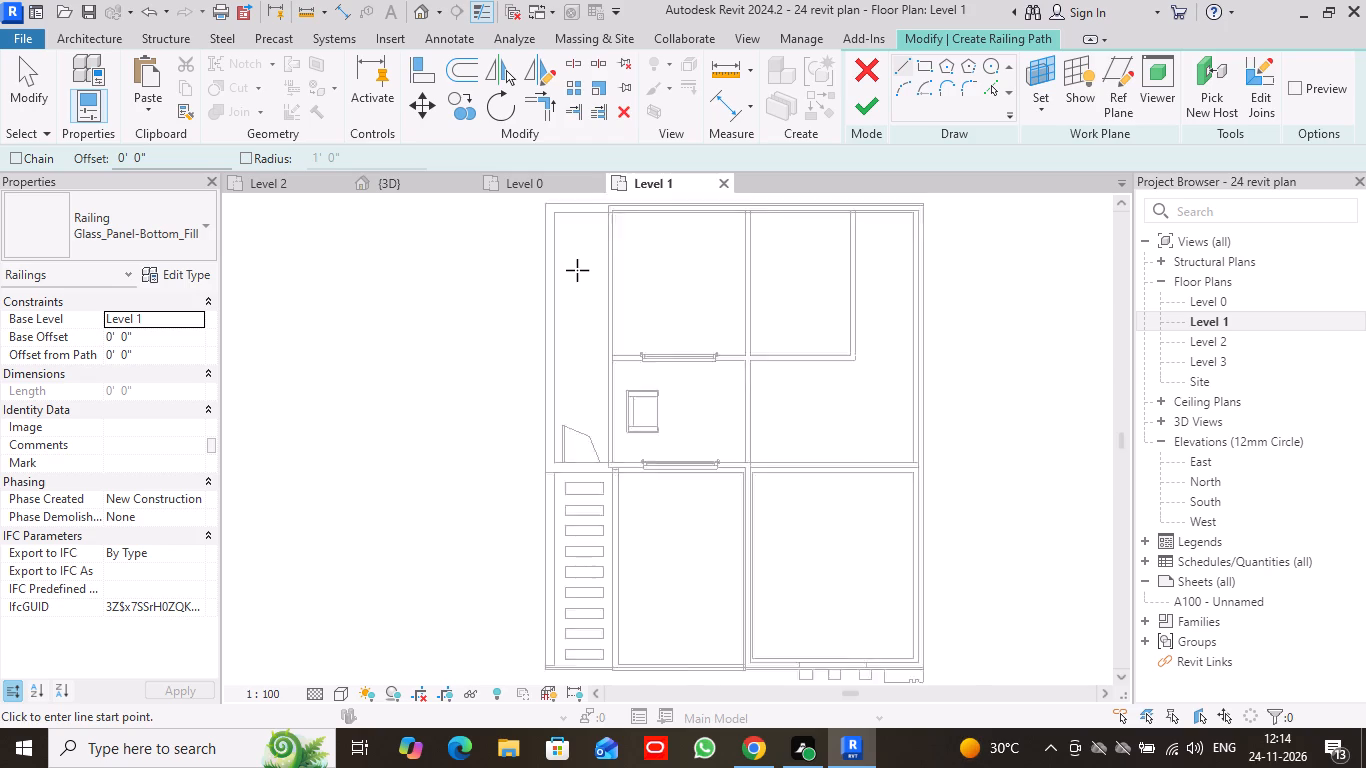
scroll(577, 270, "up", 1)
middle_click_drag(580, 264, 537, 314)
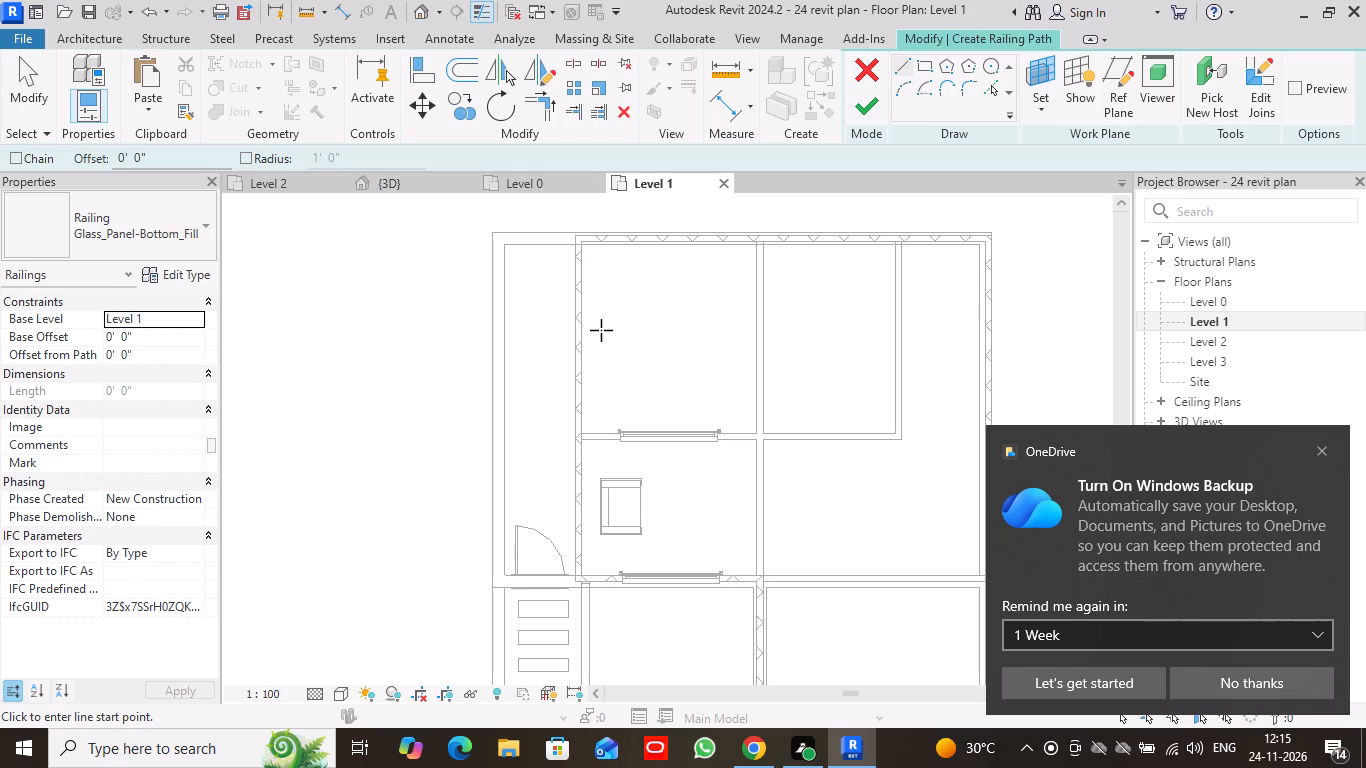
left_click(1322, 448)
scroll(555, 273, "up", 4)
middle_click_drag(564, 267, 564, 274)
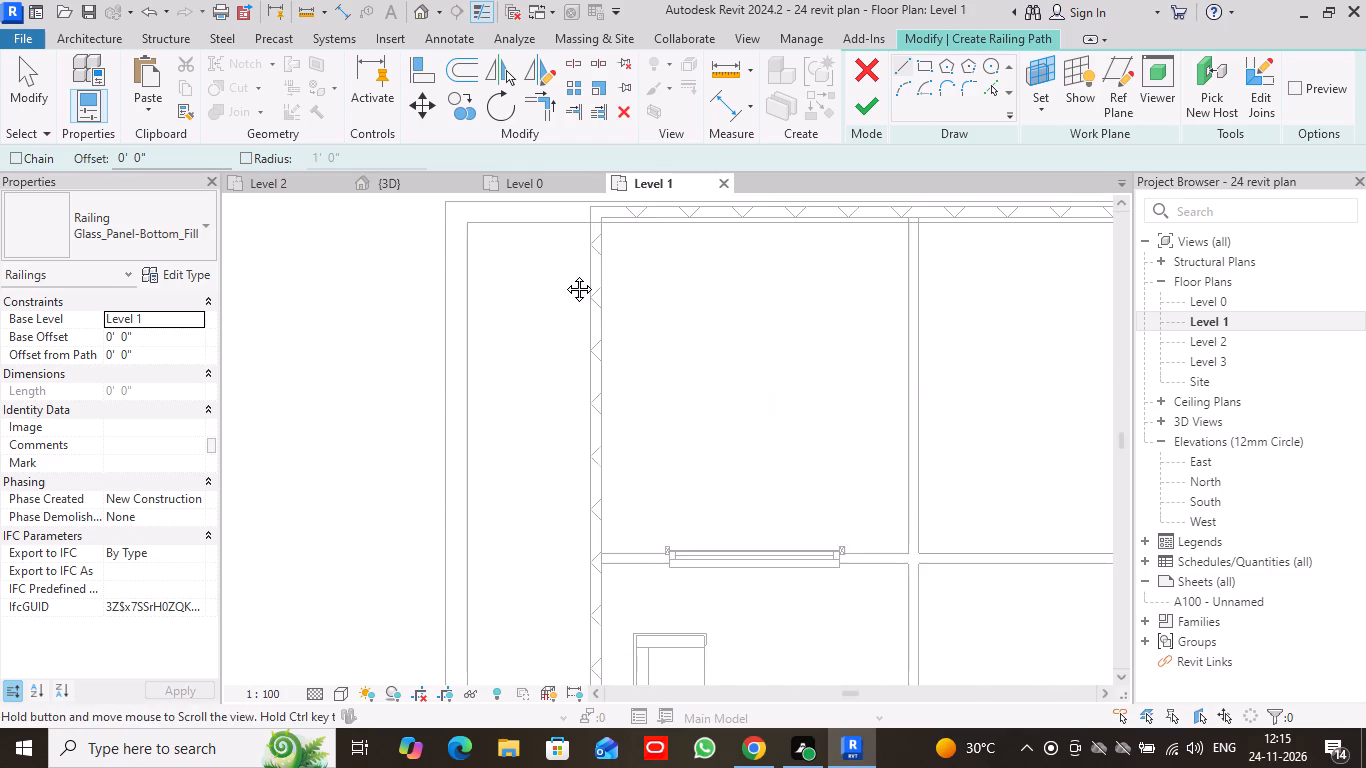
middle_click_drag(564, 274, 561, 306)
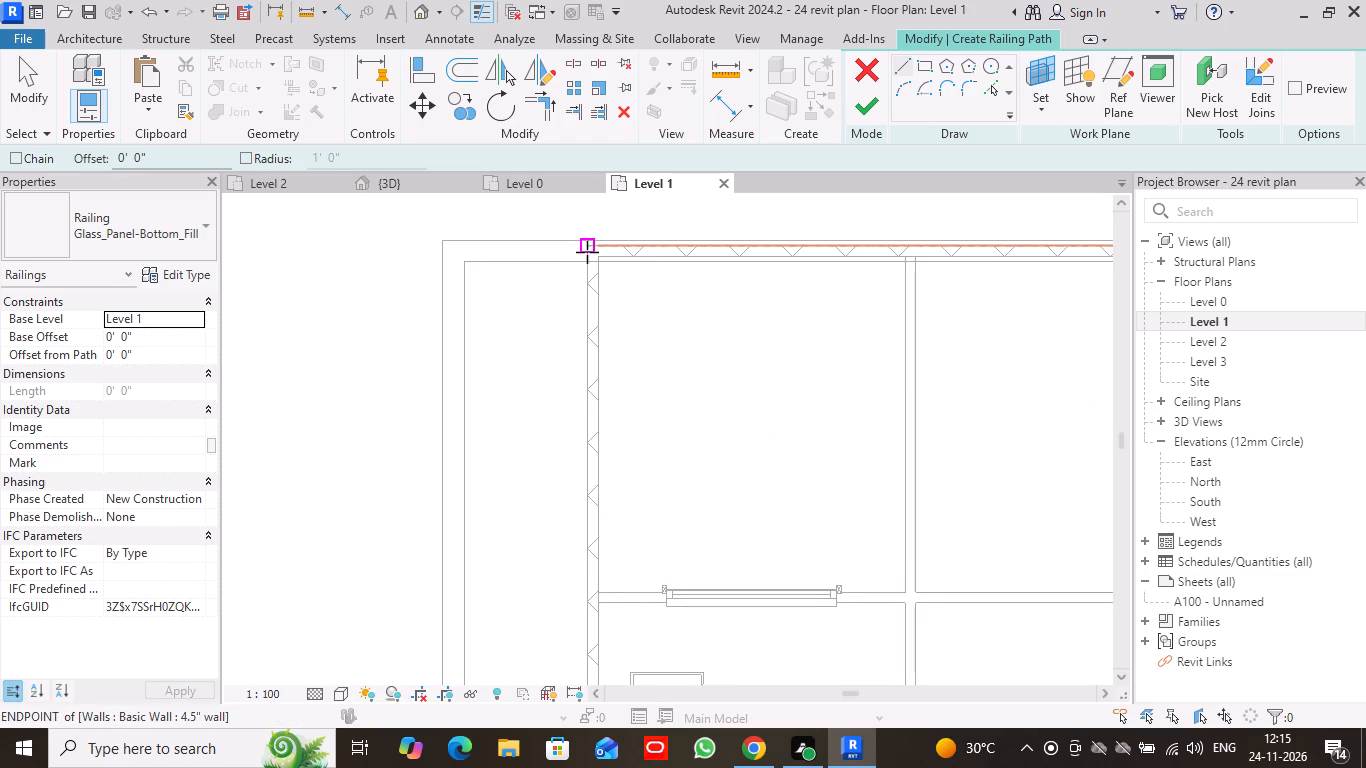
left_click(587, 253)
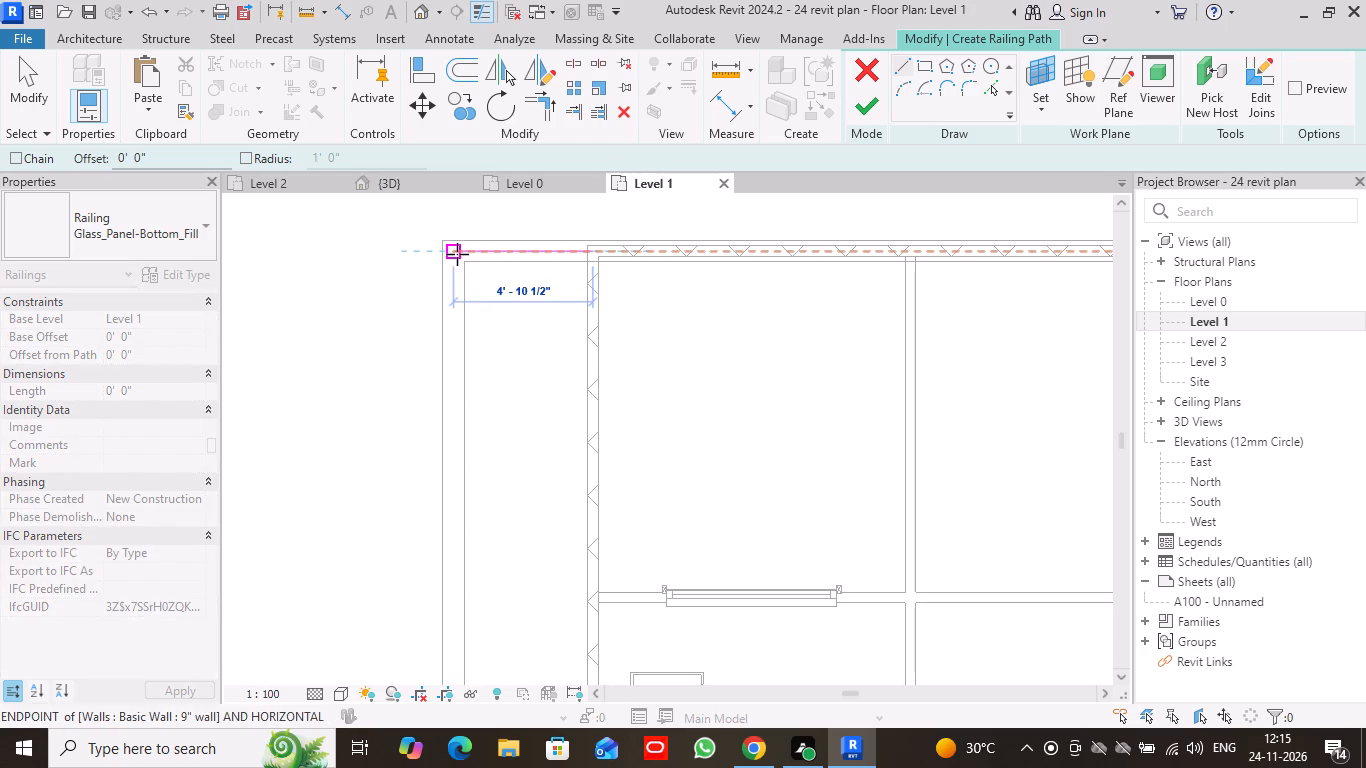
left_click(457, 254)
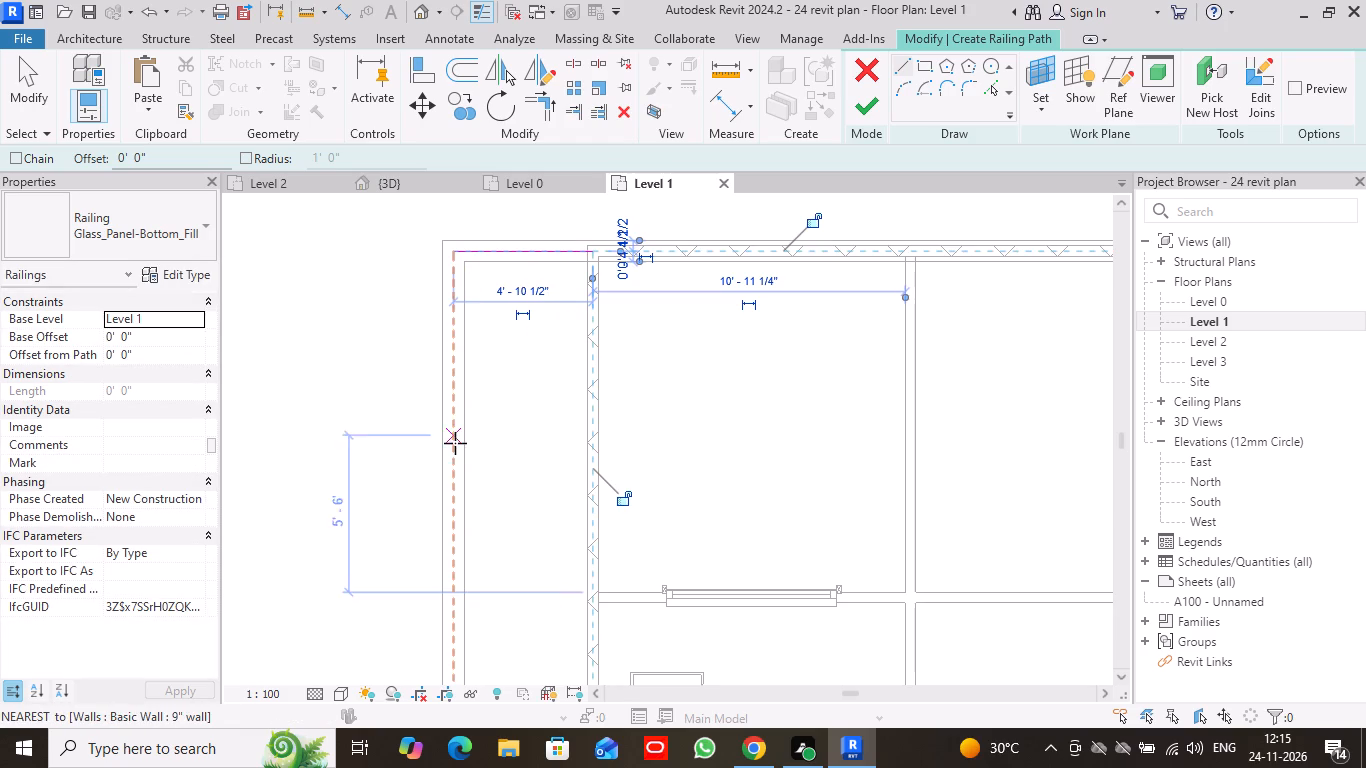
Sketch the railing's south segment, about 4' 8 1/4" long, along the wall line between the door and the slotted slab.
middle_click_drag(456, 450, 487, 212)
scroll(487, 212, "down", 4)
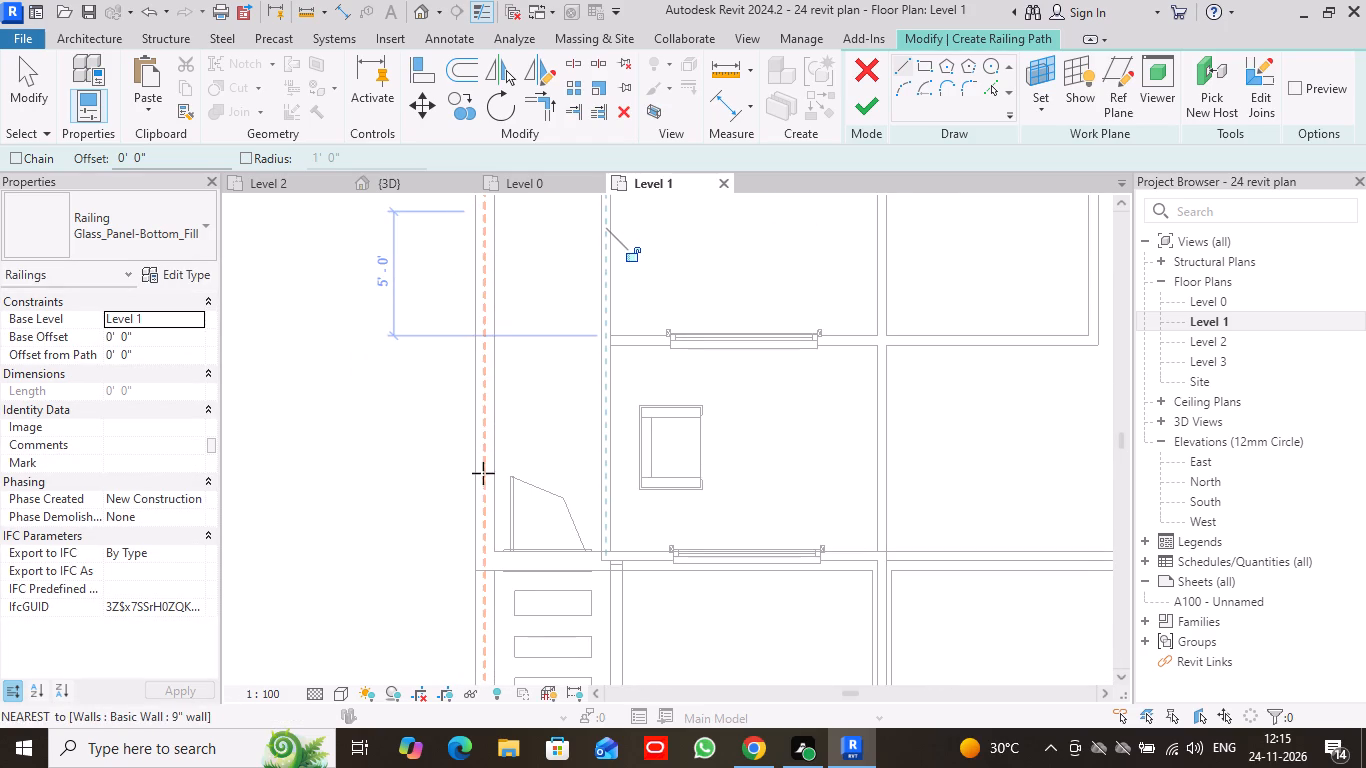
scroll(498, 475, "up", 4)
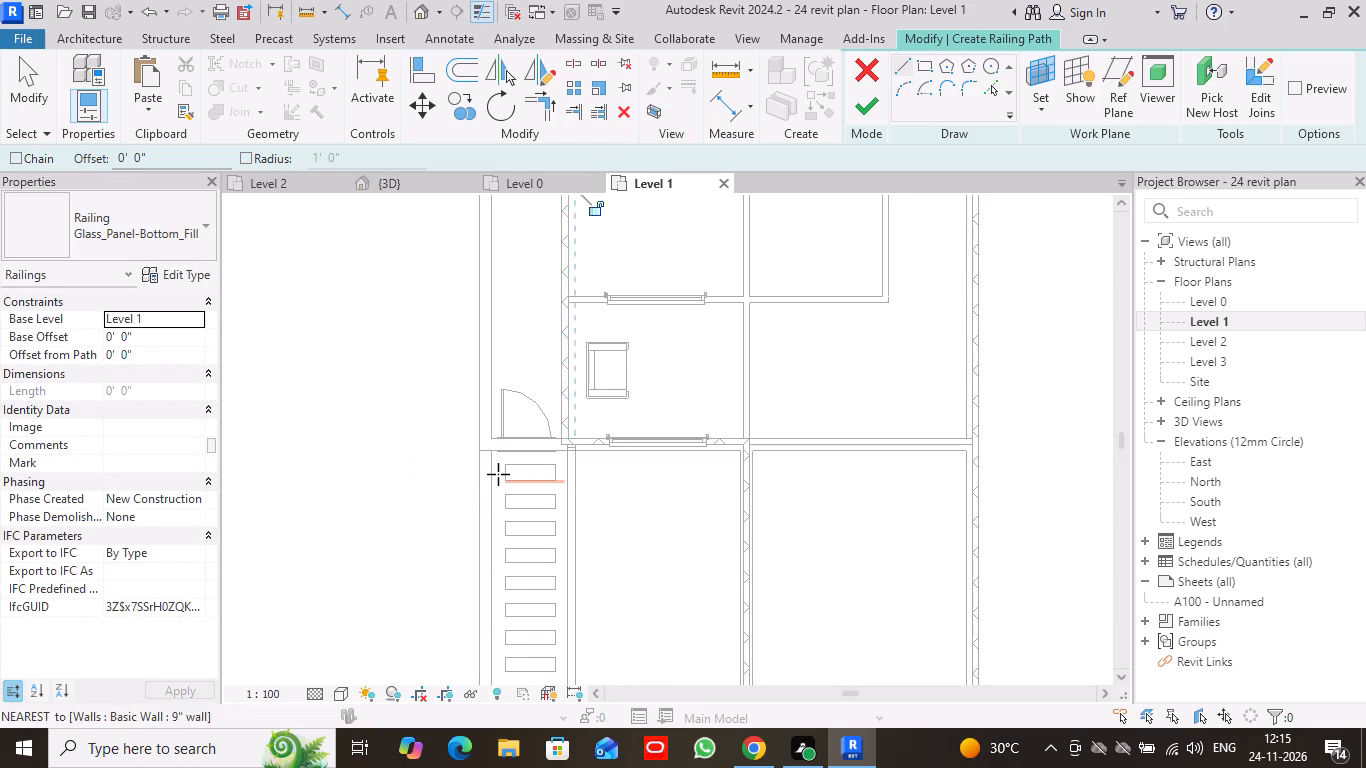
scroll(498, 466, "up", 4)
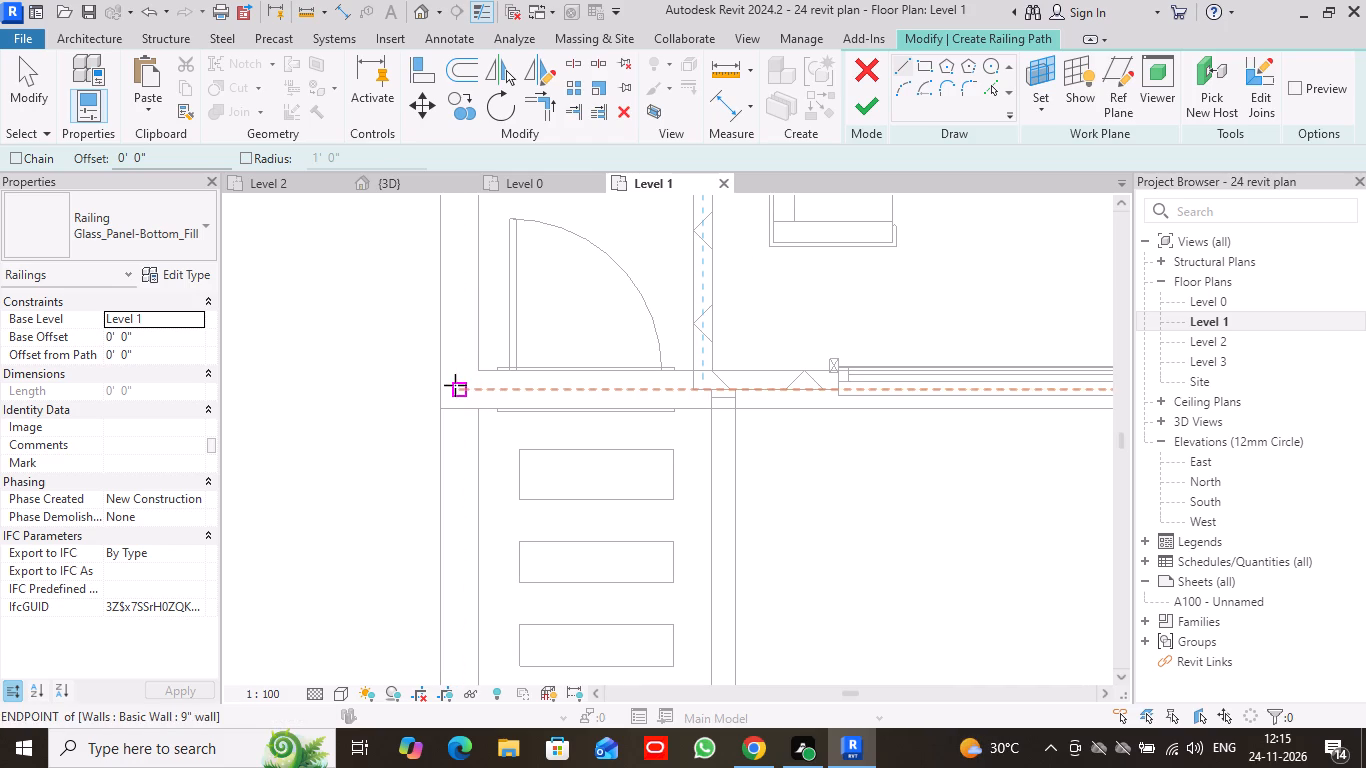
left_click(460, 388)
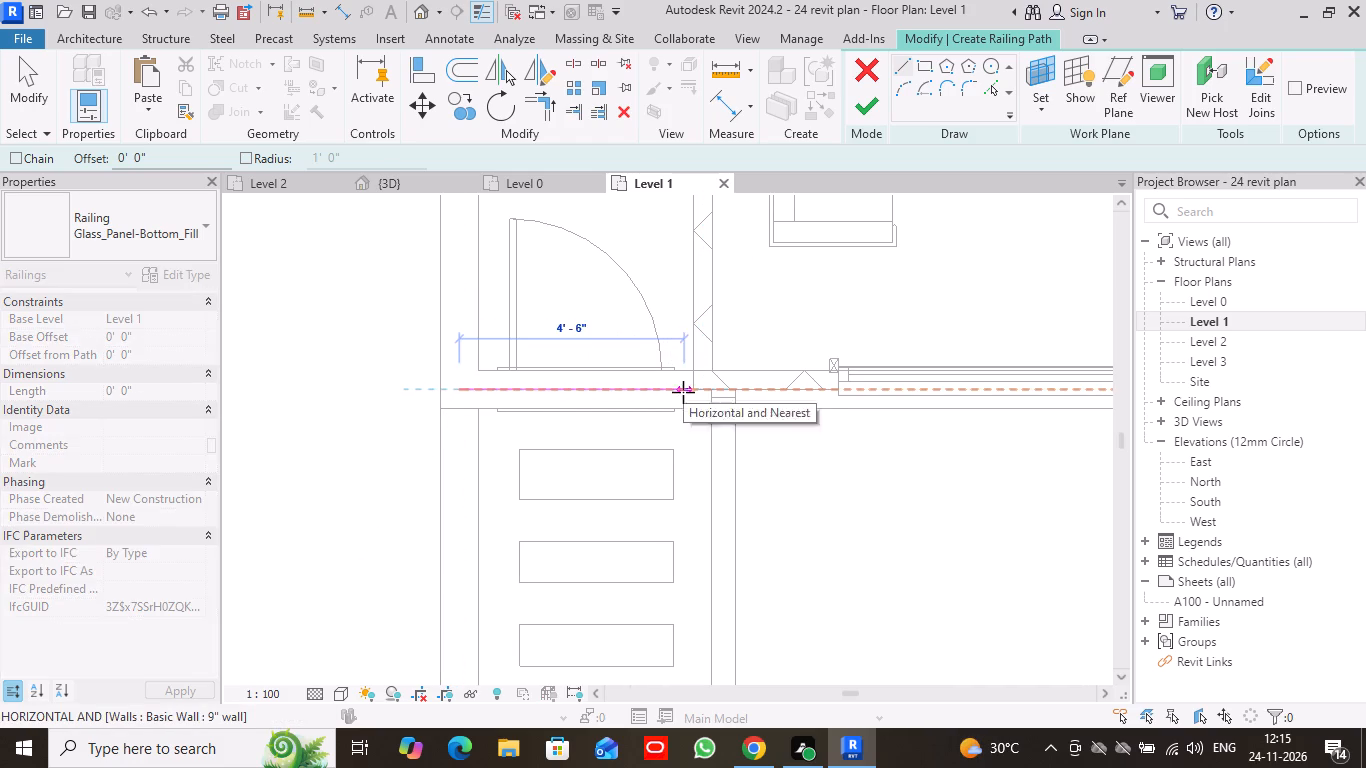
left_click(687, 390)
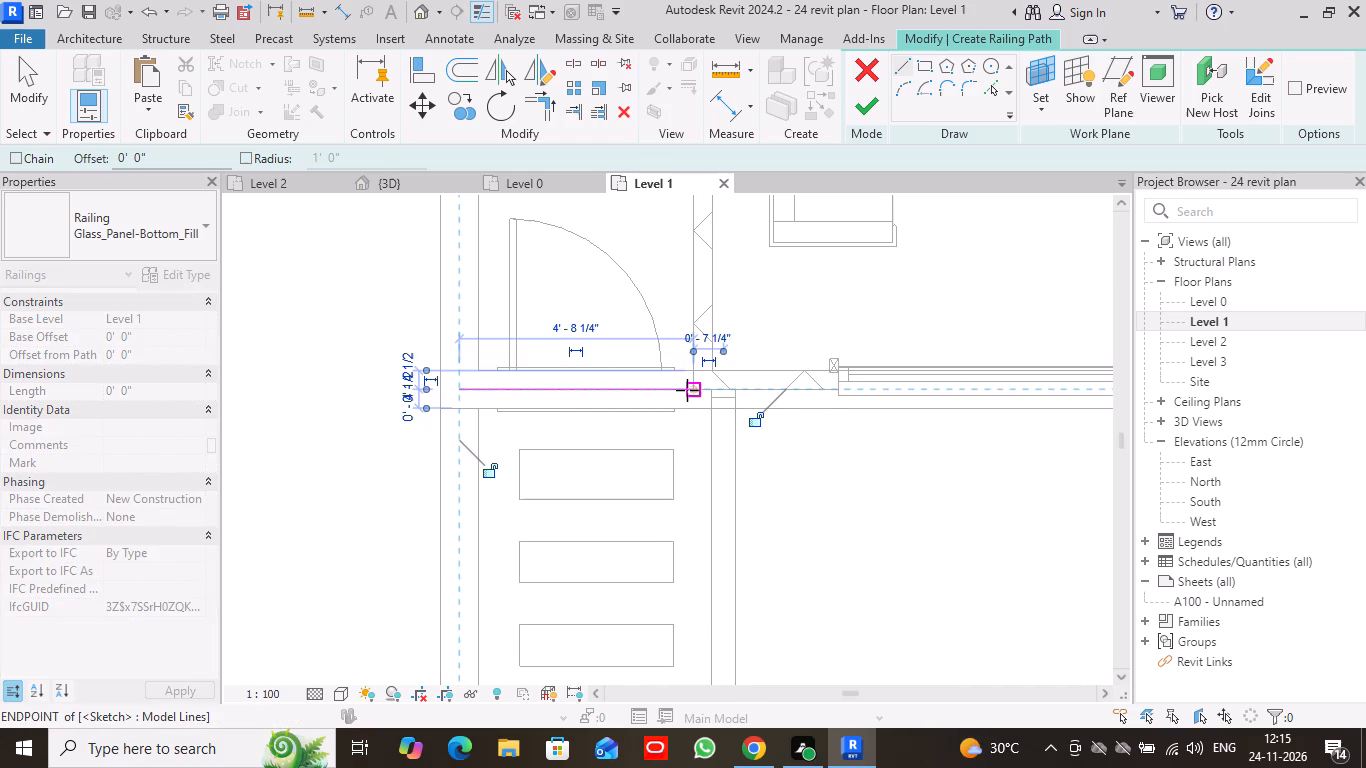
left_click(27, 70)
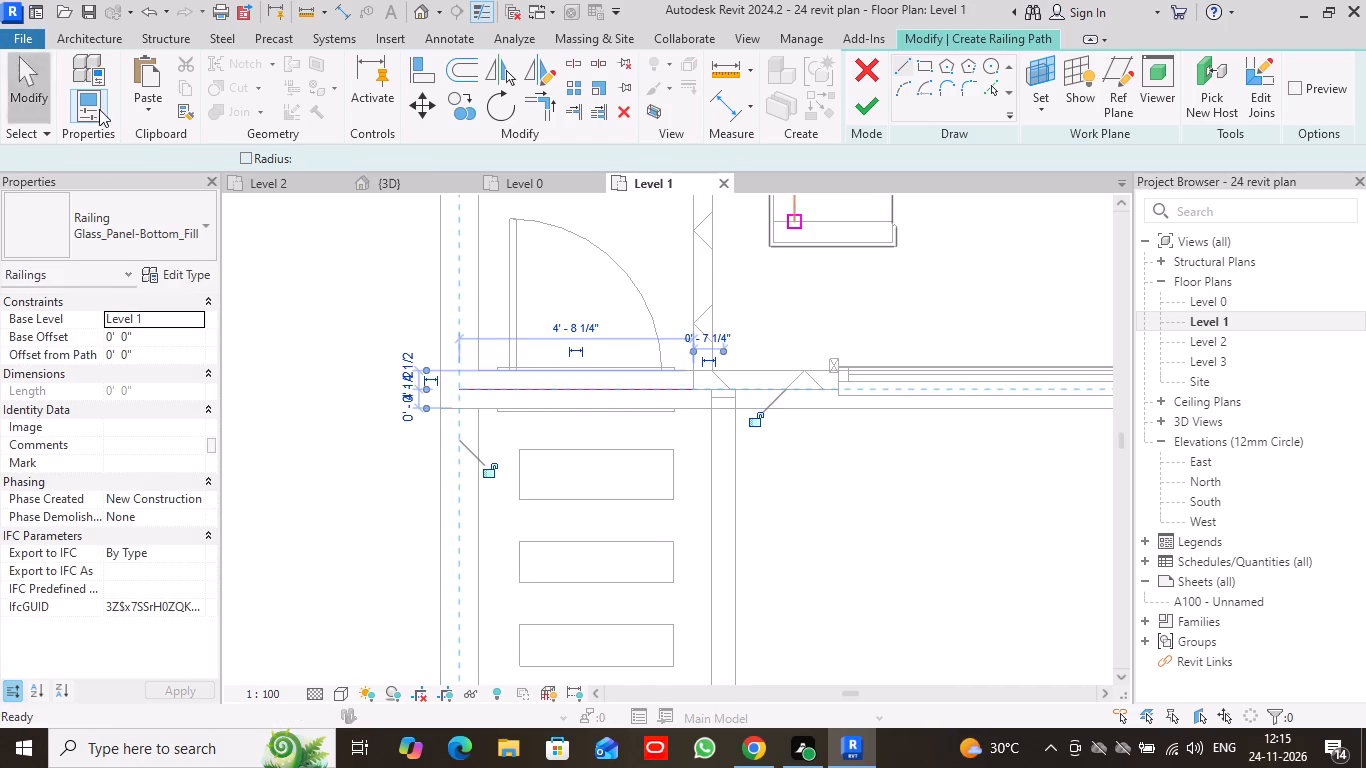
Join the north and south segments with a line about 21' 0" long along the west wall and finish the railing.
scroll(762, 492, "down", 3)
middle_click_drag(711, 331, 668, 522)
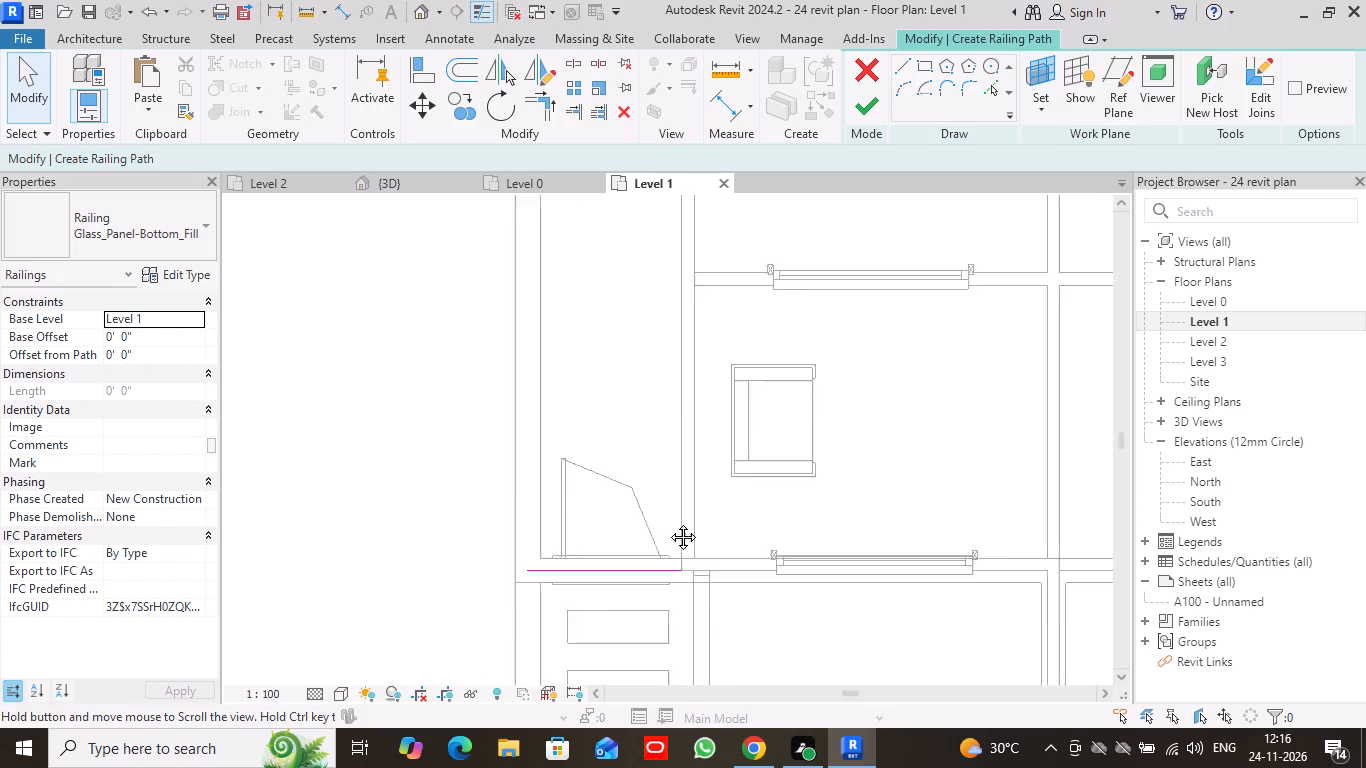
middle_click_drag(668, 522, 650, 699)
scroll(634, 319, "down", 3)
middle_click_drag(614, 444, 599, 533)
scroll(613, 449, "down", 1)
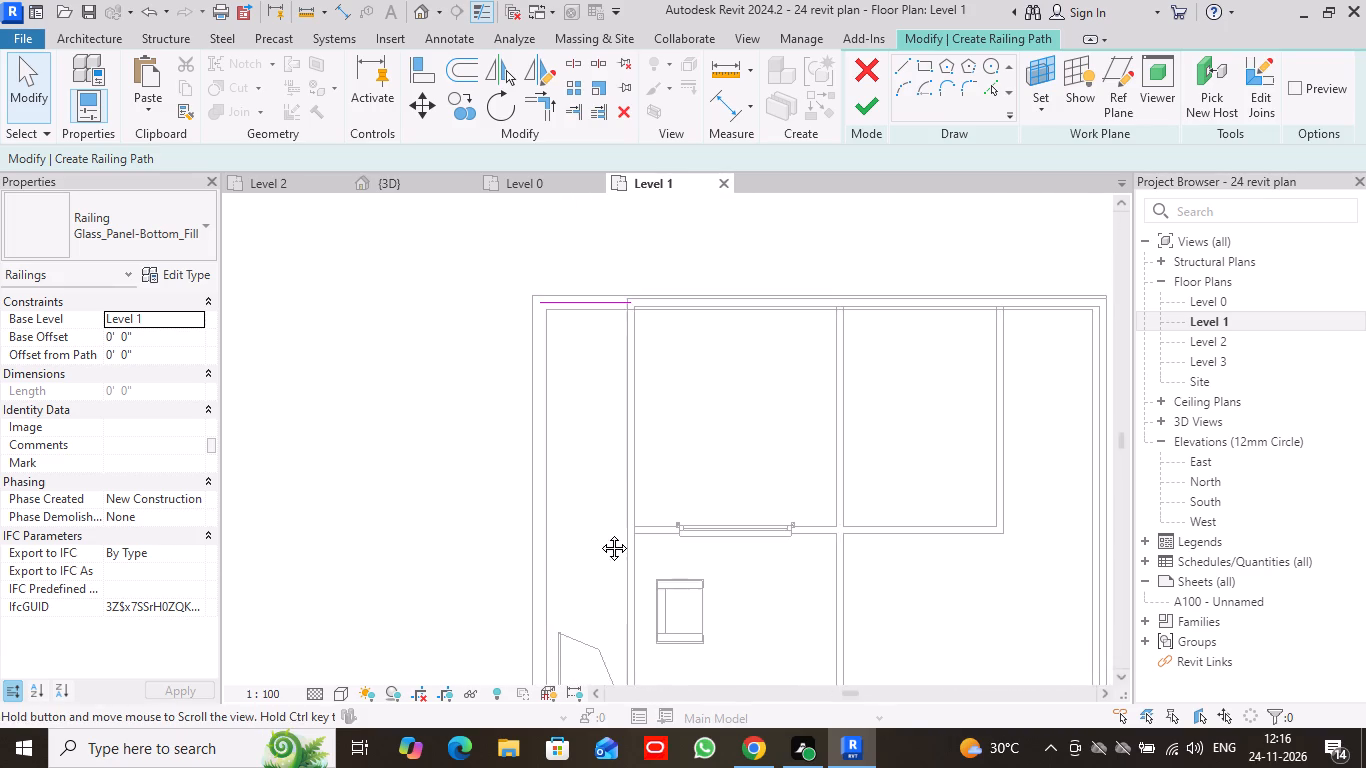
middle_click_drag(599, 533, 588, 459)
left_click(902, 66)
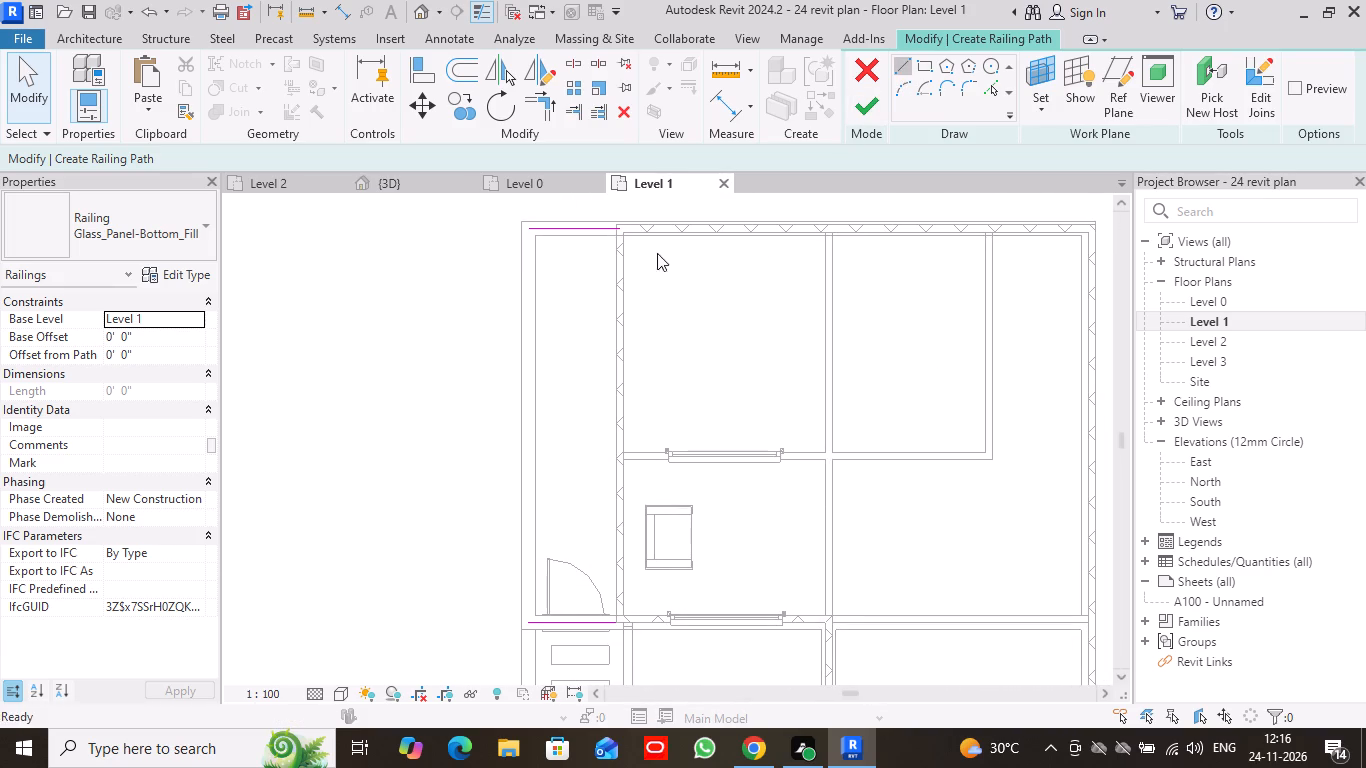
middle_click_drag(605, 278, 597, 354)
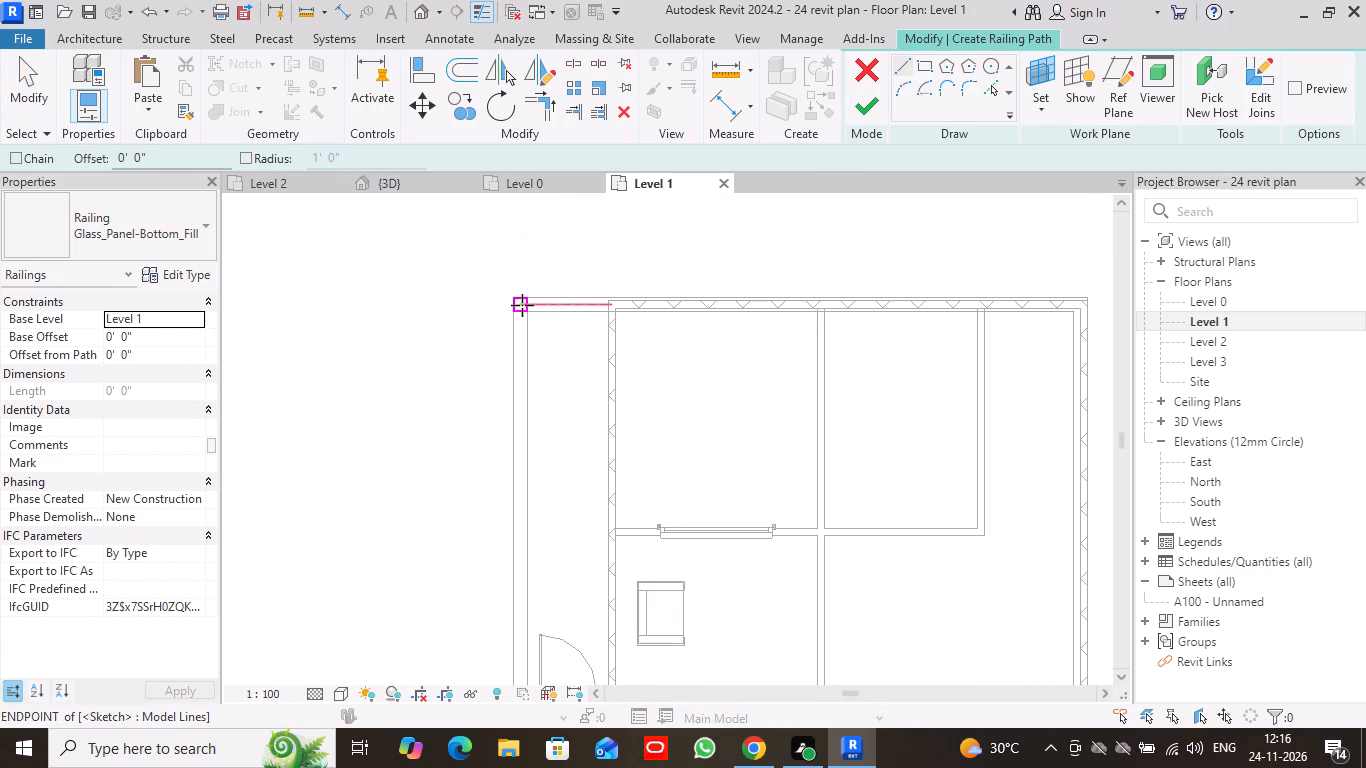
left_click(522, 305)
middle_click_drag(519, 521, 534, 303)
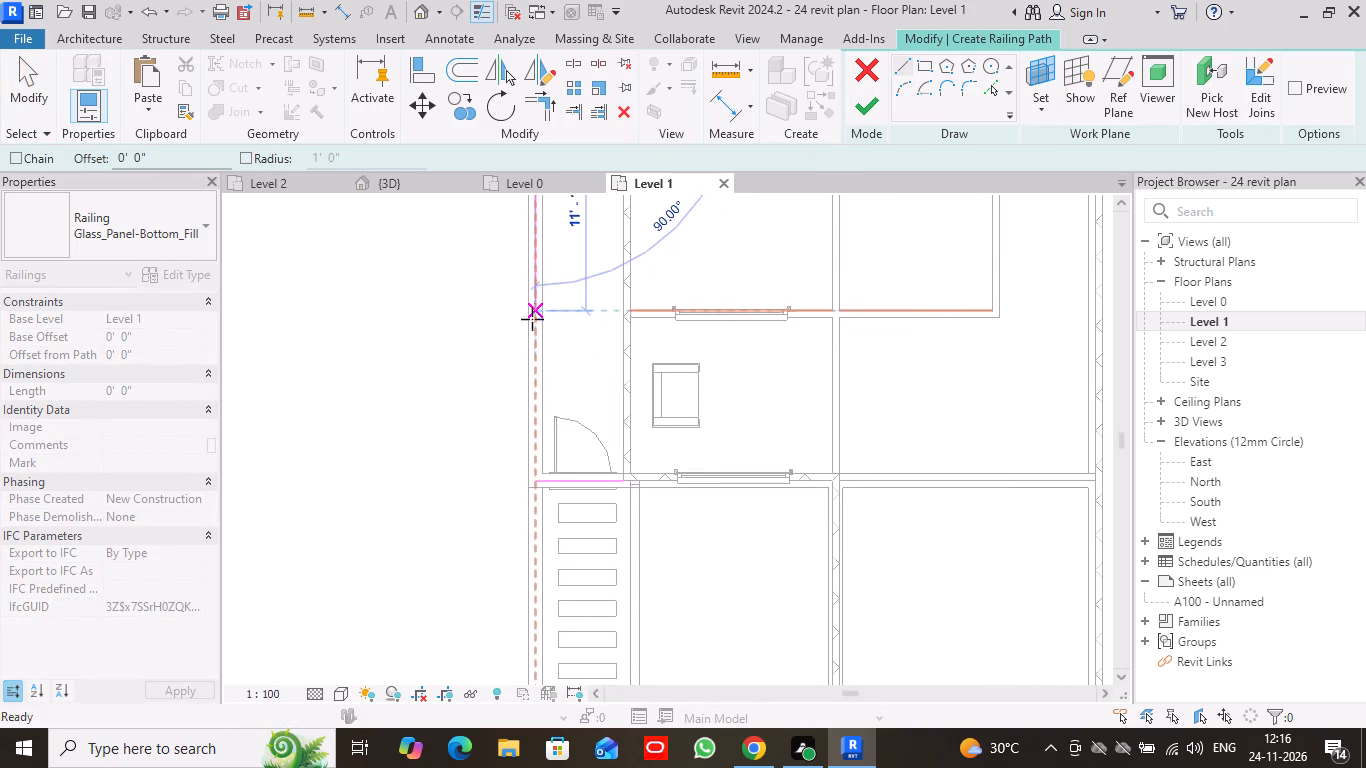
left_click(539, 481)
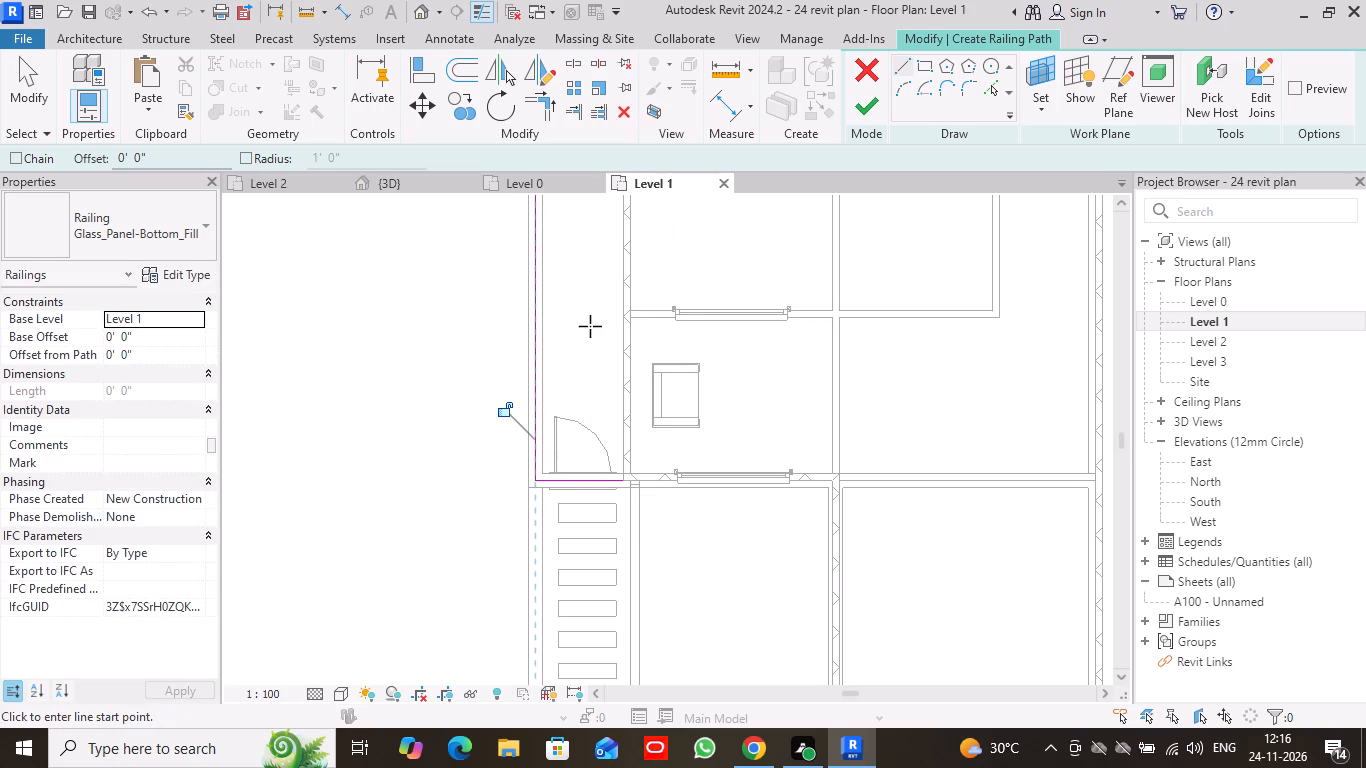
left_click(28, 76)
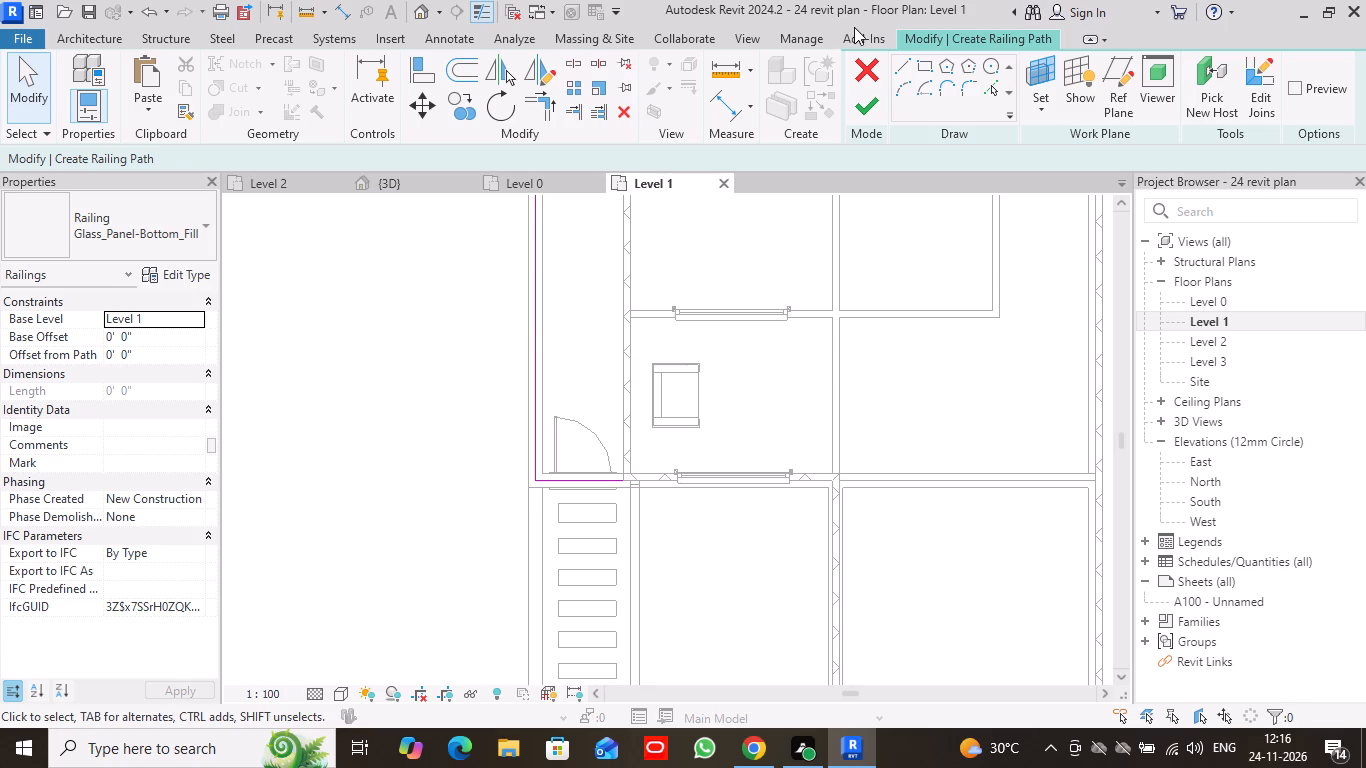
left_click(871, 99)
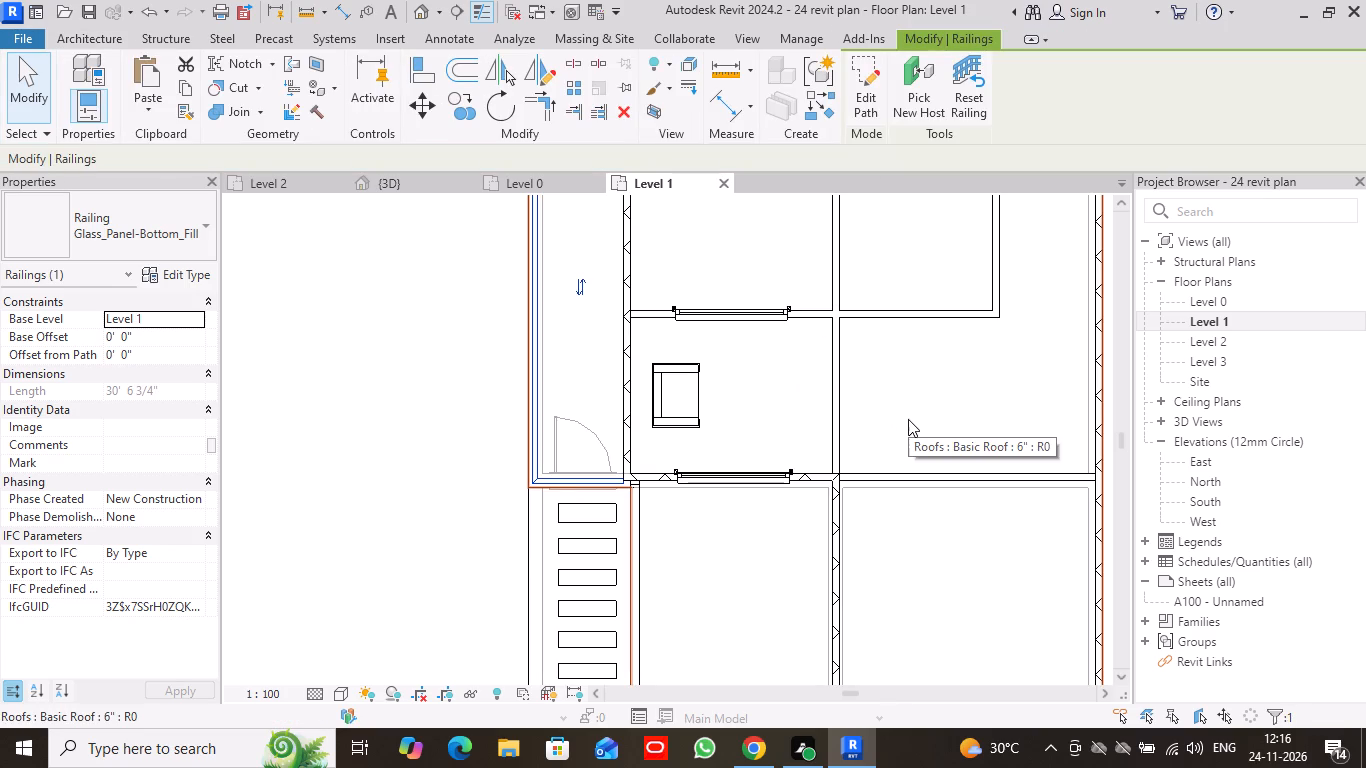
left_click(35, 94)
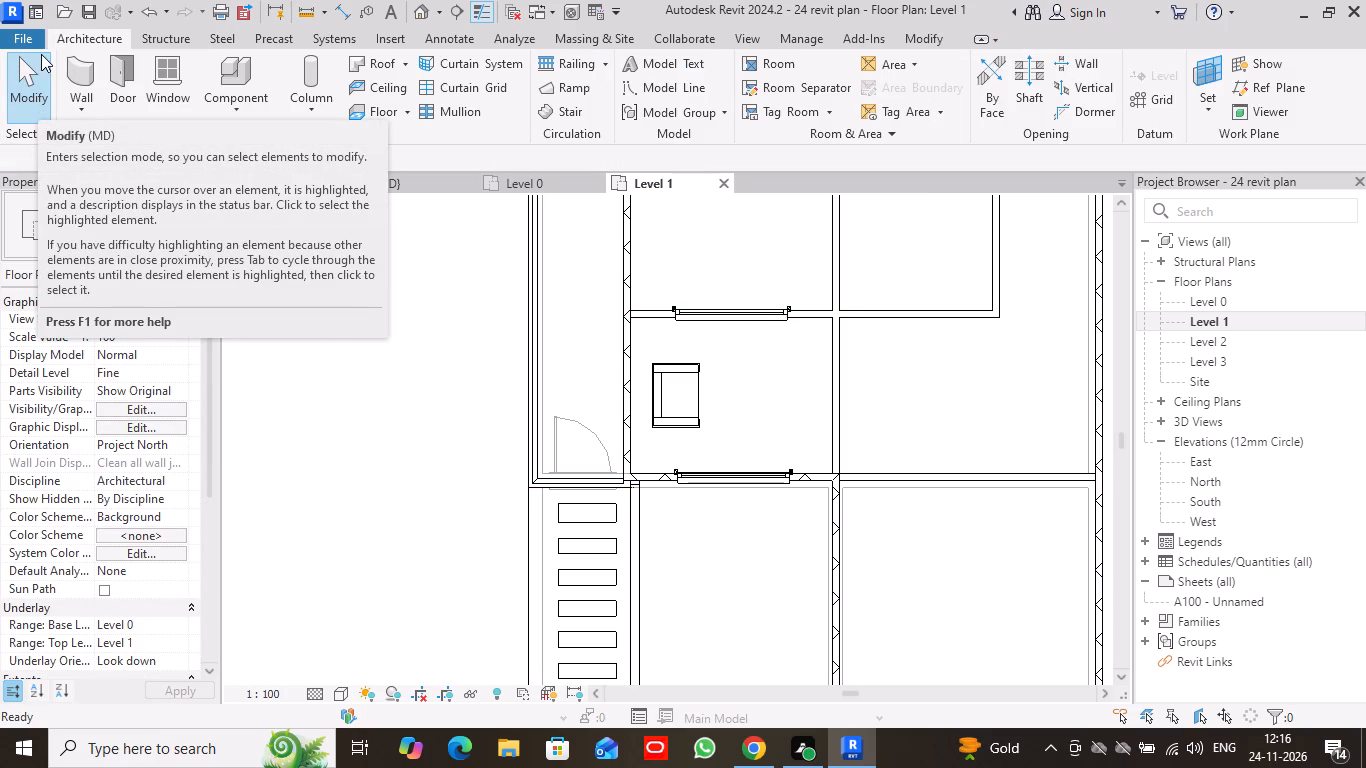
Examine the new west balcony railing and the front facade in the 3D view.
left_click(412, 177)
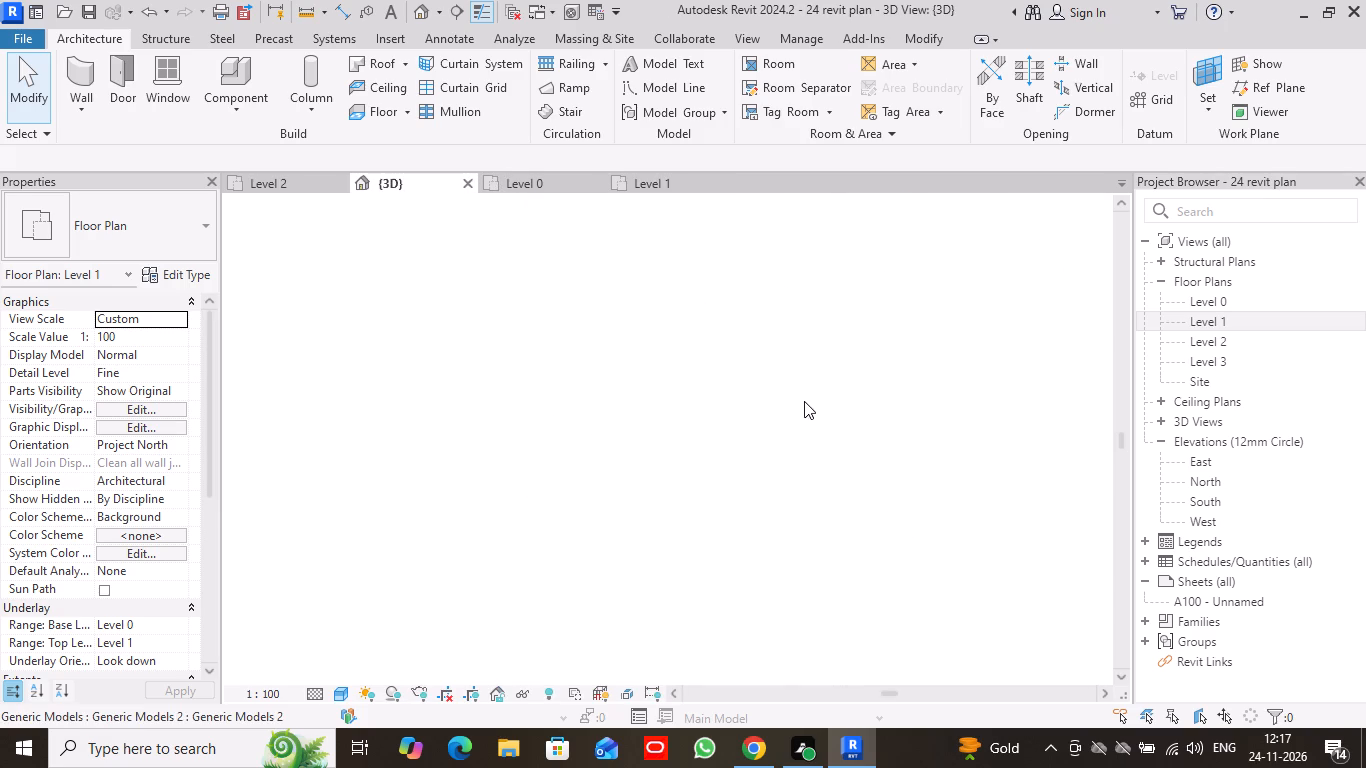
scroll(439, 425, "up", 5)
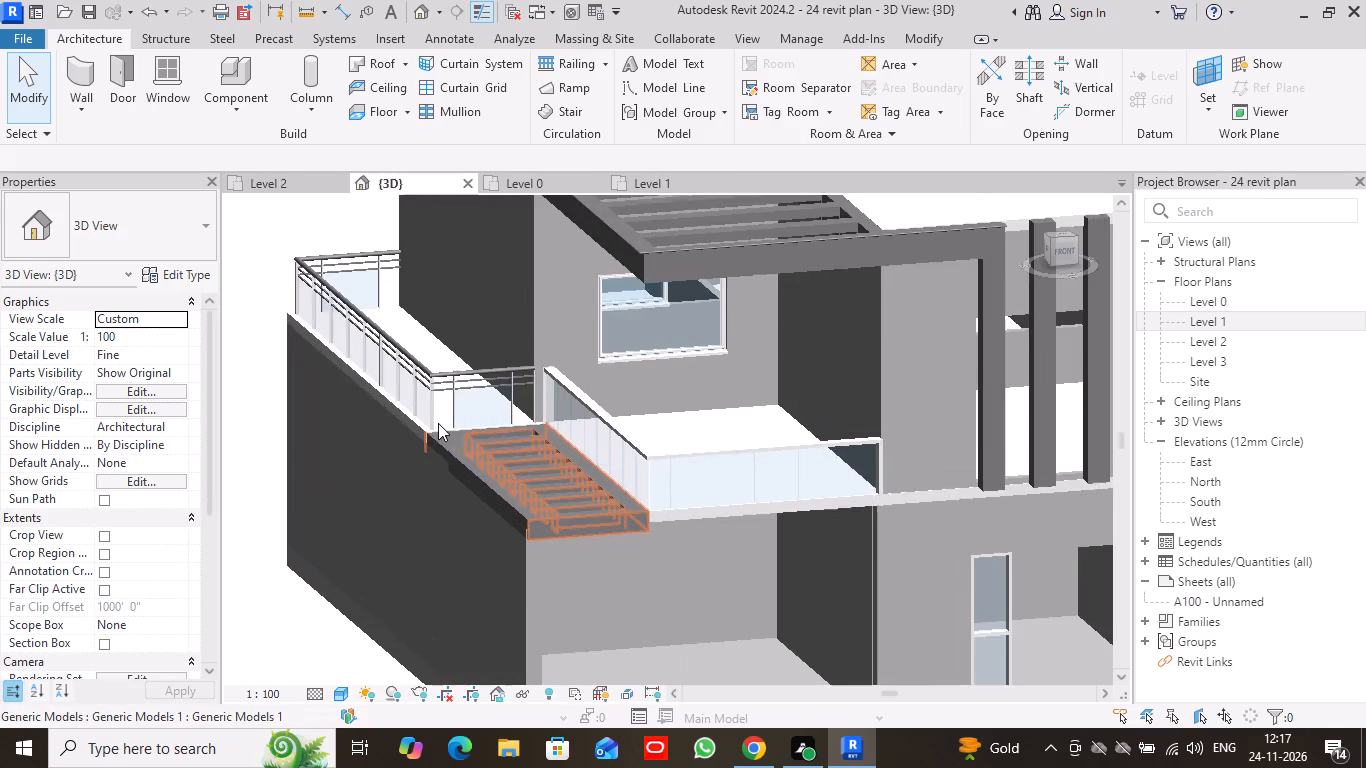
scroll(936, 349, "down", 1)
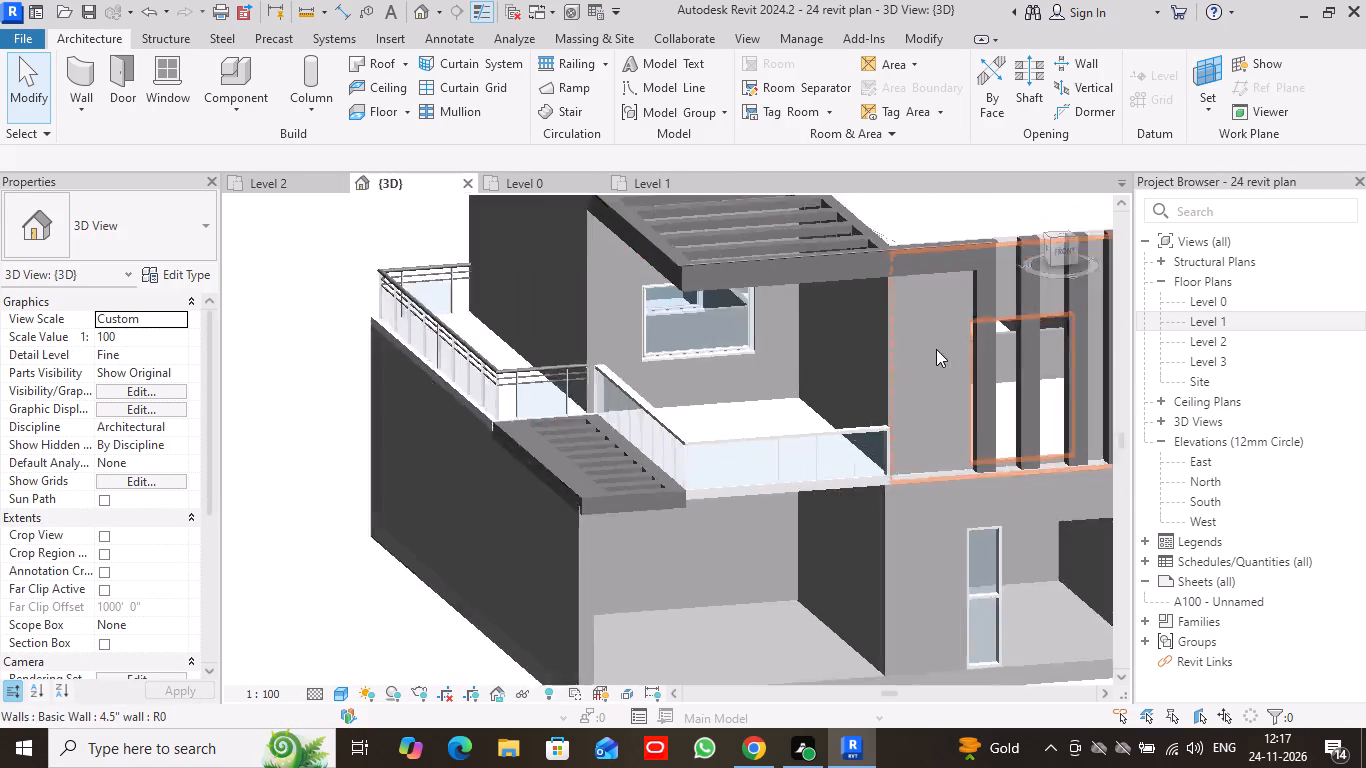
scroll(936, 349, "down", 5)
middle_click_drag(538, 296, 475, 331)
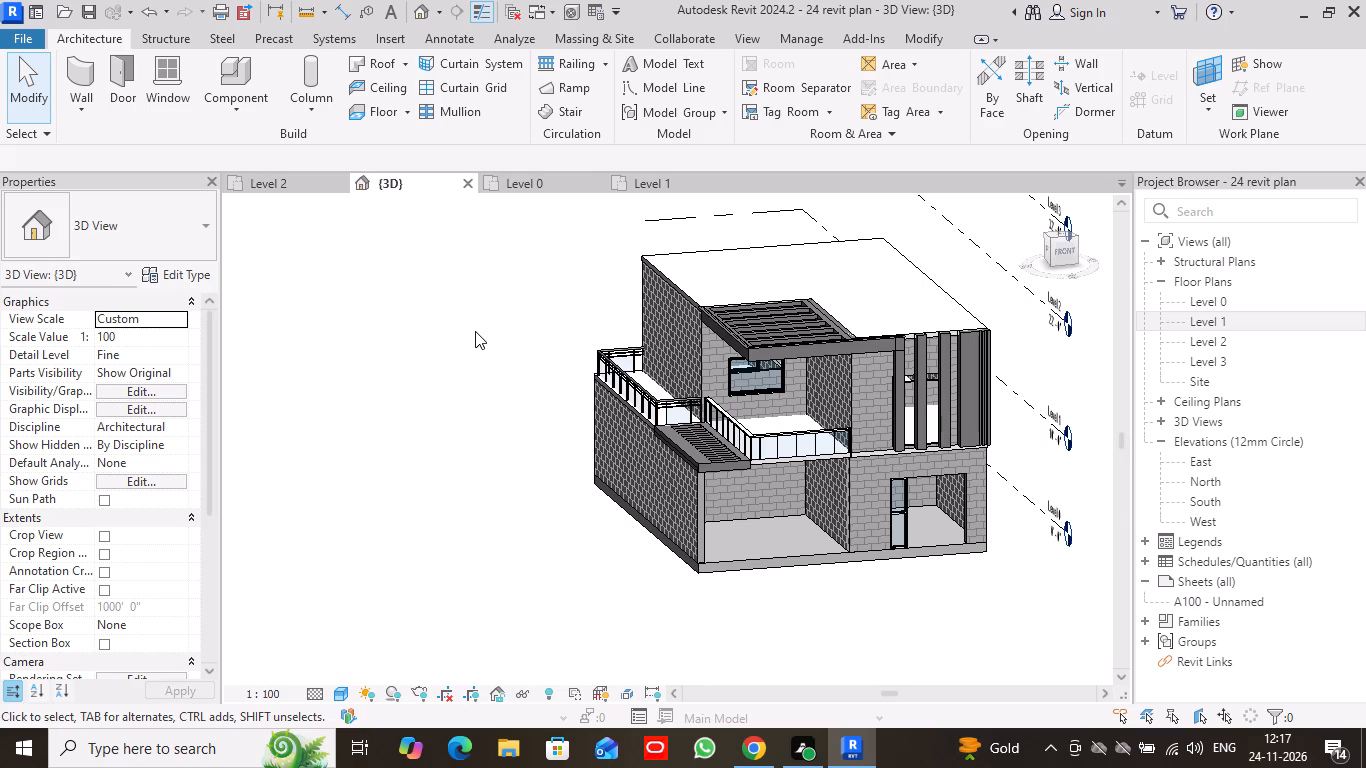
Inspect the balcony railings, slatted canopies and front facade in the 3D view, both close up and as a whole.
scroll(687, 424, "up", 2)
scroll(687, 424, "down", 1)
scroll(687, 424, "up", 2)
scroll(780, 458, "up", 3)
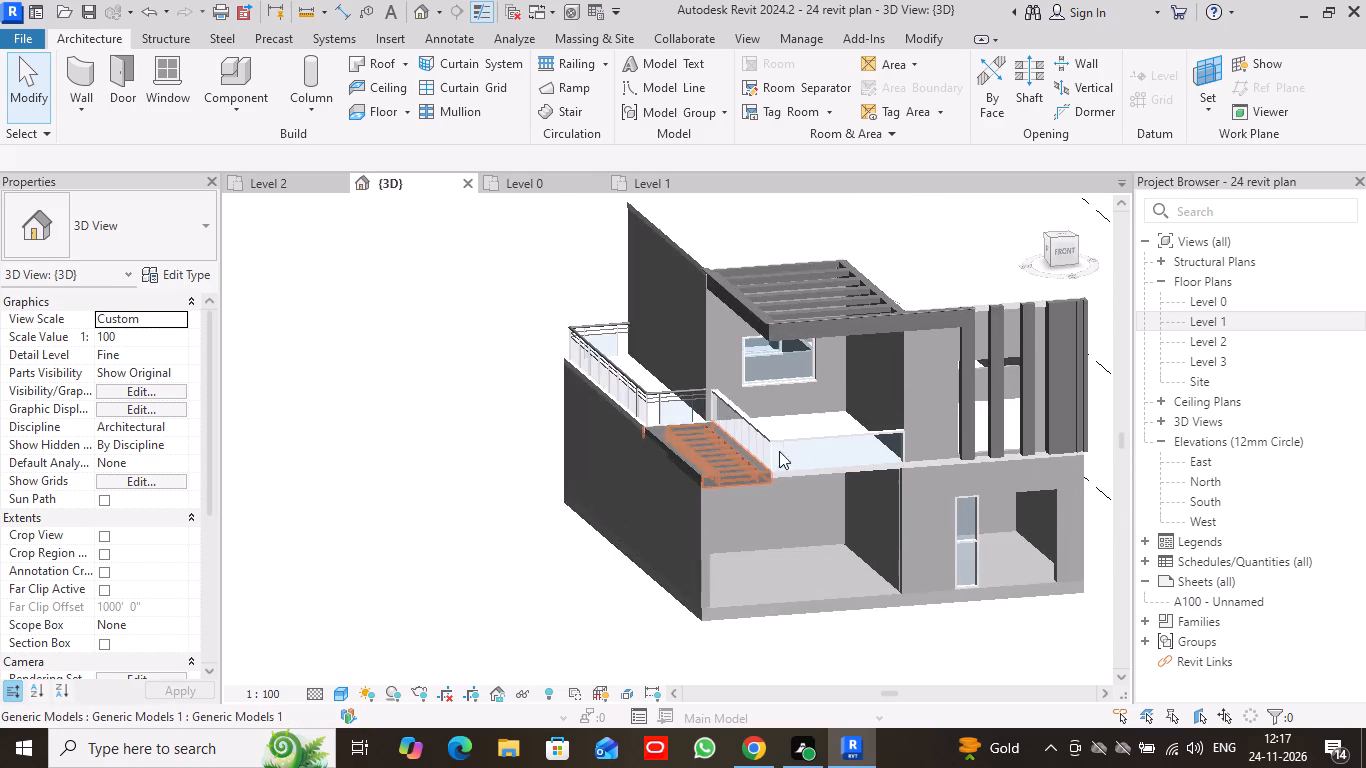
scroll(779, 451, "up", 2)
scroll(448, 388, "down", 6)
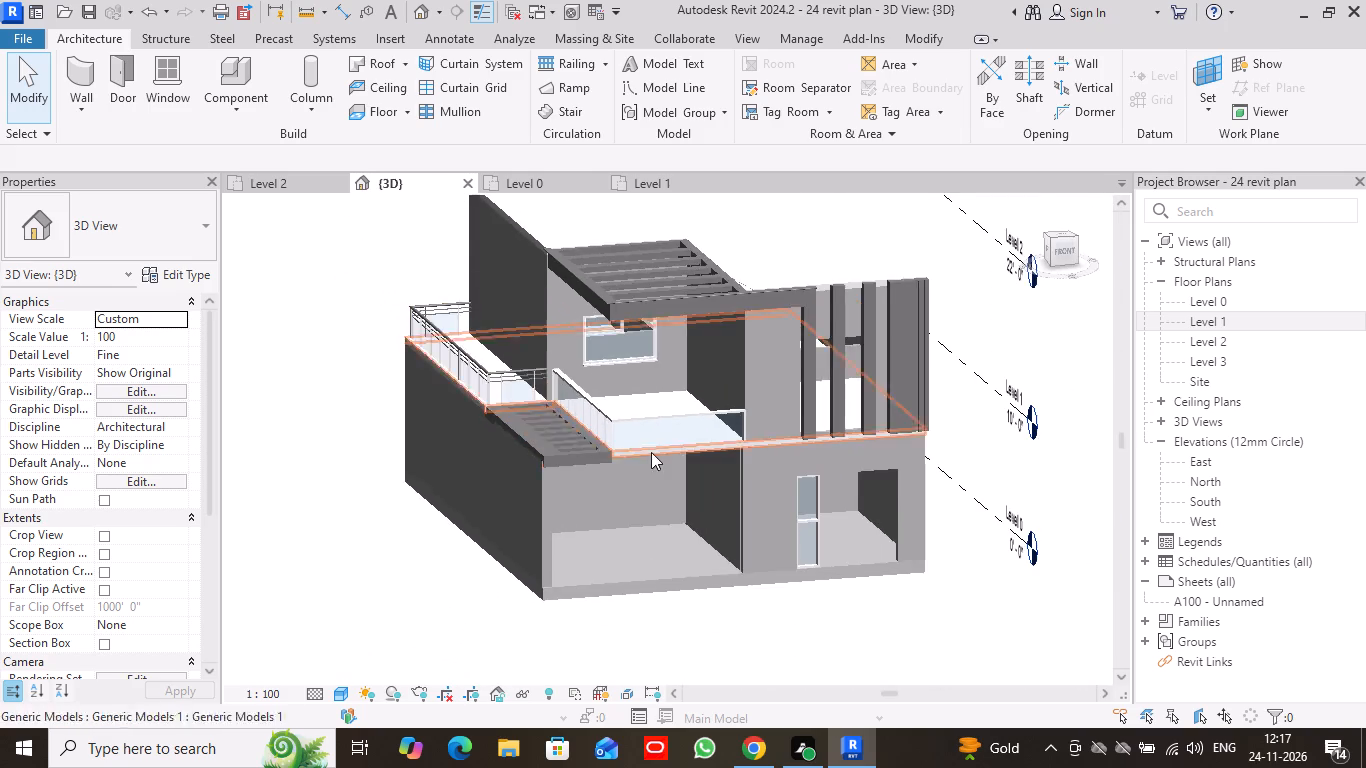
scroll(655, 436, "down", 1)
scroll(655, 434, "up", 1)
scroll(655, 434, "down", 1)
scroll(655, 434, "up", 2)
scroll(716, 550, "down", 5)
middle_click_drag(554, 584, 498, 517)
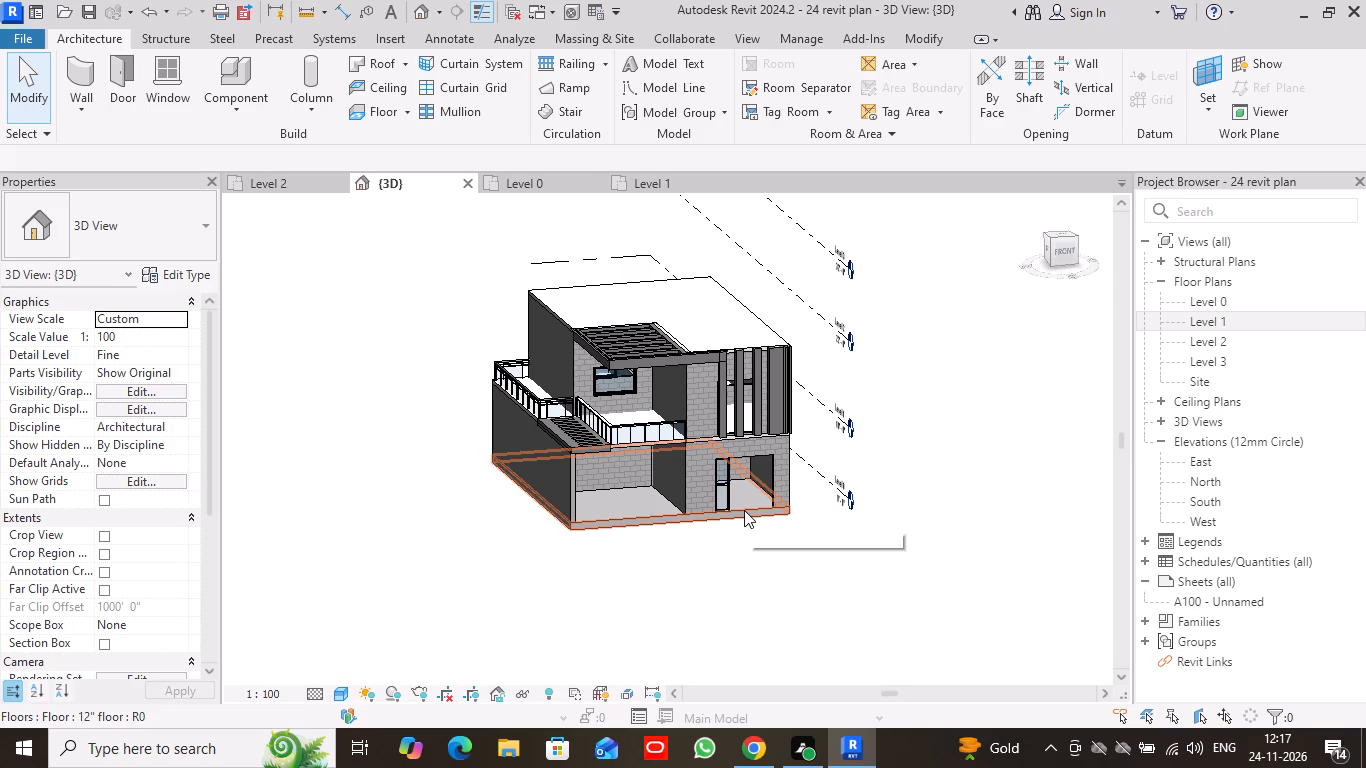
scroll(625, 403, "up", 4)
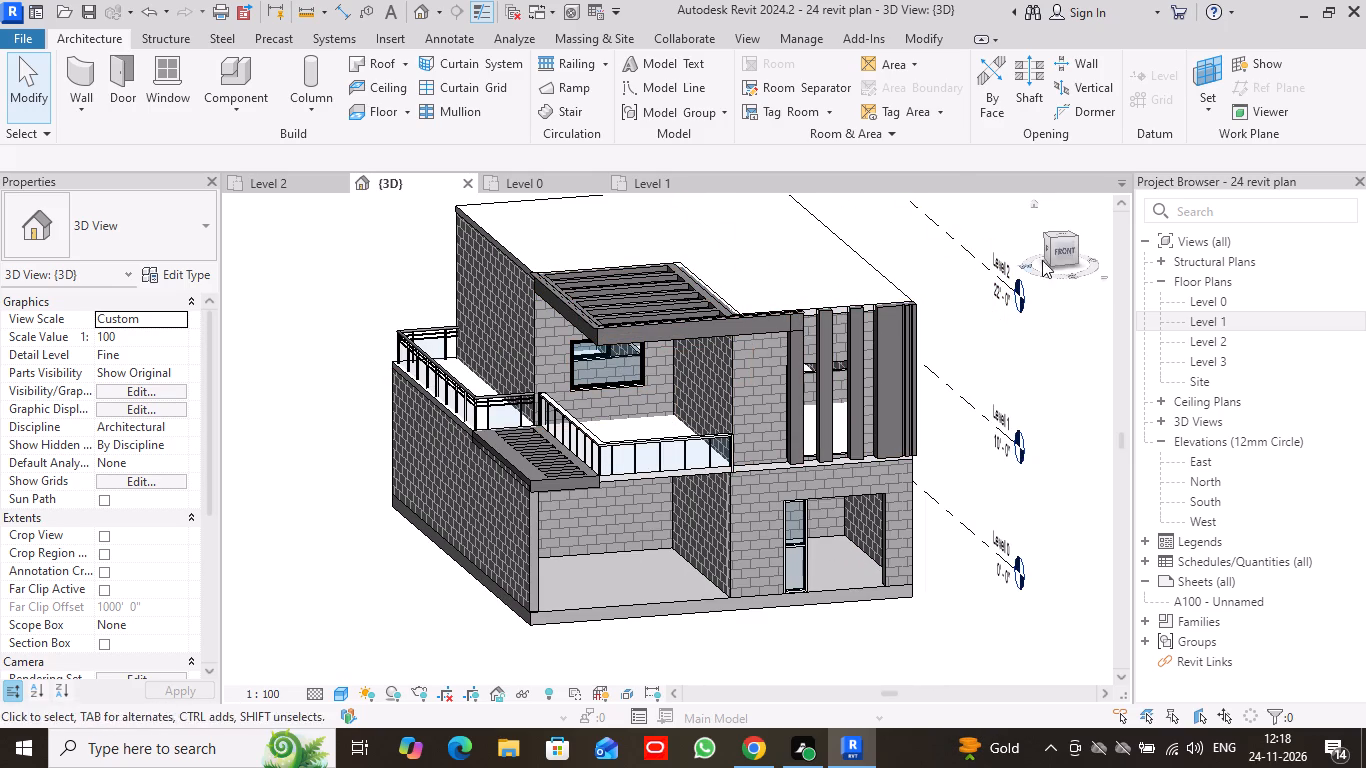
On the Level 1 floor plan, delete the Corbu chair from the room just north of the front balcony.
left_click(650, 179)
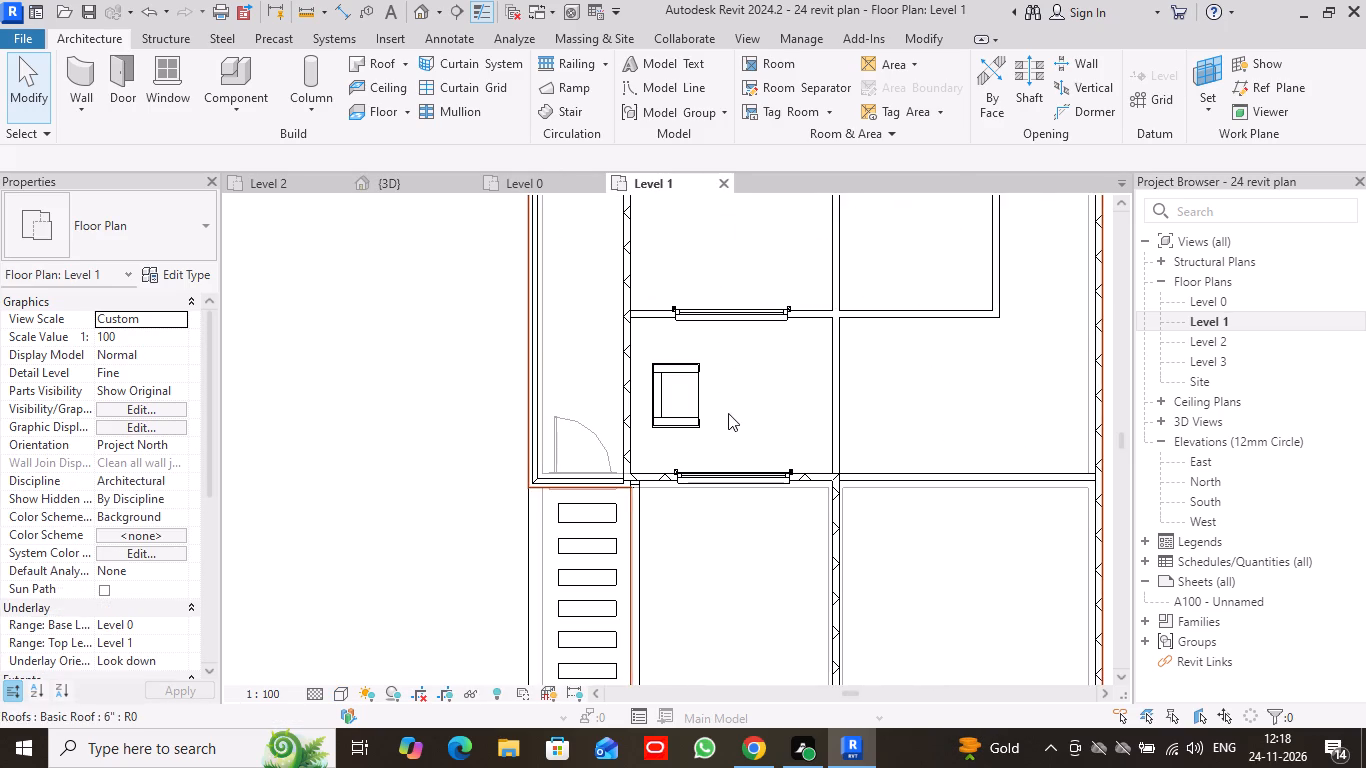
middle_click_drag(755, 430, 713, 330)
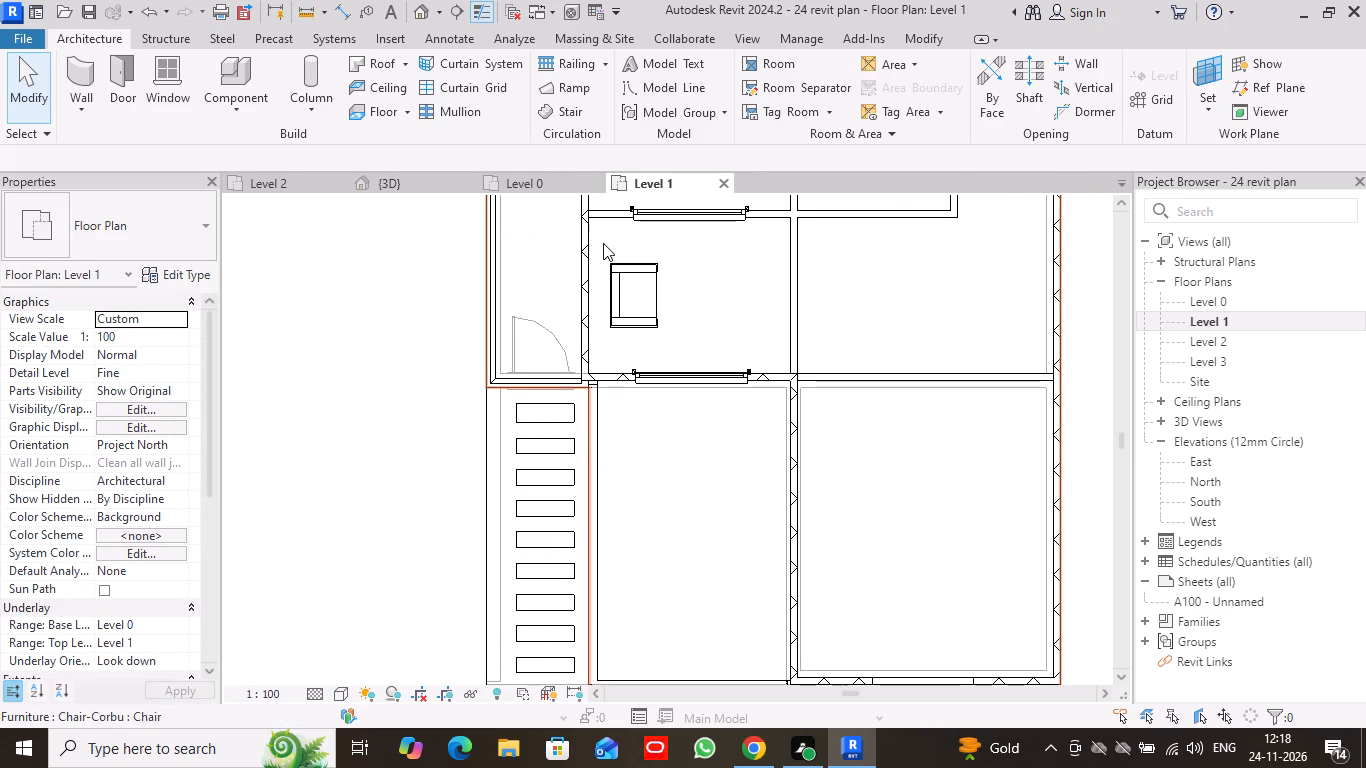
left_click_drag(602, 243, 616, 312)
left_click(40, 79)
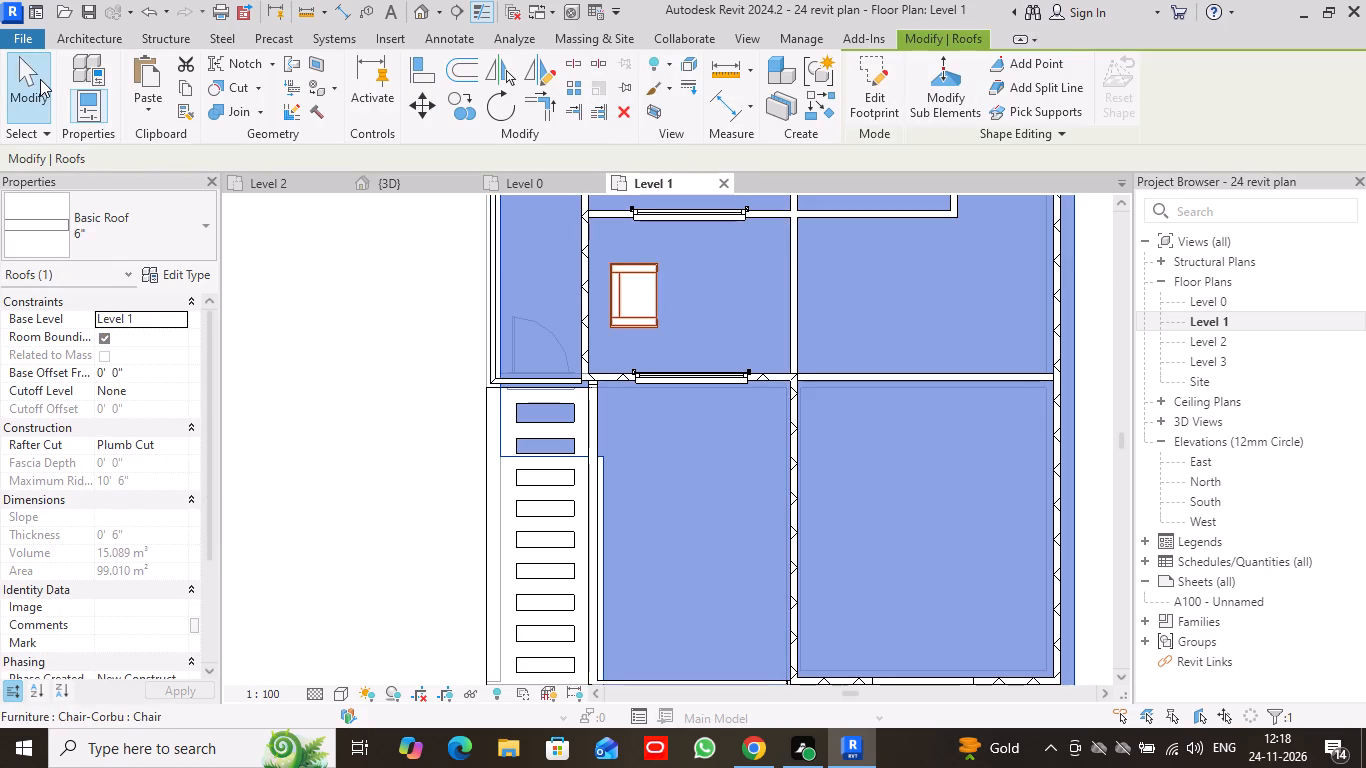
right_click(635, 285)
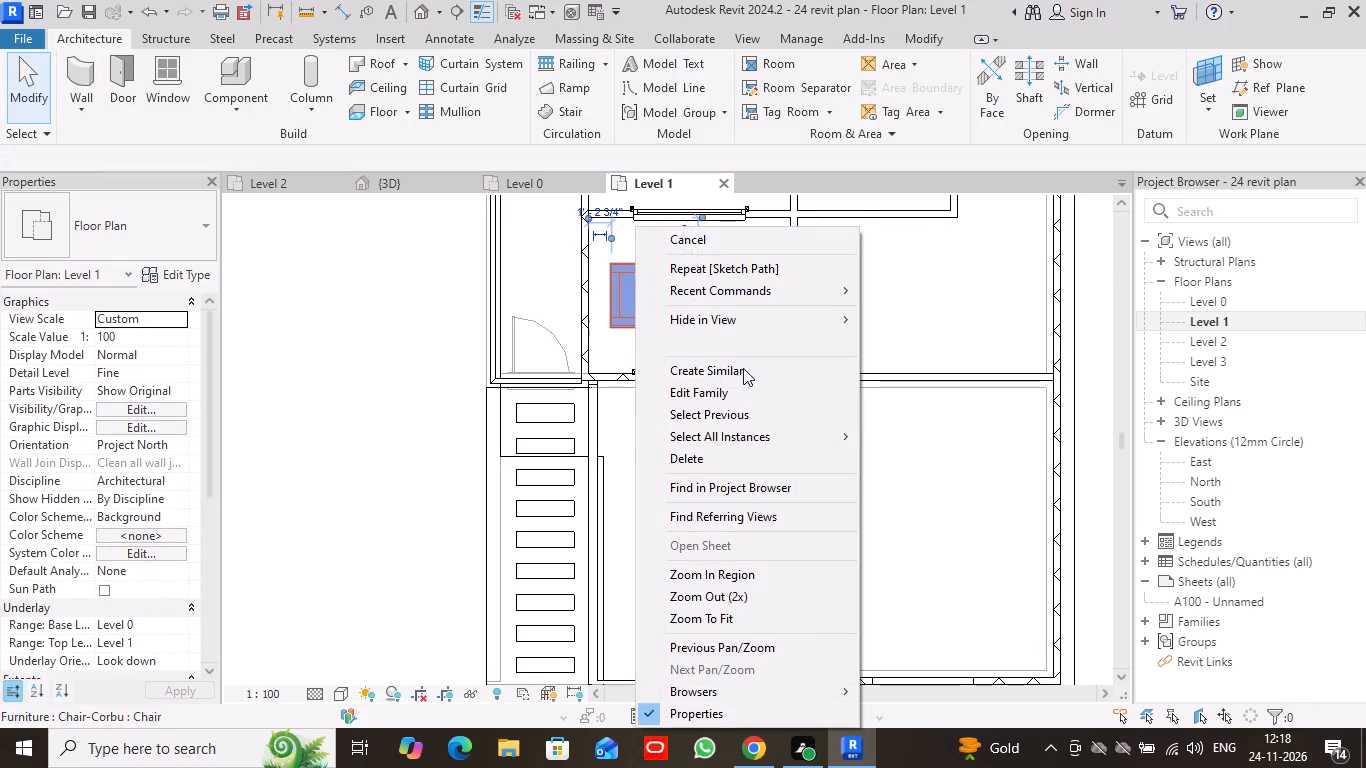
left_click(732, 467)
Place a Chair-Corbu, rotated a quarter turn to face east, on the front balcony about 2' 6" south of the windowed wall.
middle_click_drag(704, 544, 677, 447)
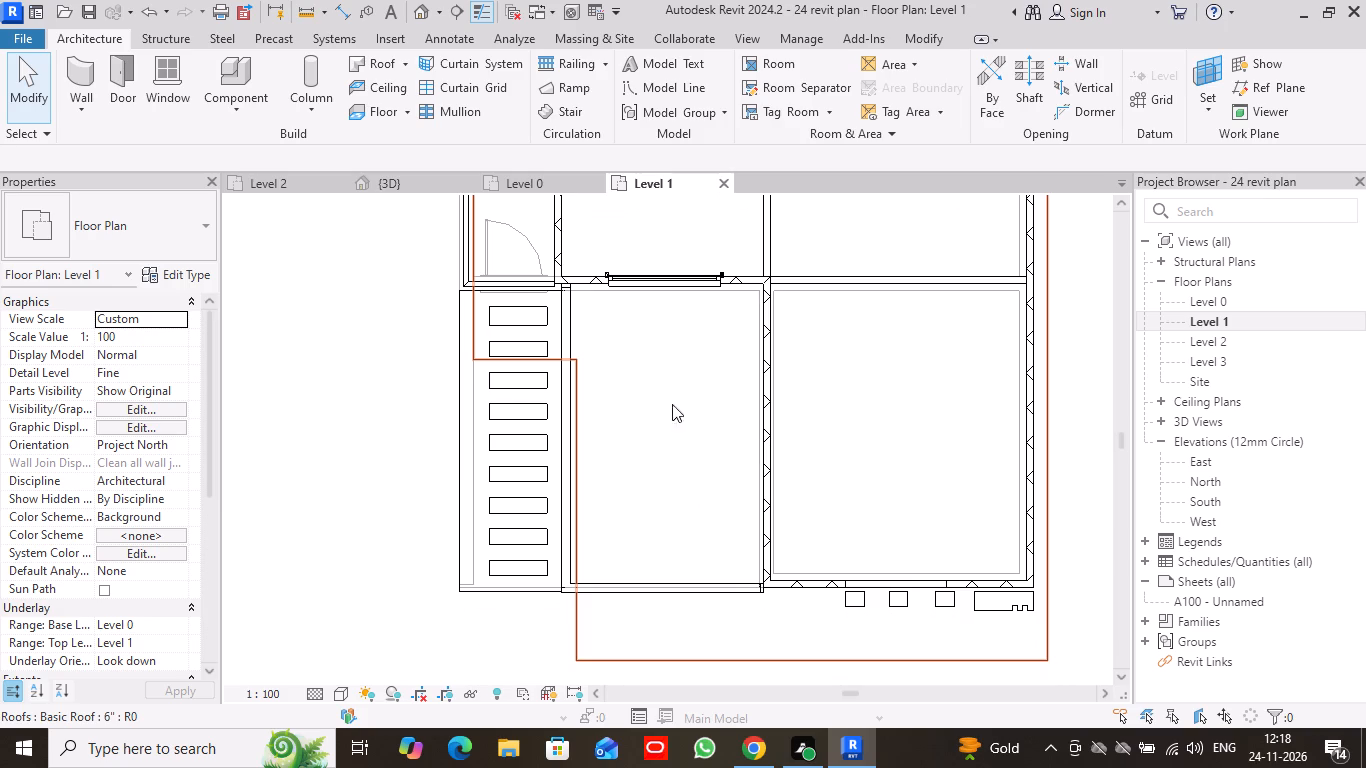
left_click(239, 104)
left_click(286, 143)
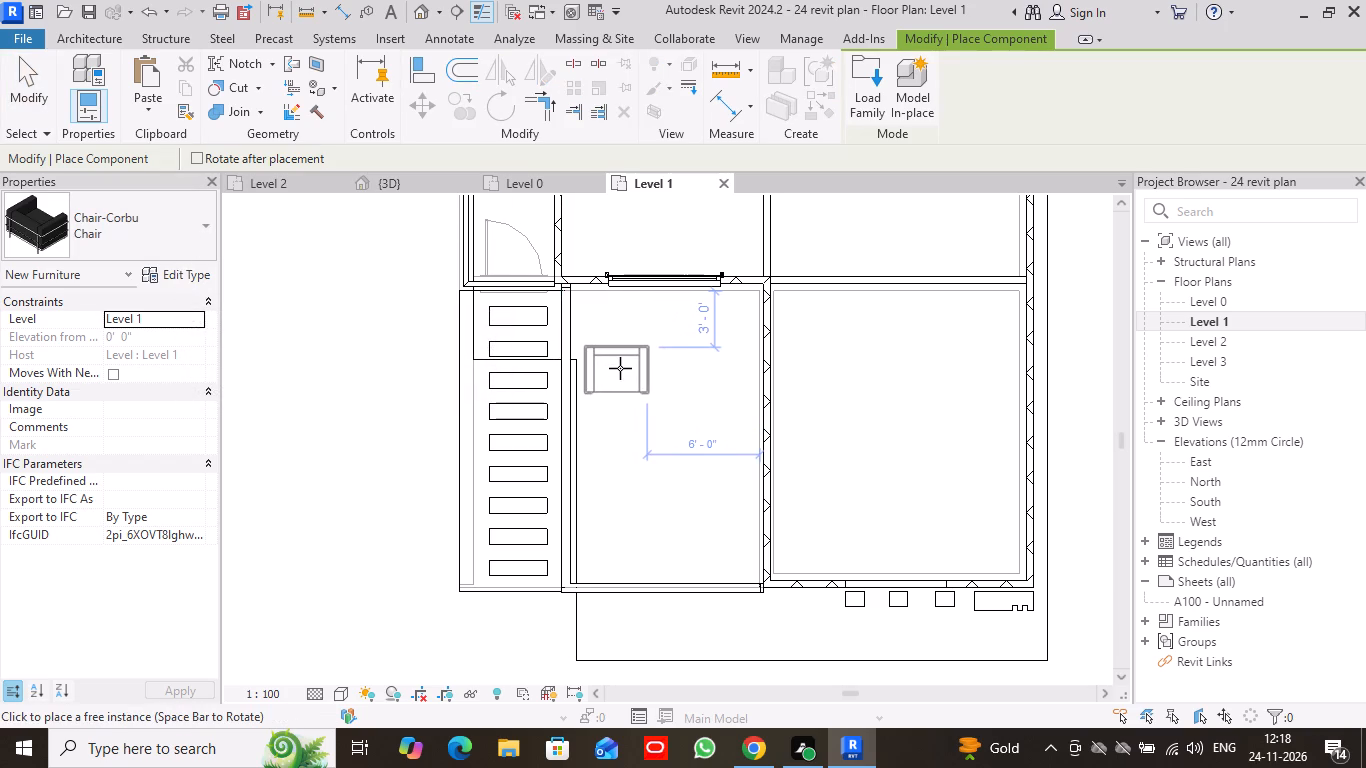
key("space")
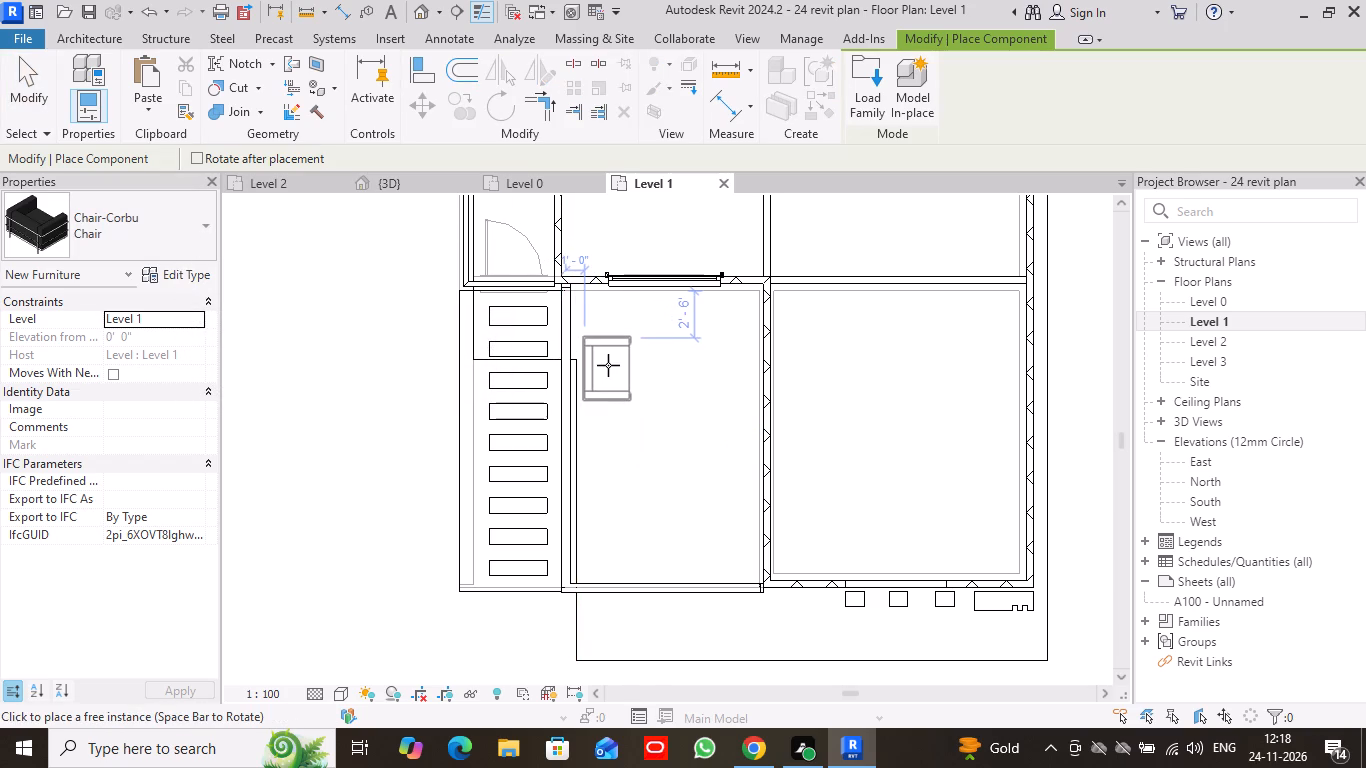
left_click(608, 365)
left_click(18, 72)
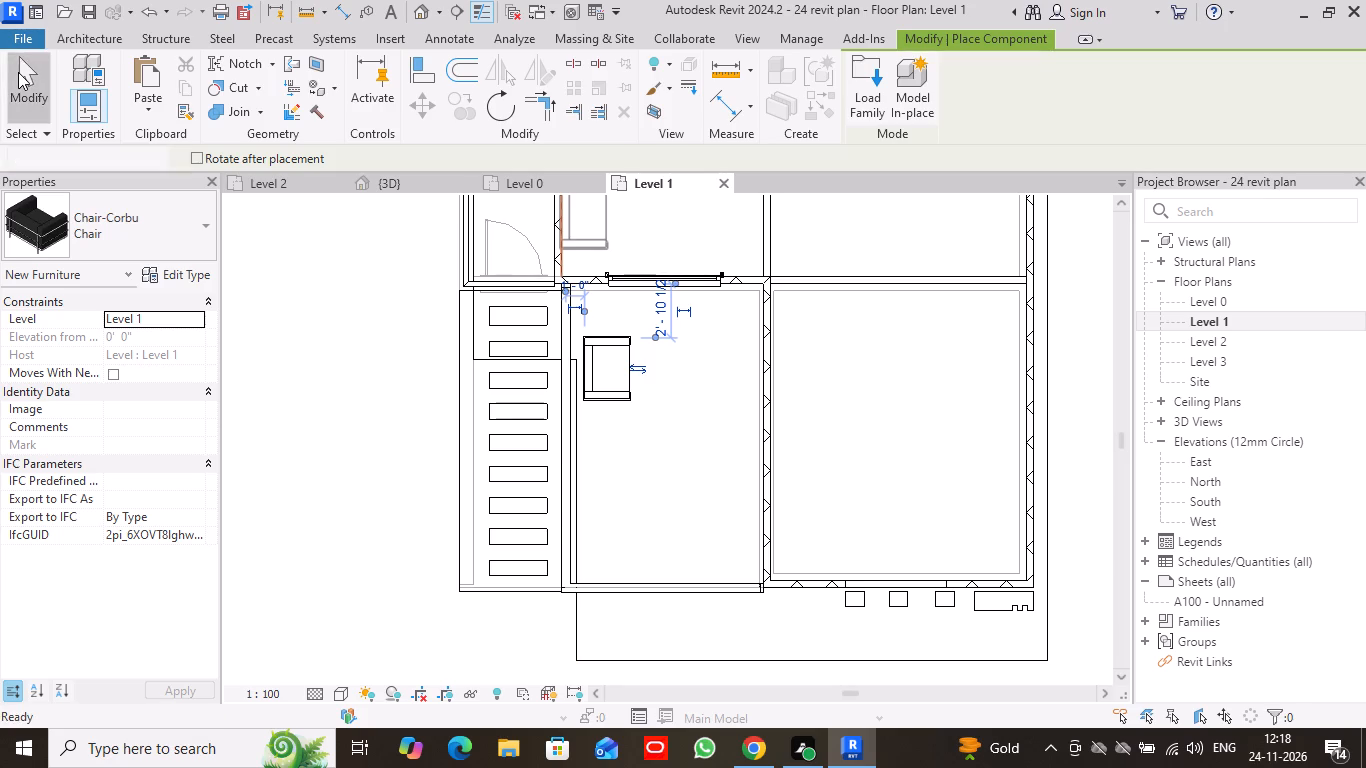
Examine the balcony chair and front facade in the 3D view, from straight in front and slightly above.
left_click(375, 184)
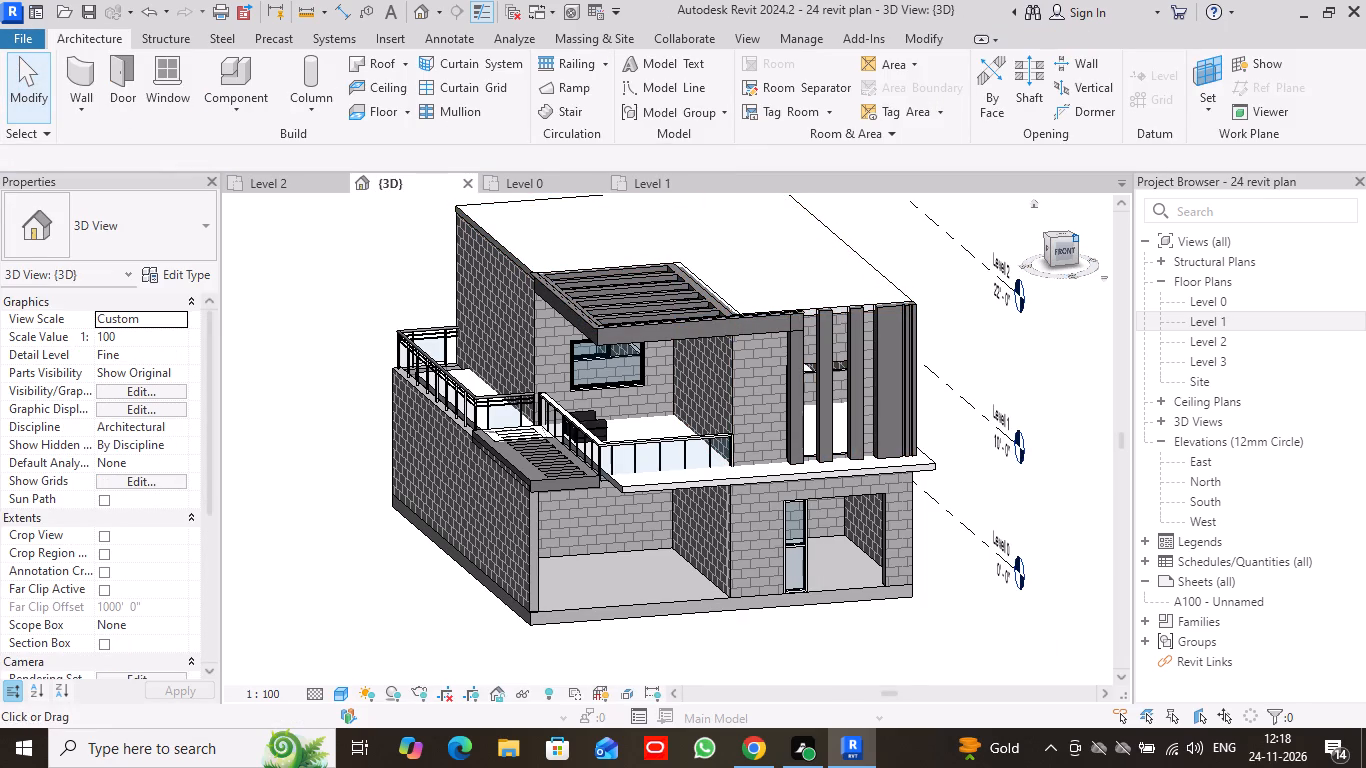
left_click_drag(1075, 241, 1046, 254)
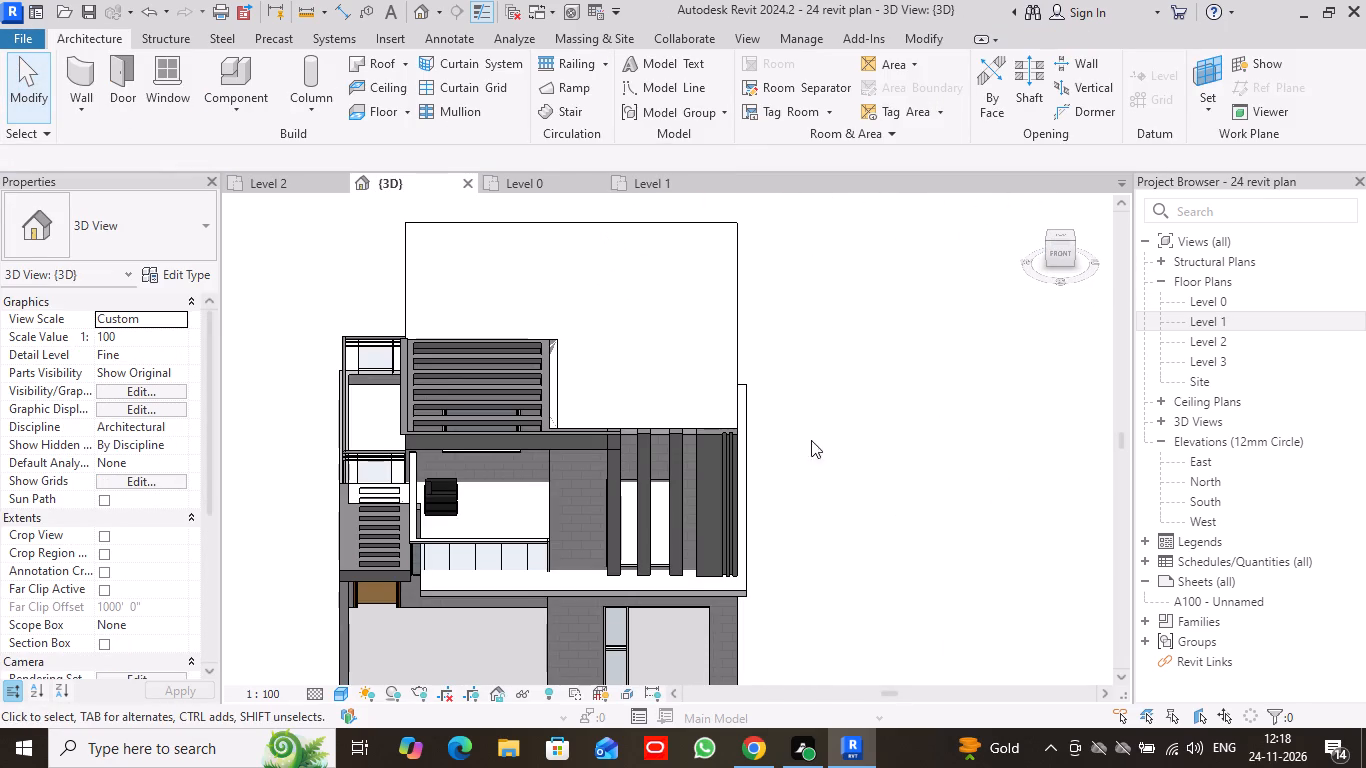
middle_click_drag(847, 436, 926, 355)
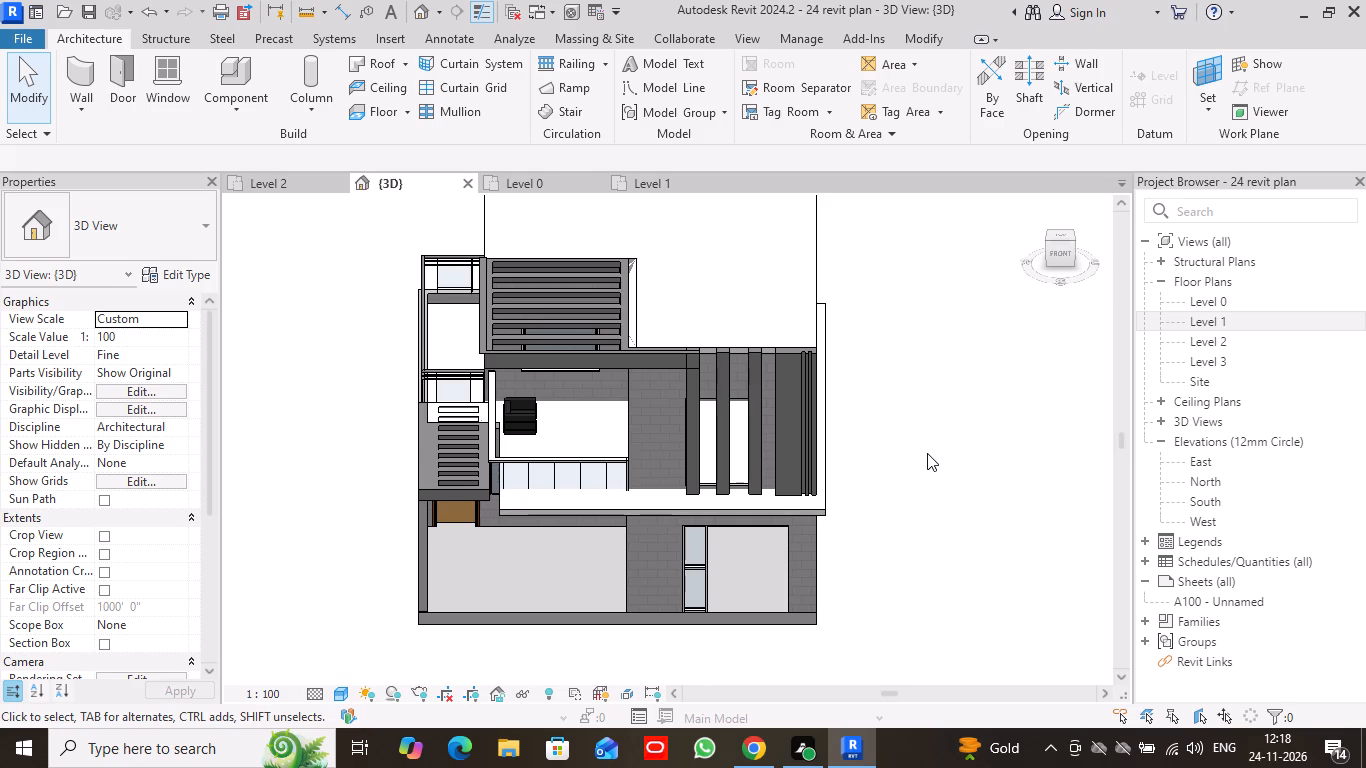
middle_click_drag(910, 498, 912, 455)
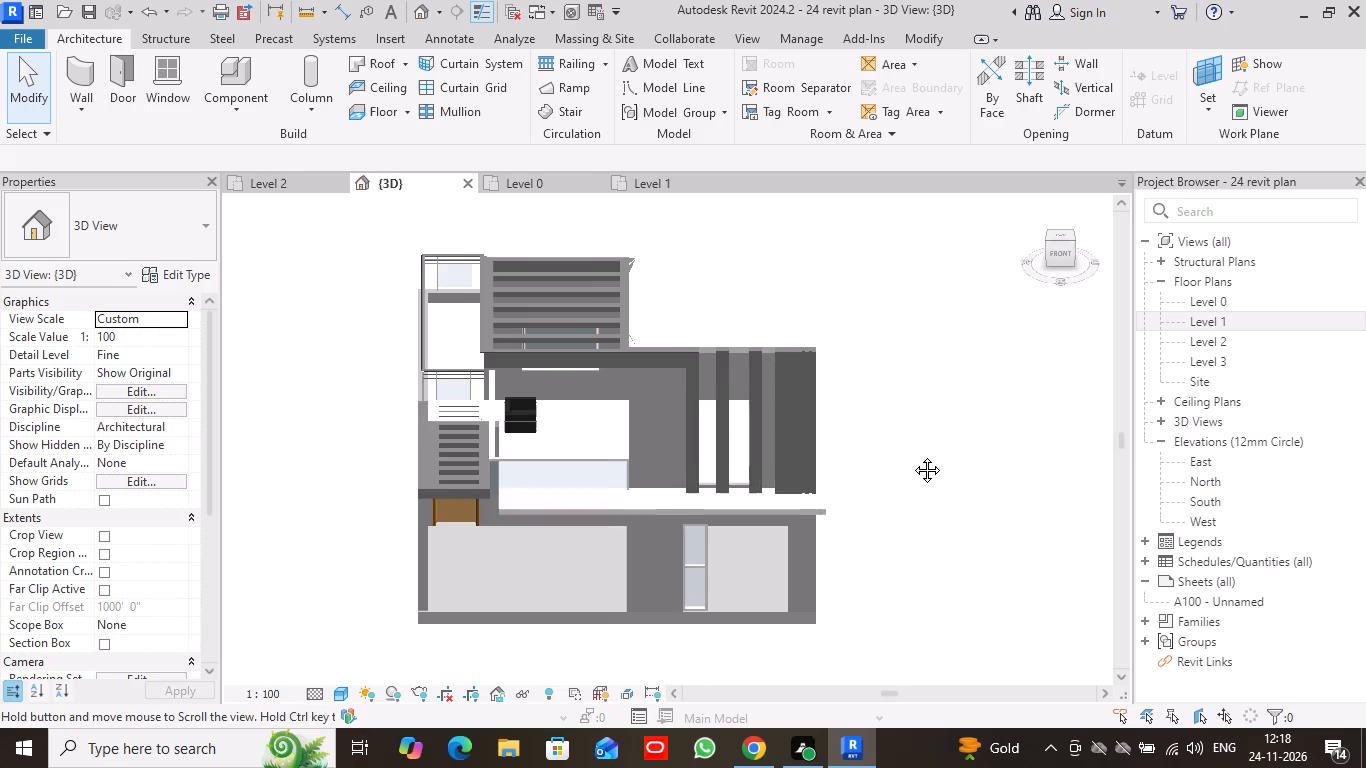
middle_click_drag(912, 455, 913, 450)
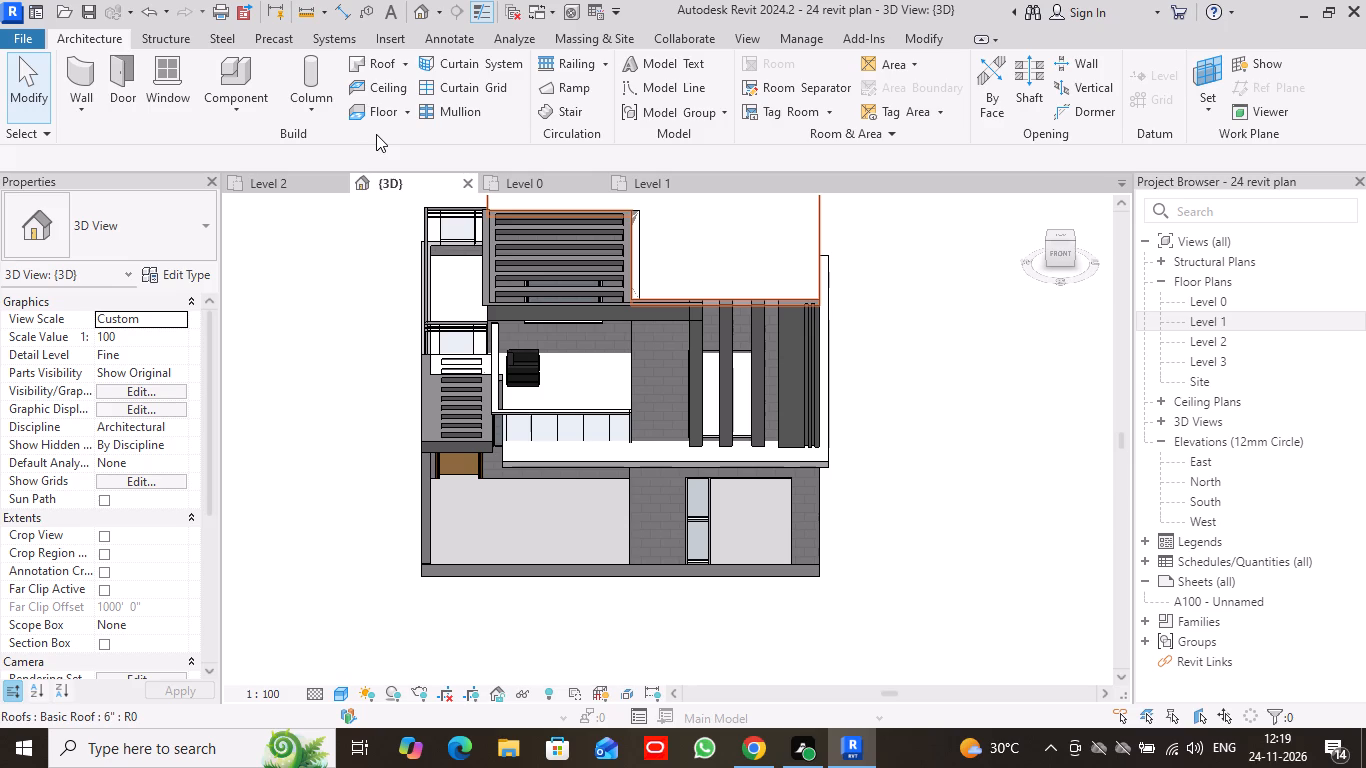
left_click(40, 105)
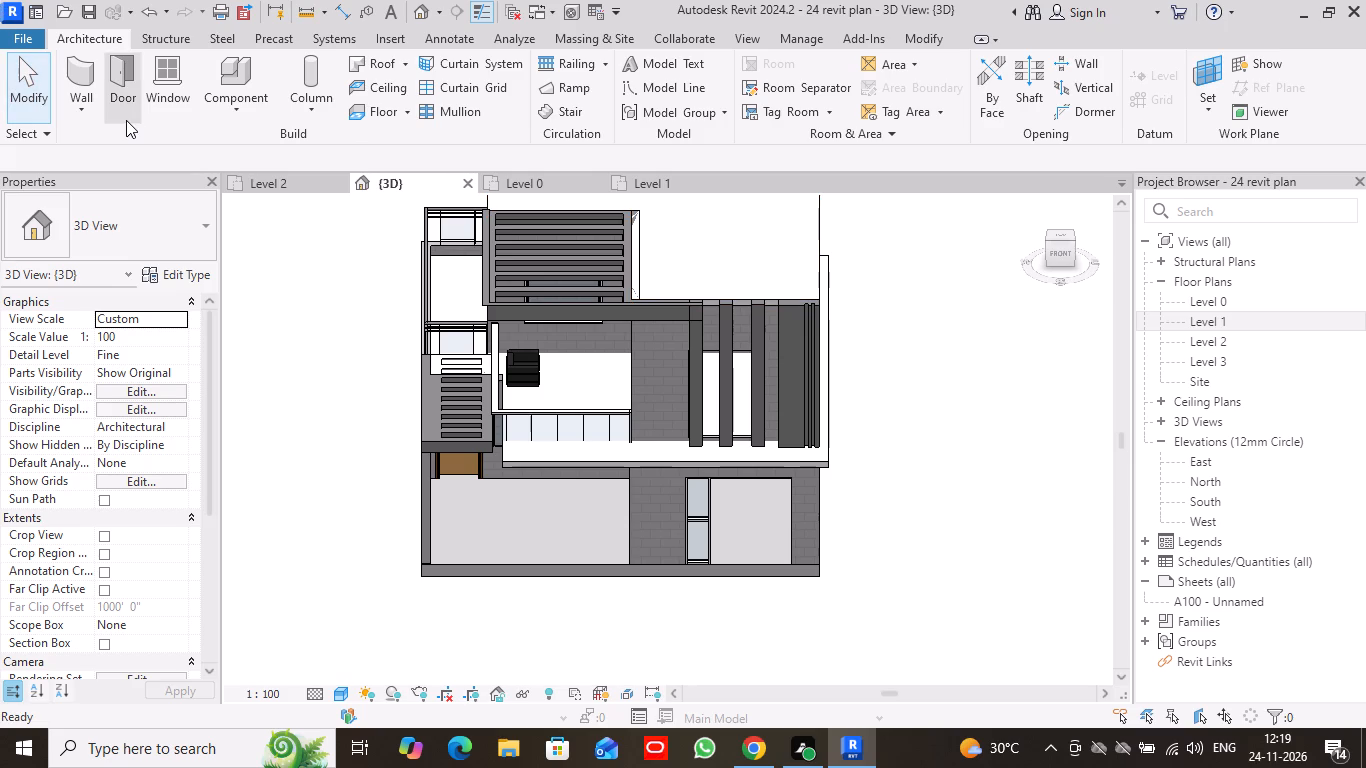
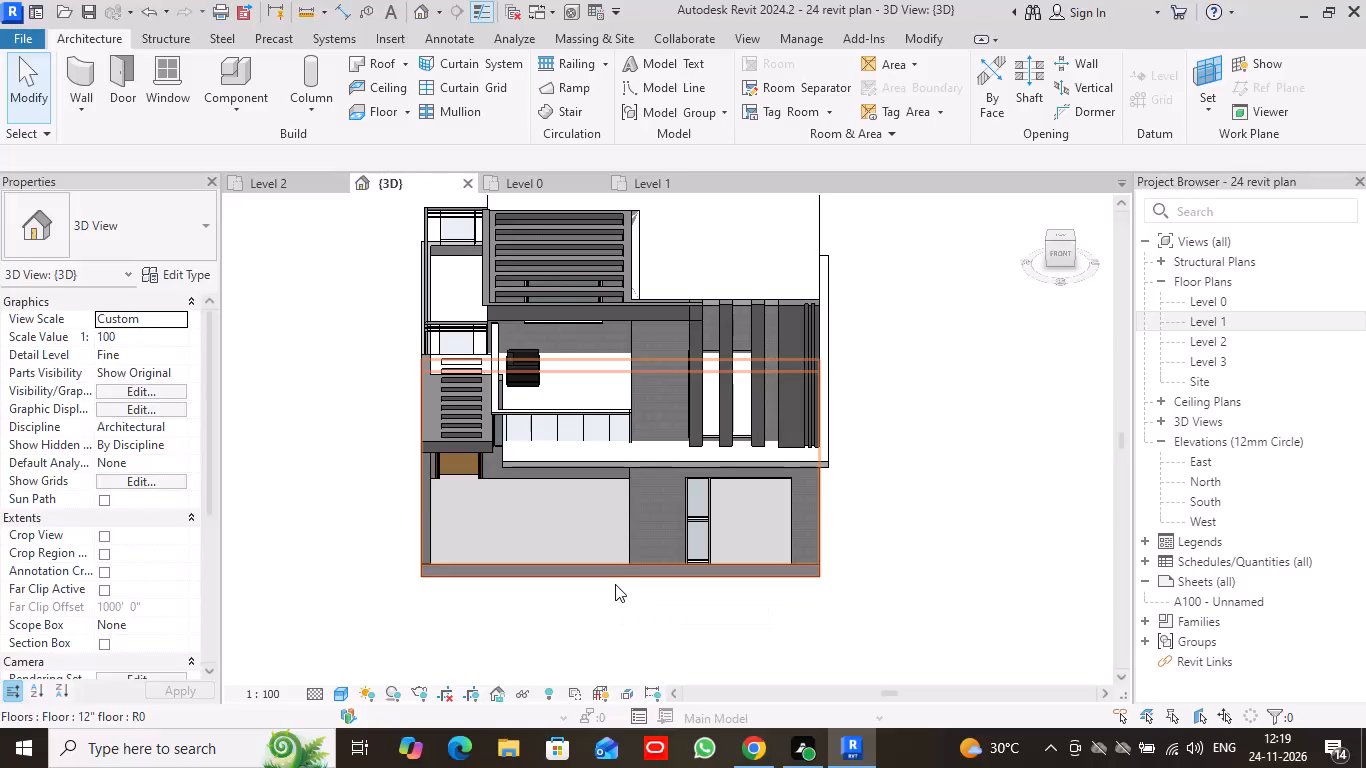
Start a new in-place component in the Generic Models category, keeping the suggested name.
left_click(254, 113)
left_click(315, 194)
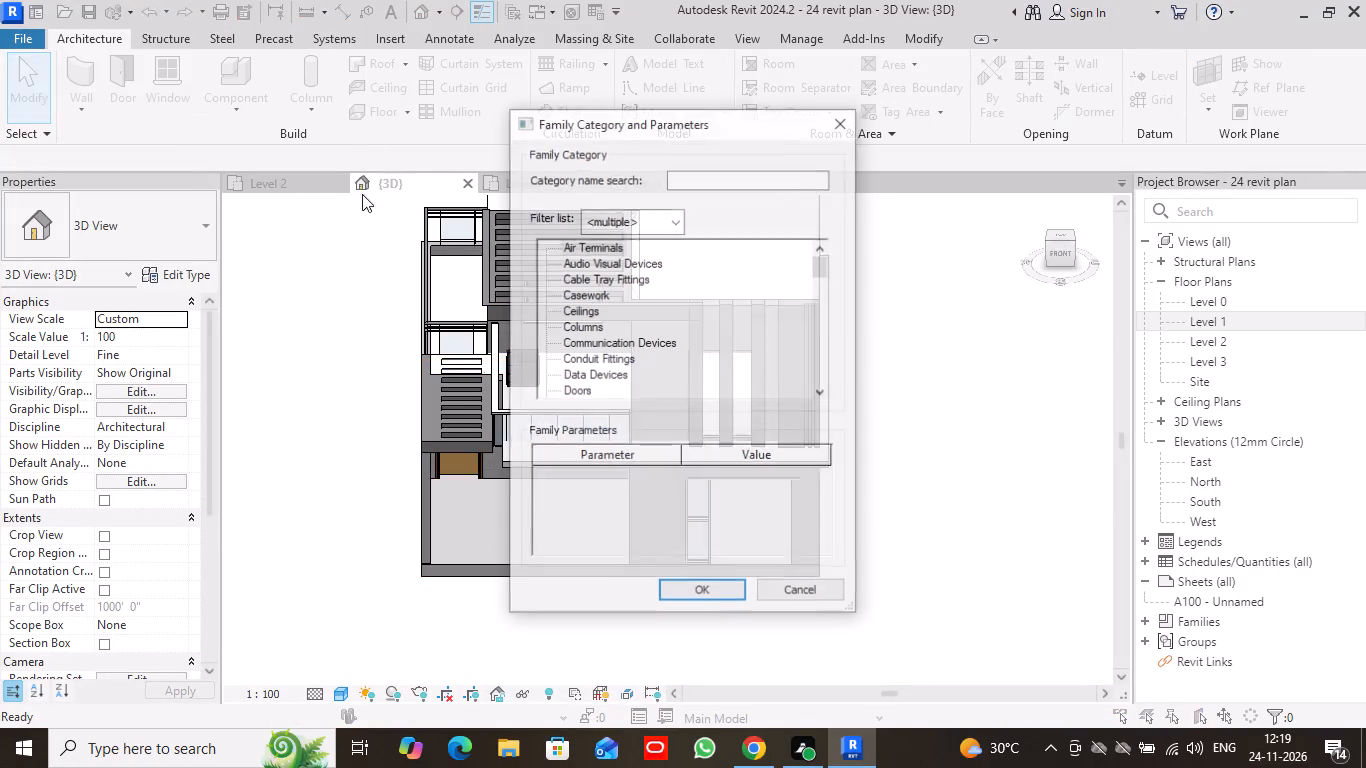
scroll(625, 364, "down", 12)
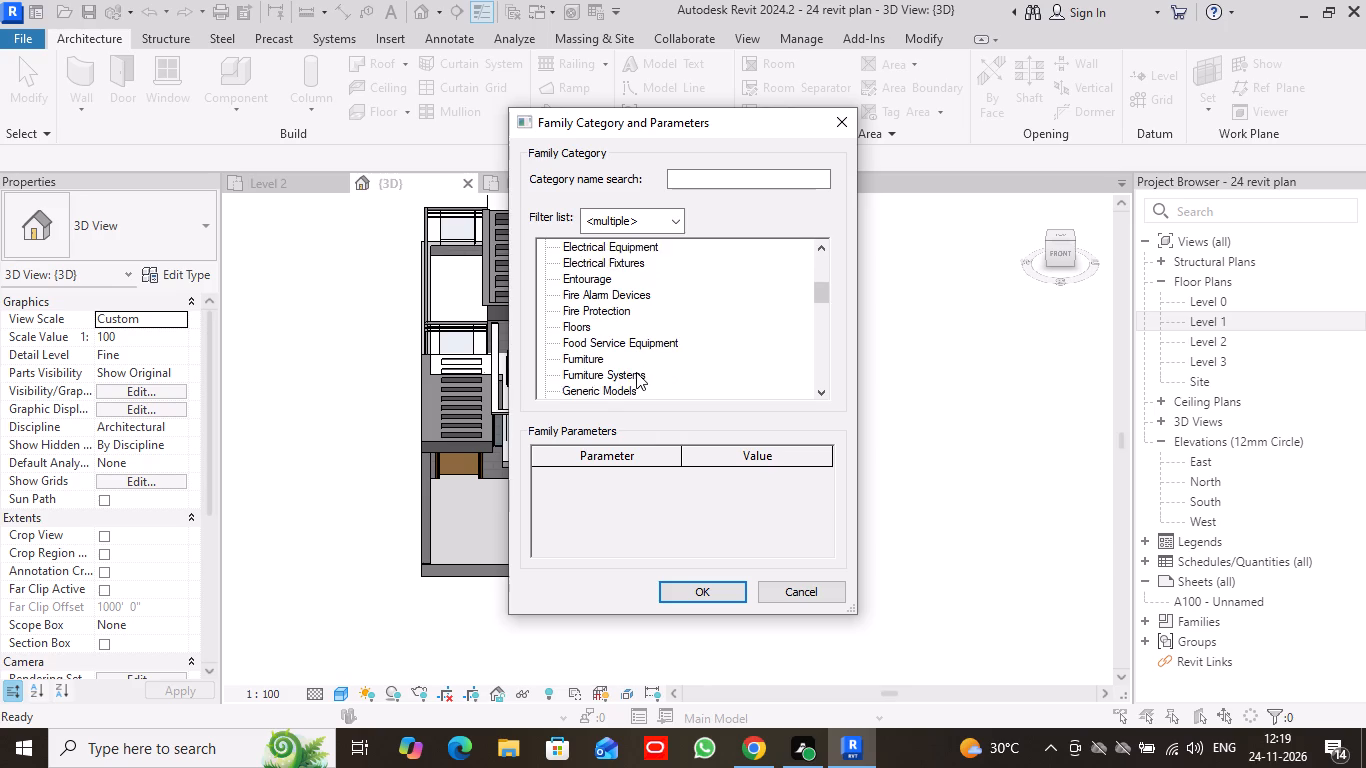
scroll(636, 372, "down", 2)
left_click(618, 357)
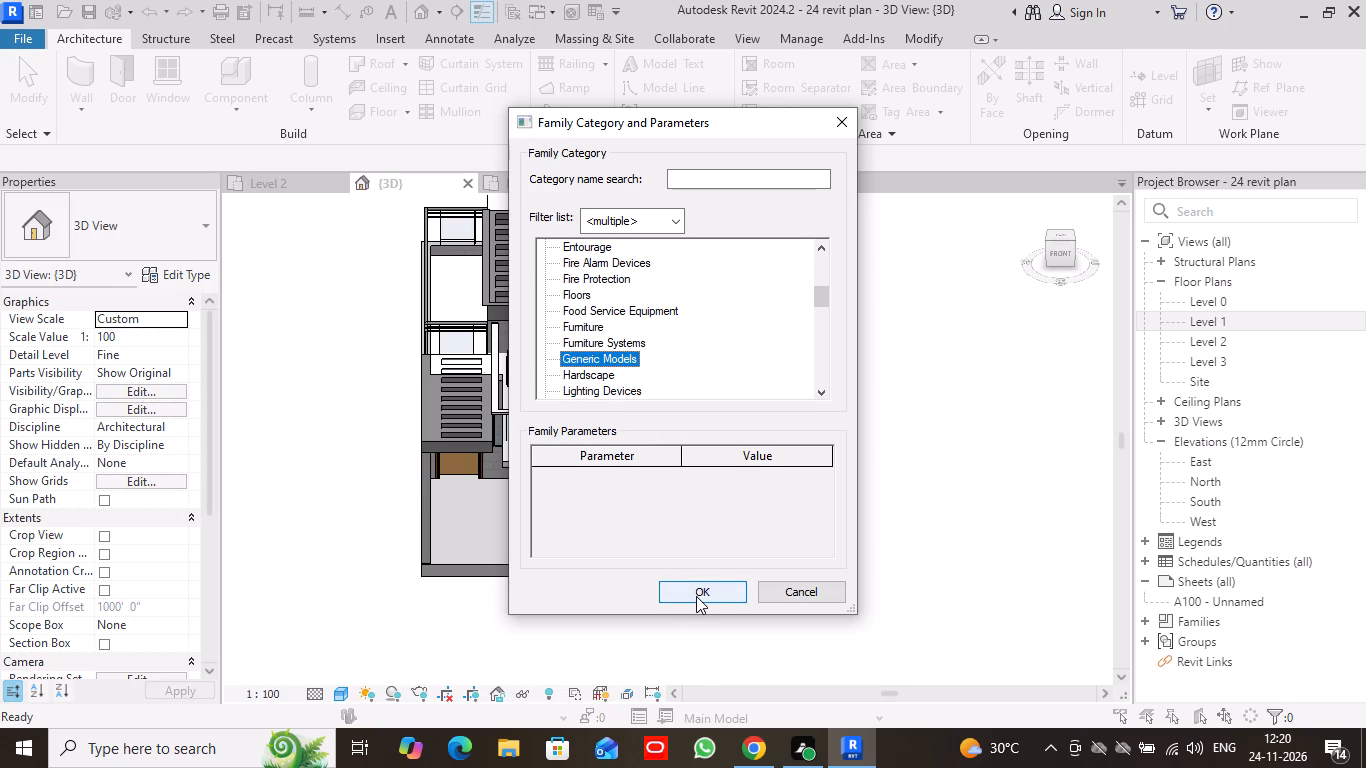
left_click(696, 596)
left_click(701, 407)
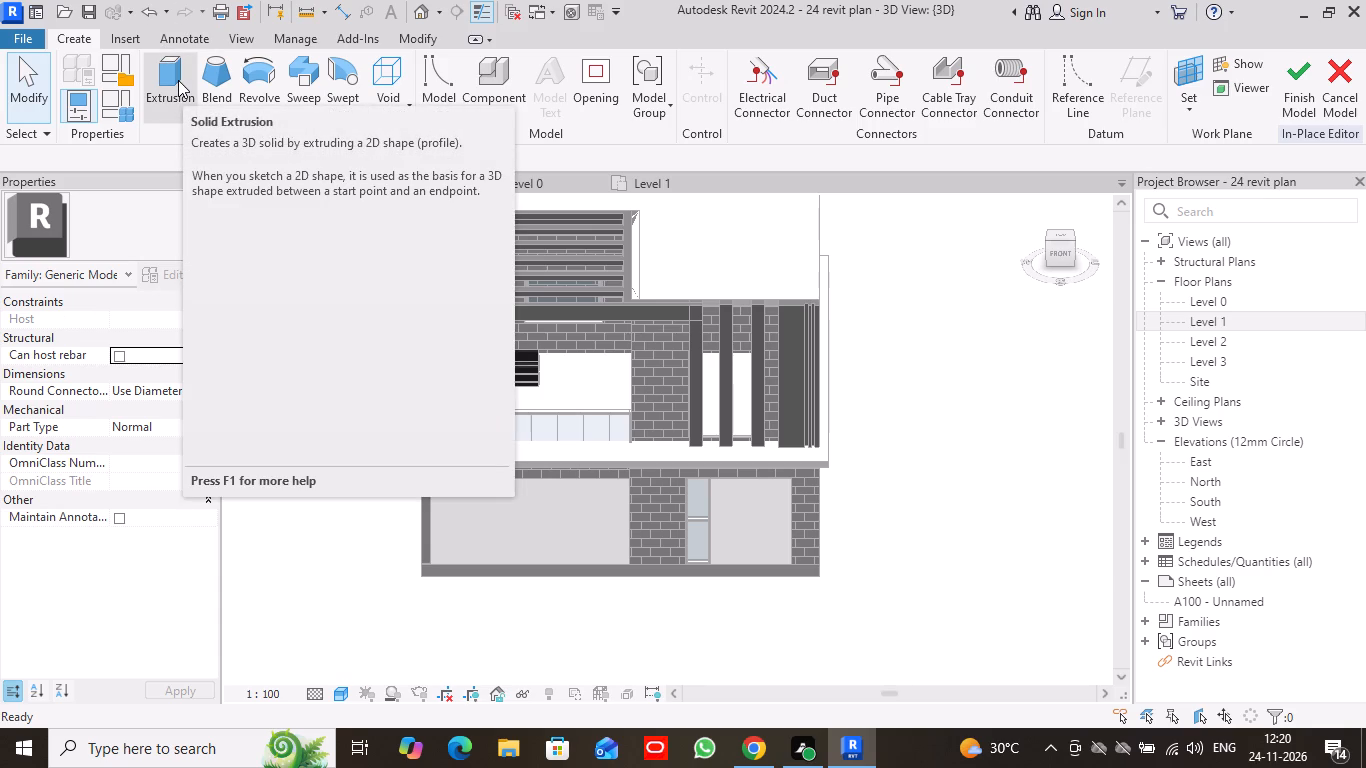
Start a solid extrusion and pick the front of the ground-floor 12" slab as its work plane.
left_click(178, 80)
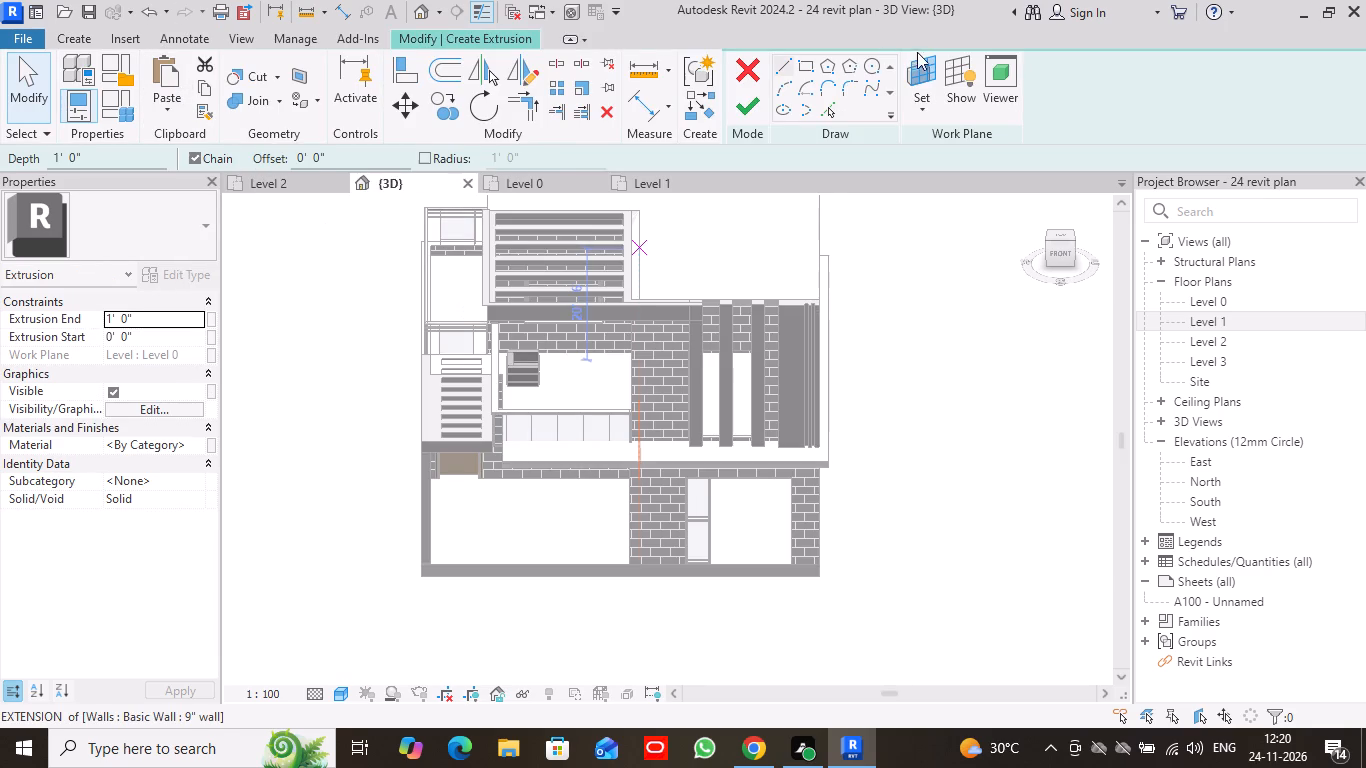
left_click(929, 109)
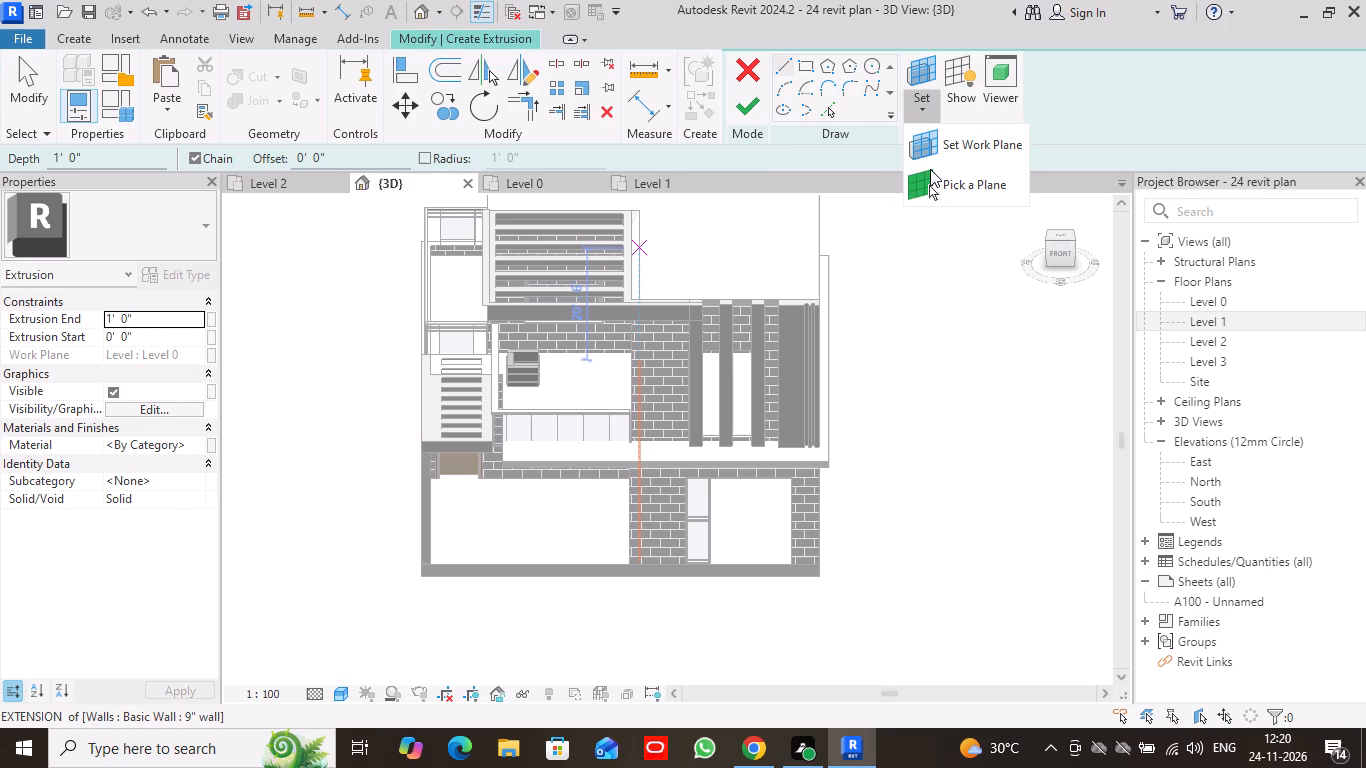
left_click(985, 180)
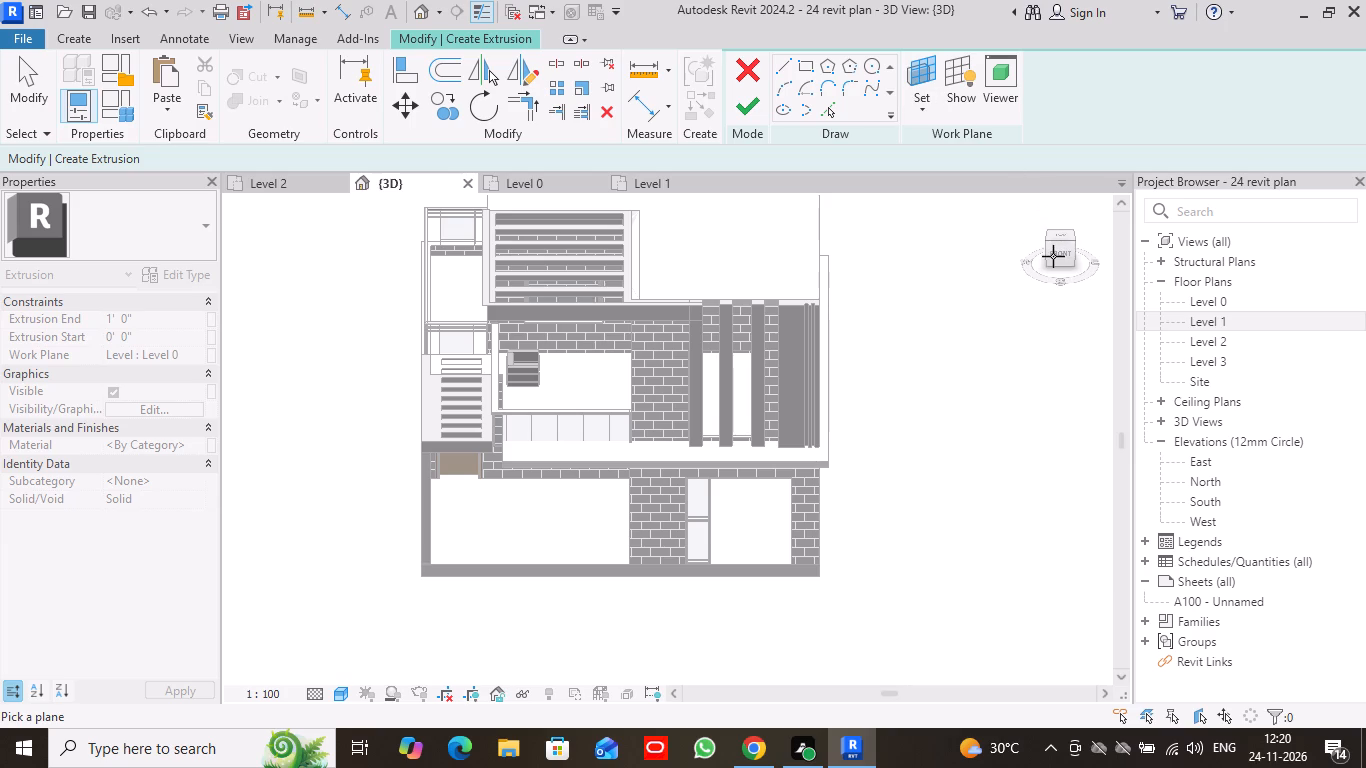
left_click_drag(1044, 252, 1113, 263)
scroll(873, 349, "down", 3)
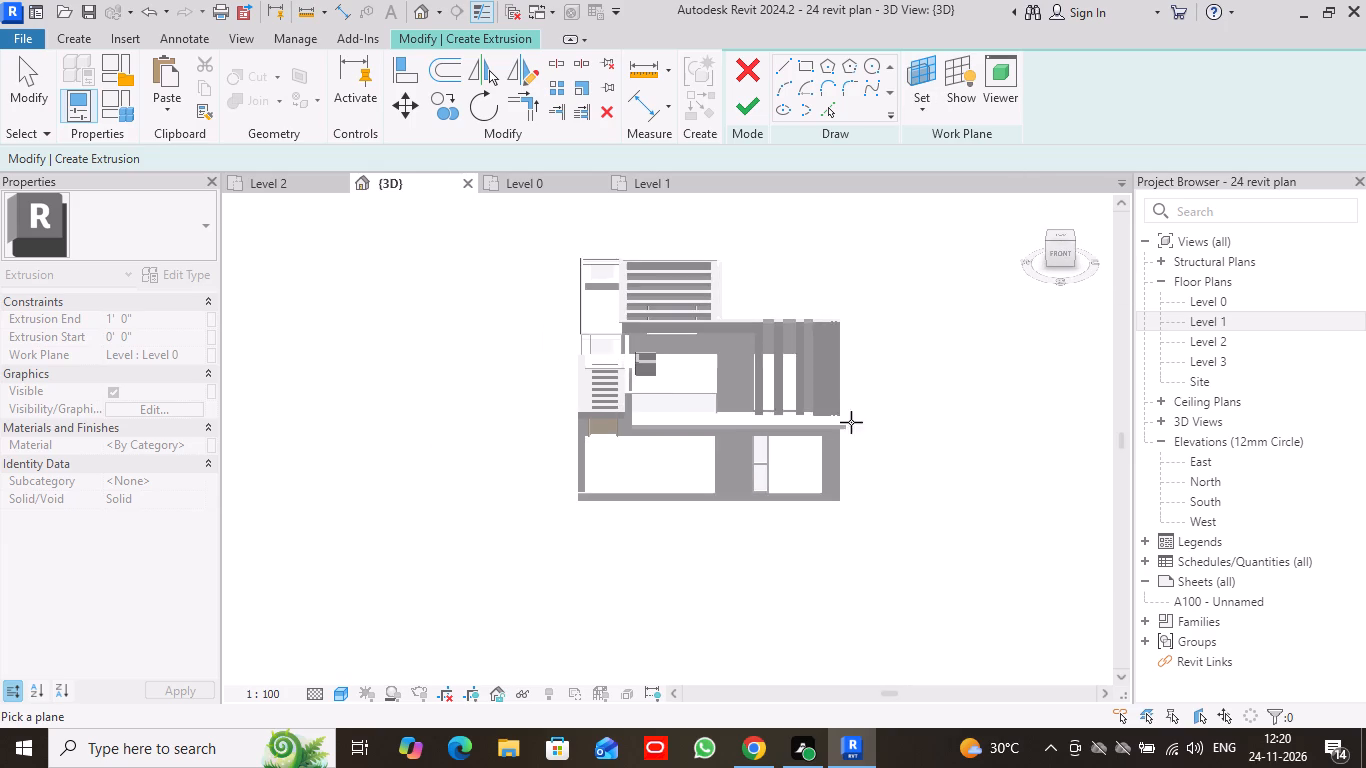
left_click(603, 498)
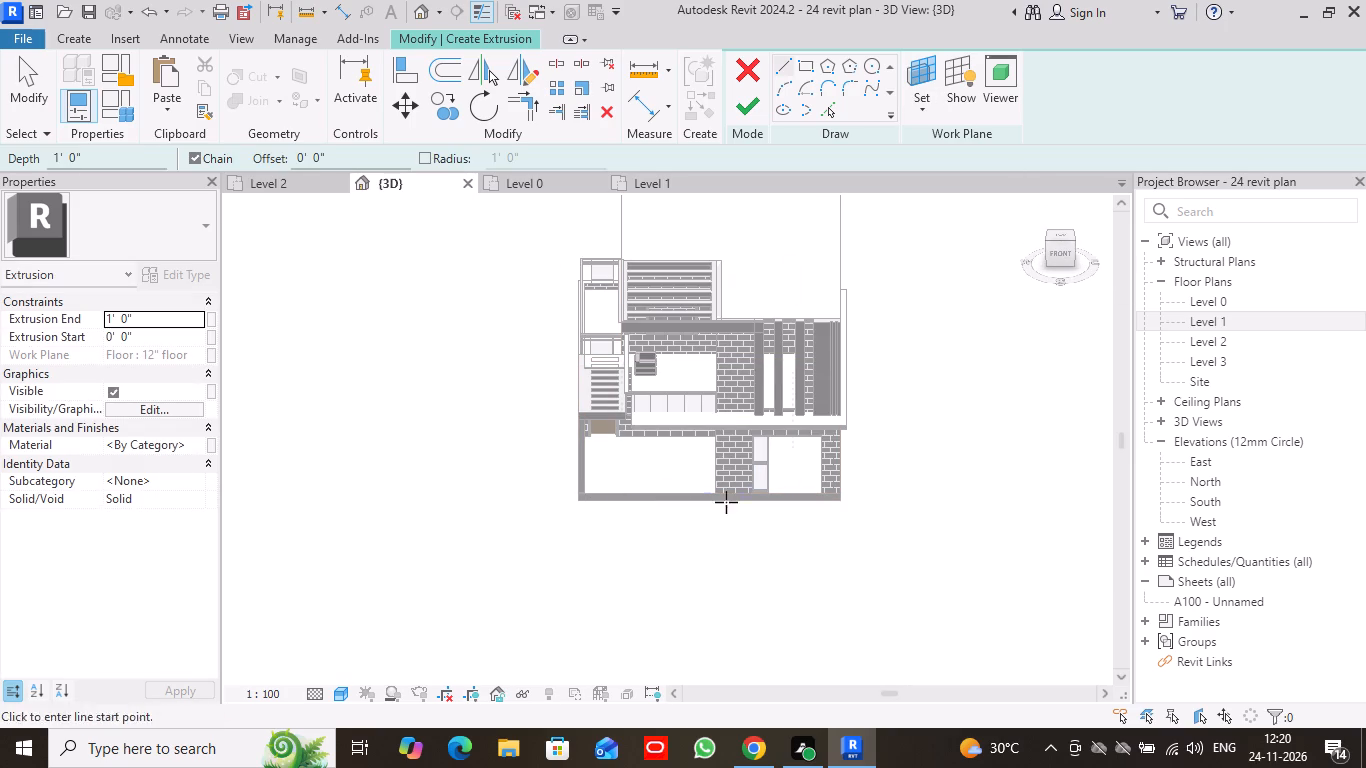
Viewing the building from its left side, pick the side face of the 12" floor slab as the extrusion's work plane.
left_click_drag(1049, 251, 1067, 261)
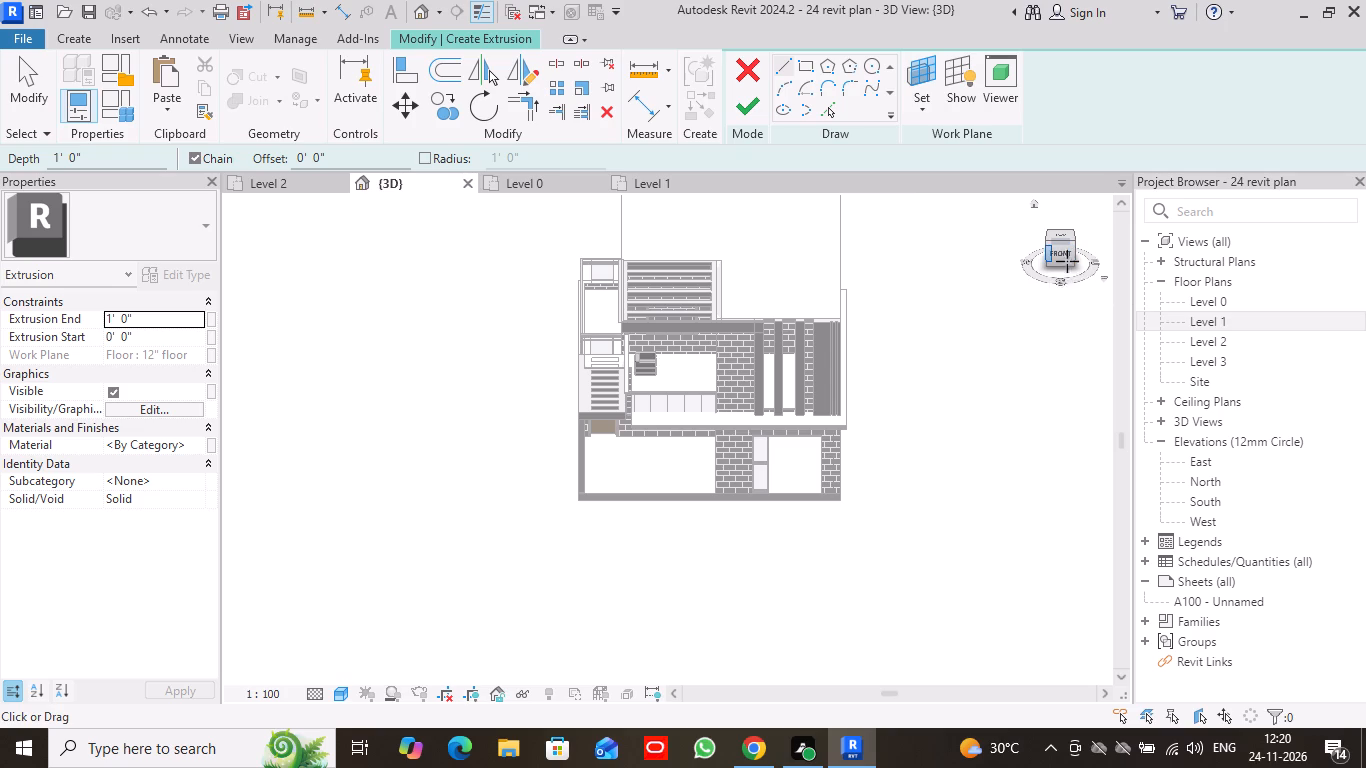
left_click_drag(1067, 261, 230, 258)
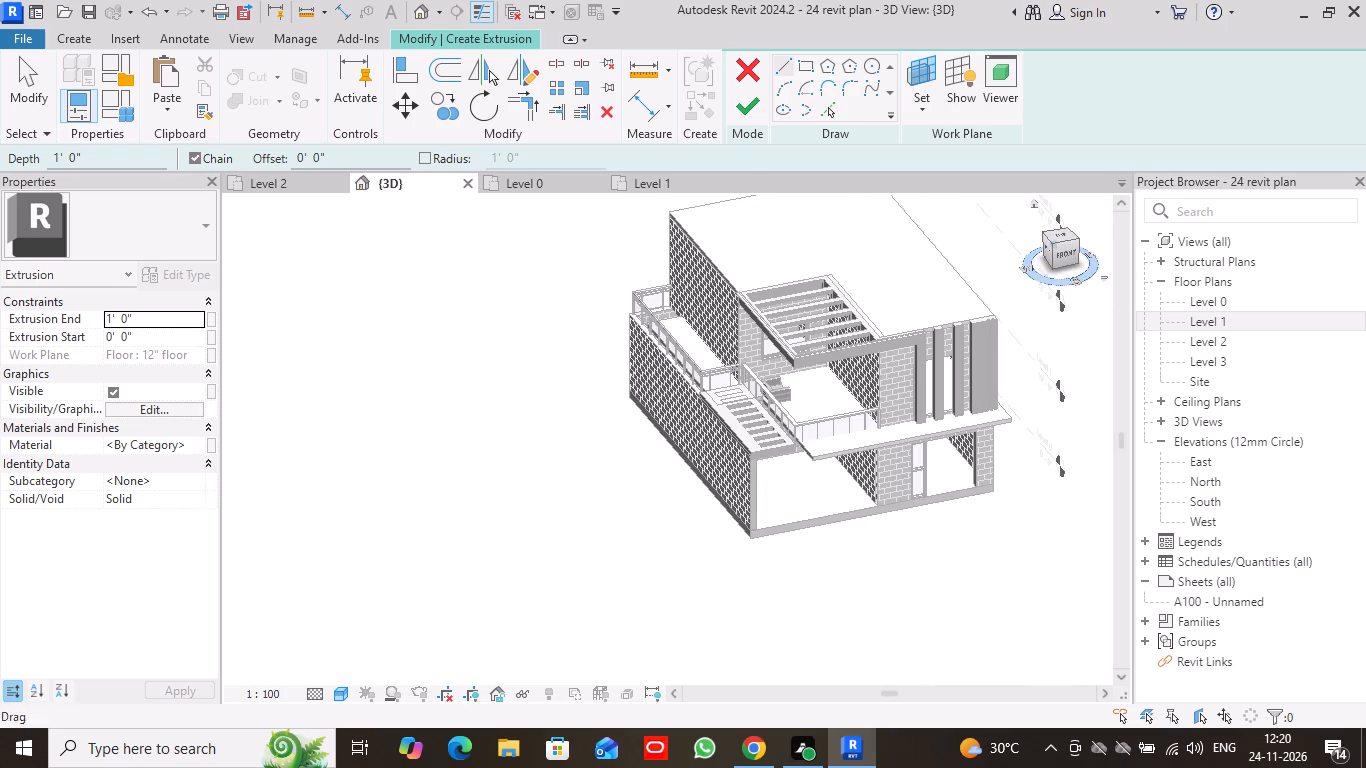
left_click(1047, 250)
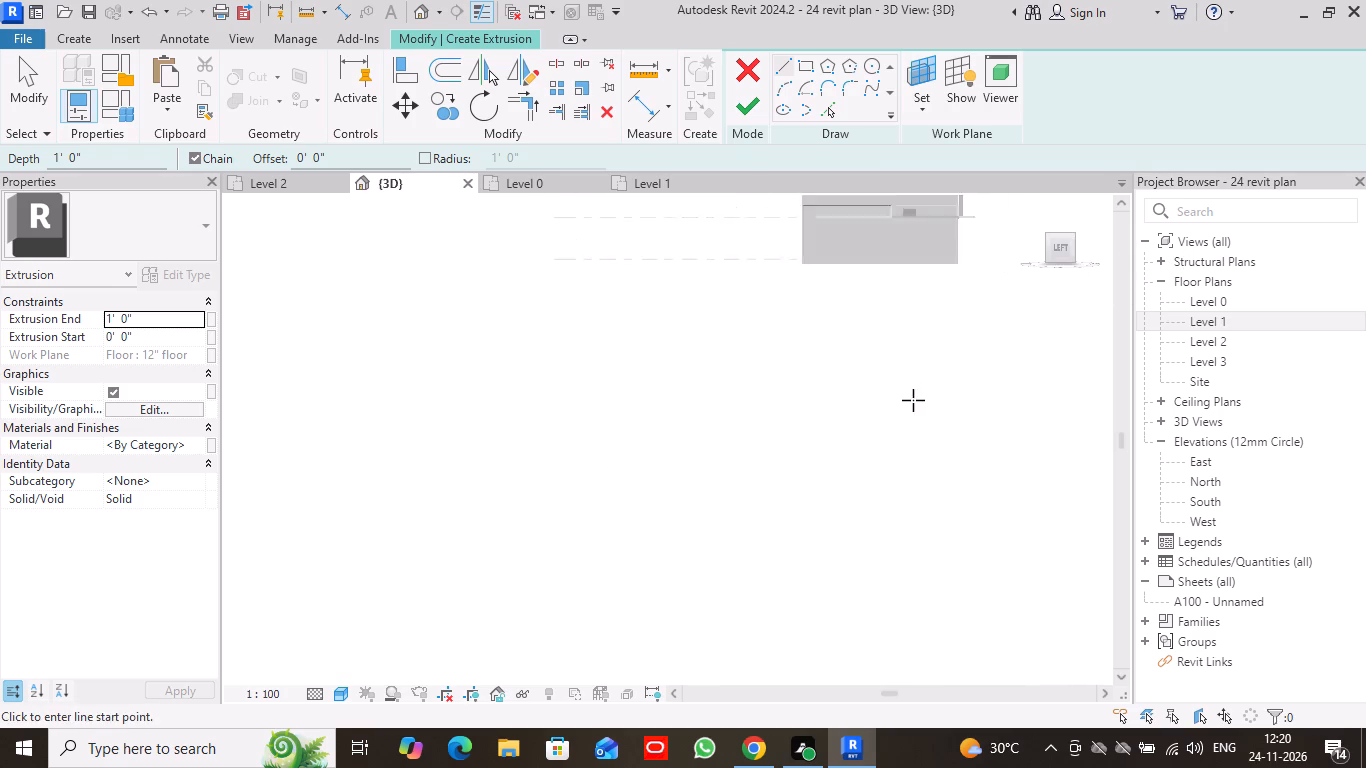
scroll(860, 518, "up", 12)
middle_click_drag(878, 466, 860, 501)
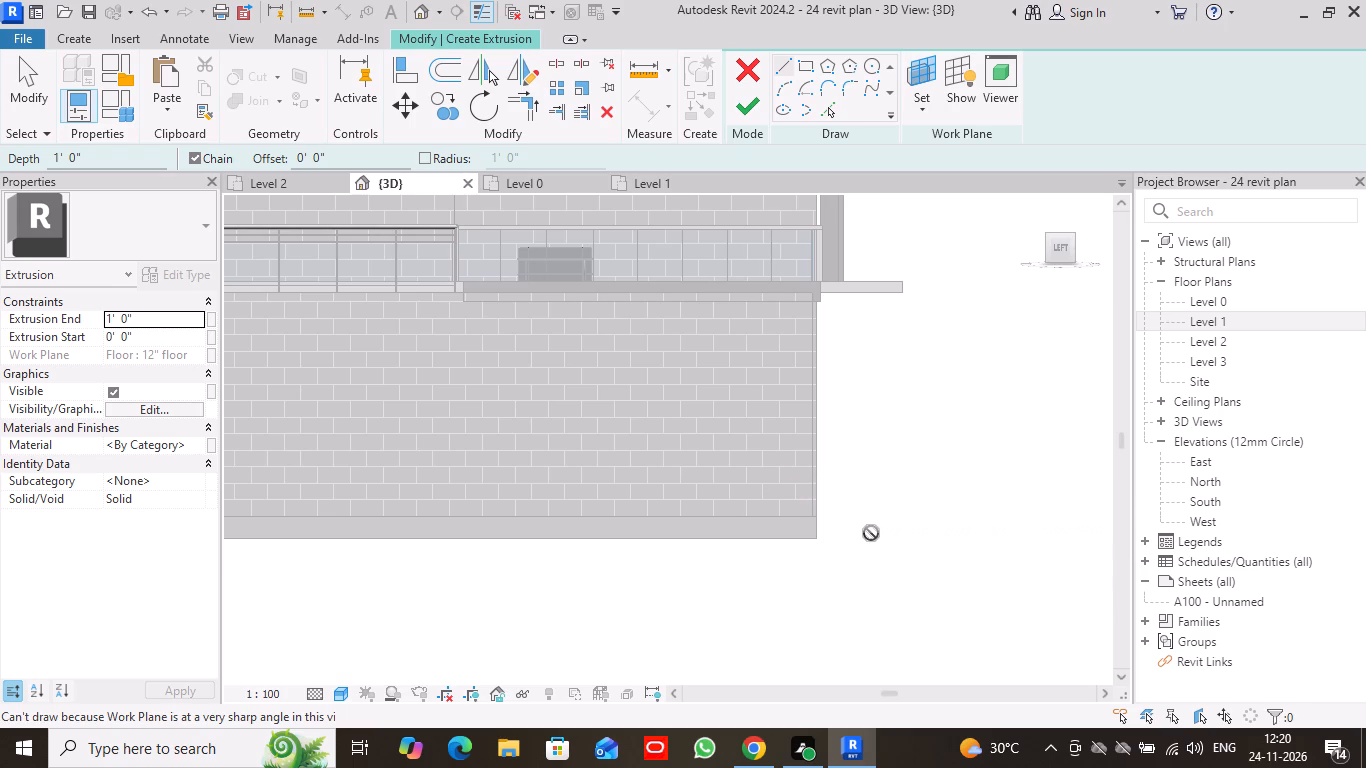
scroll(838, 472, "up", 2)
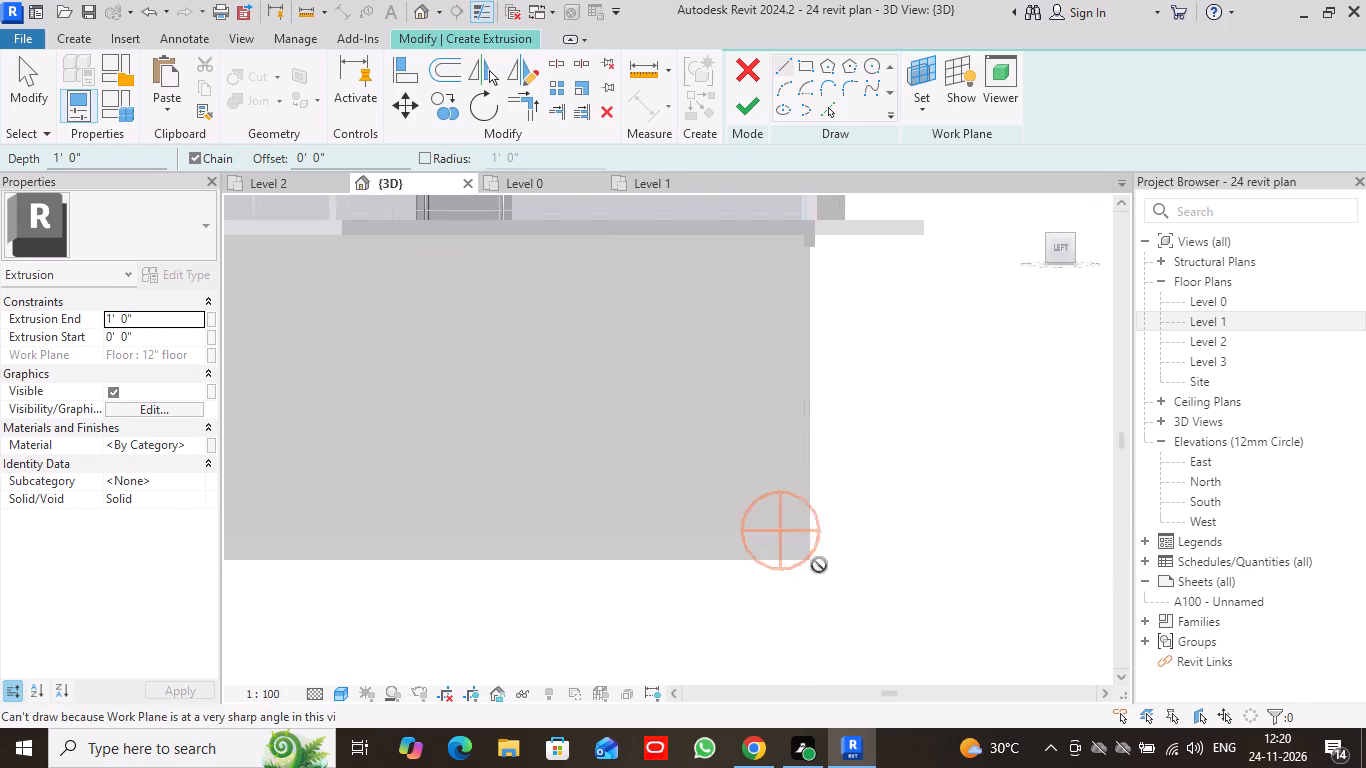
middle_click_drag(816, 551, 780, 478)
scroll(780, 478, "up", 1)
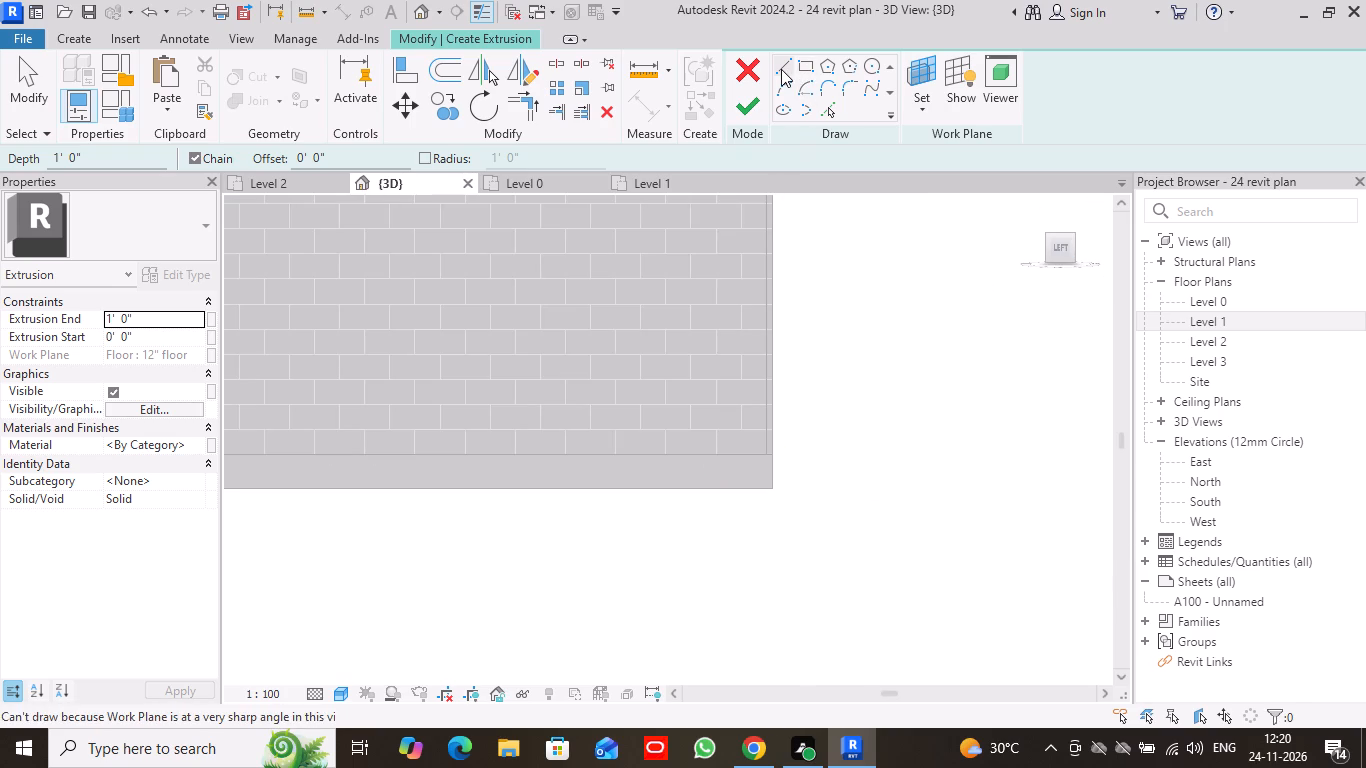
left_click(781, 69)
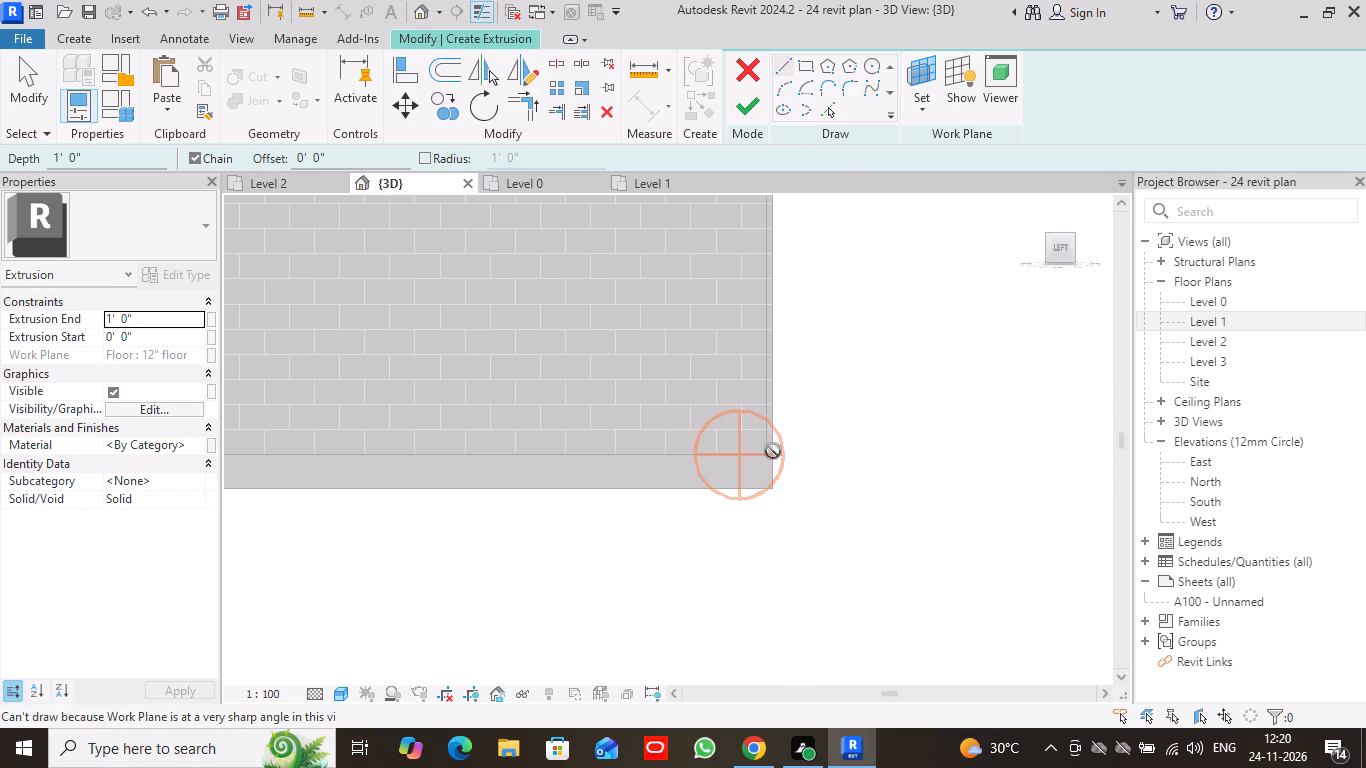
left_click(929, 108)
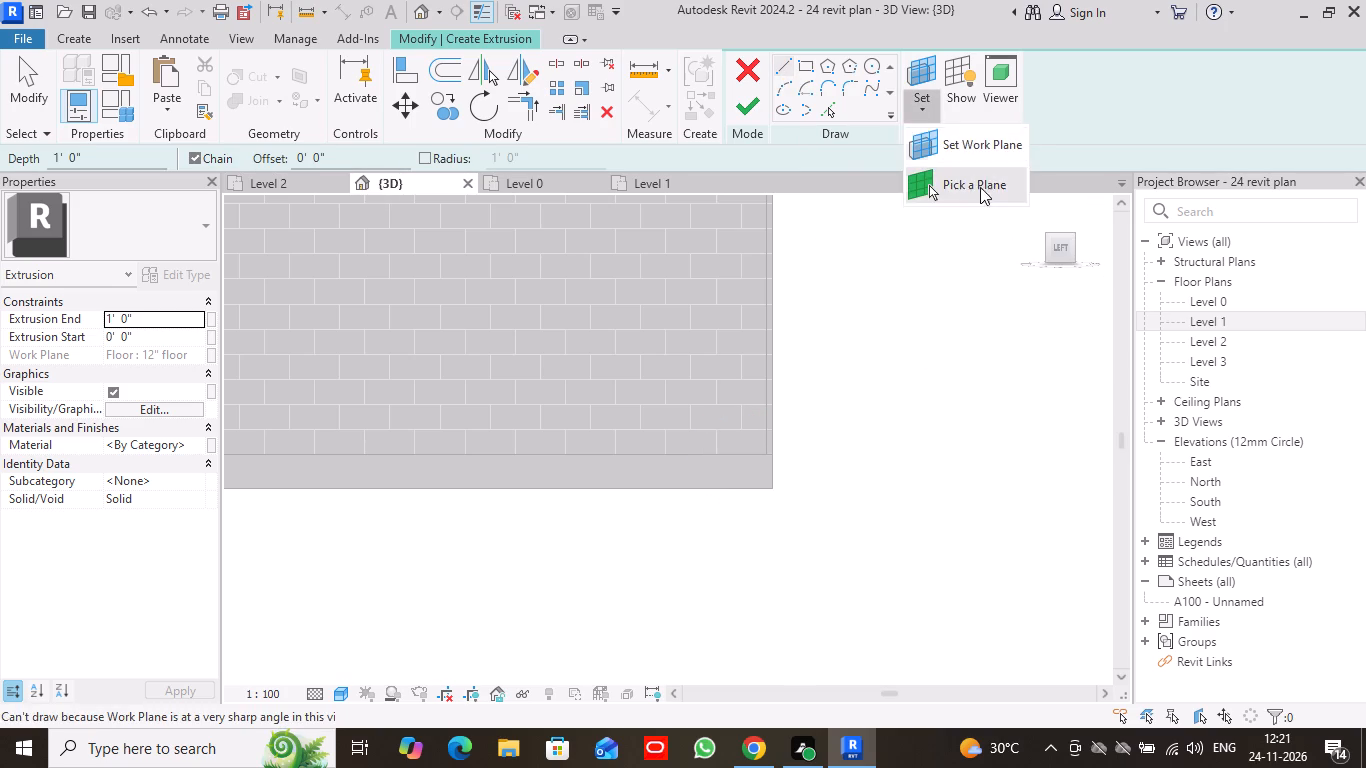
left_click(979, 179)
left_click(715, 470)
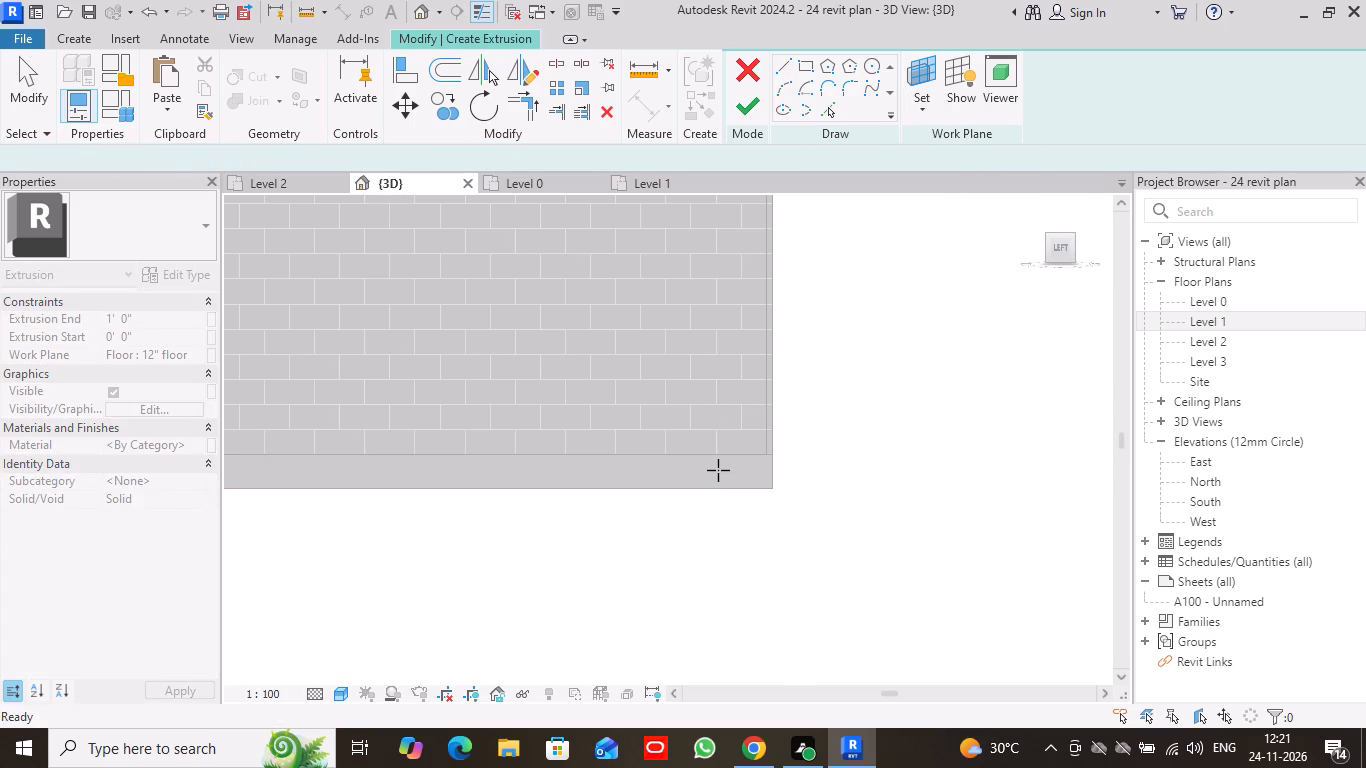
Draw a horizontal profile line about 3' long outward from the bottom front corner of the ground-floor slab.
left_click(785, 71)
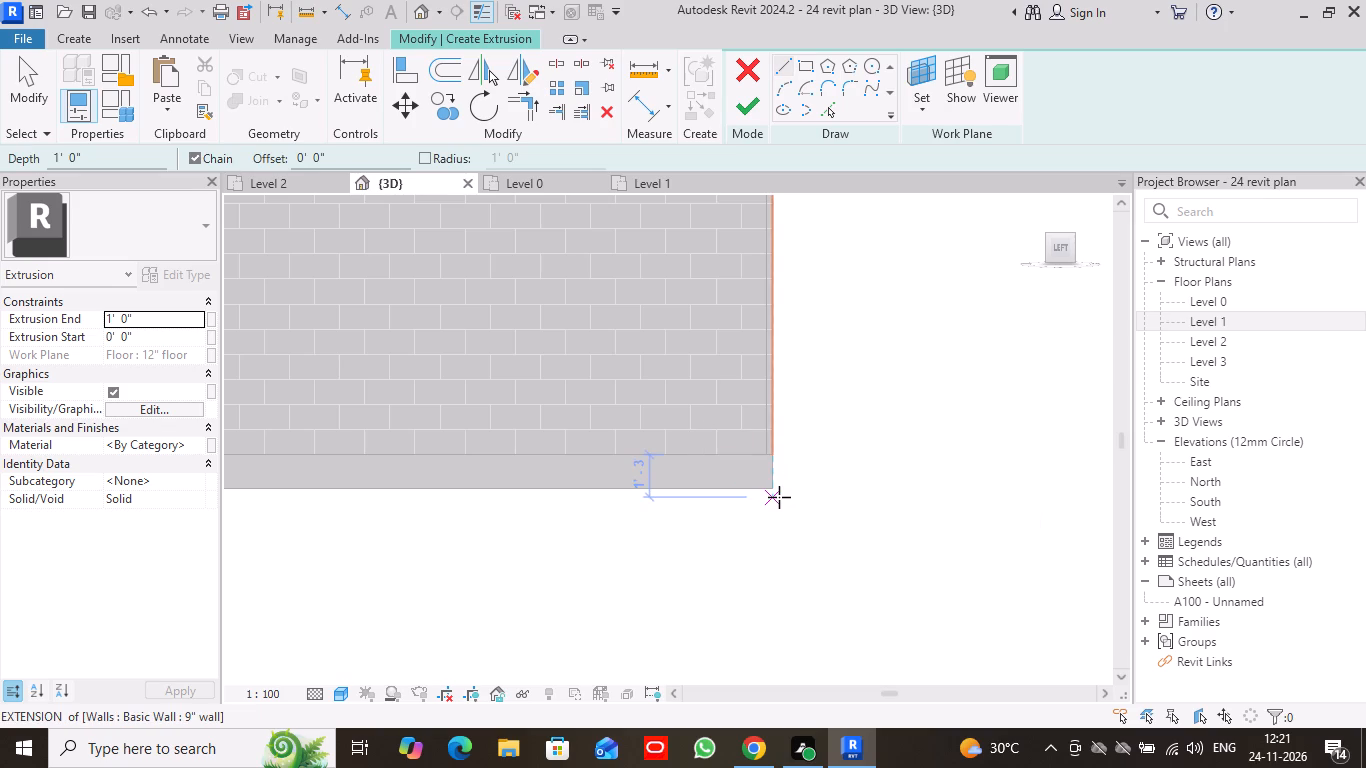
scroll(769, 487, "up", 6)
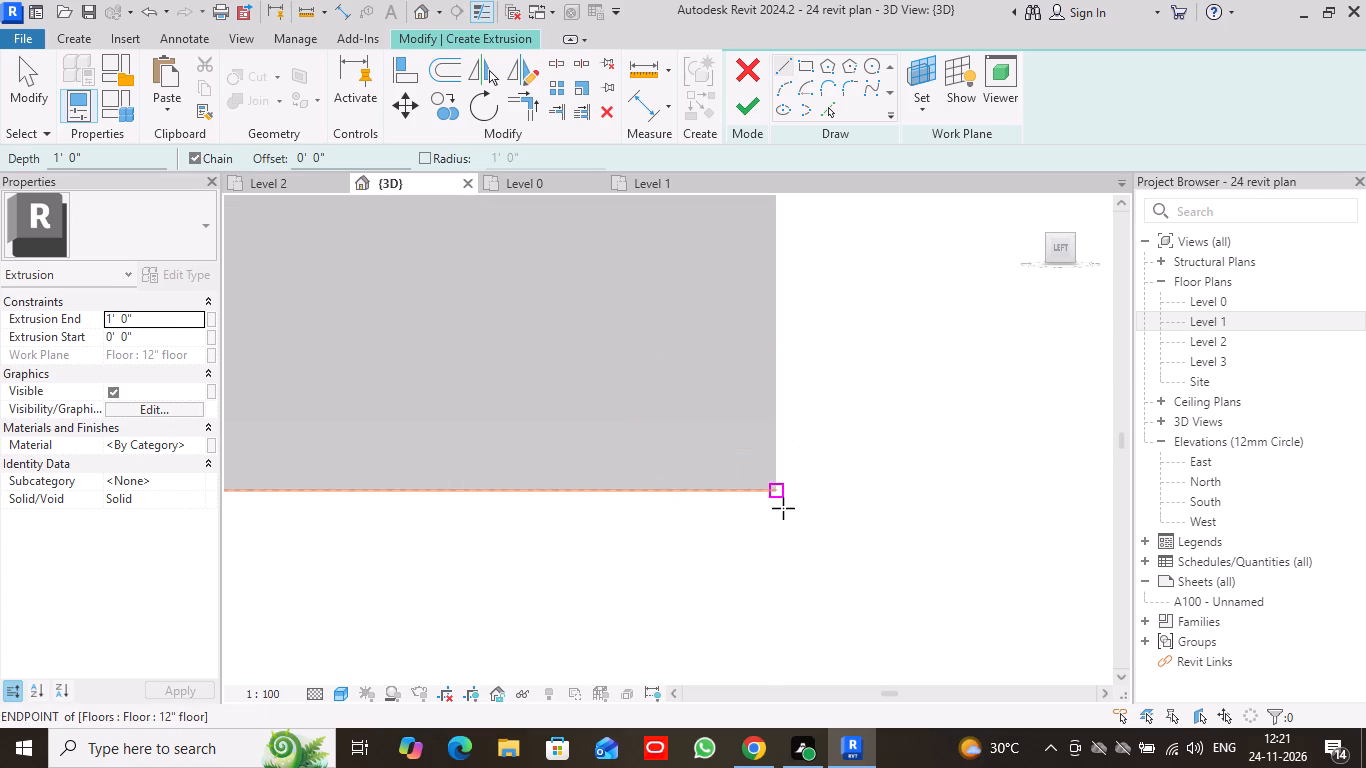
scroll(783, 508, "up", 2)
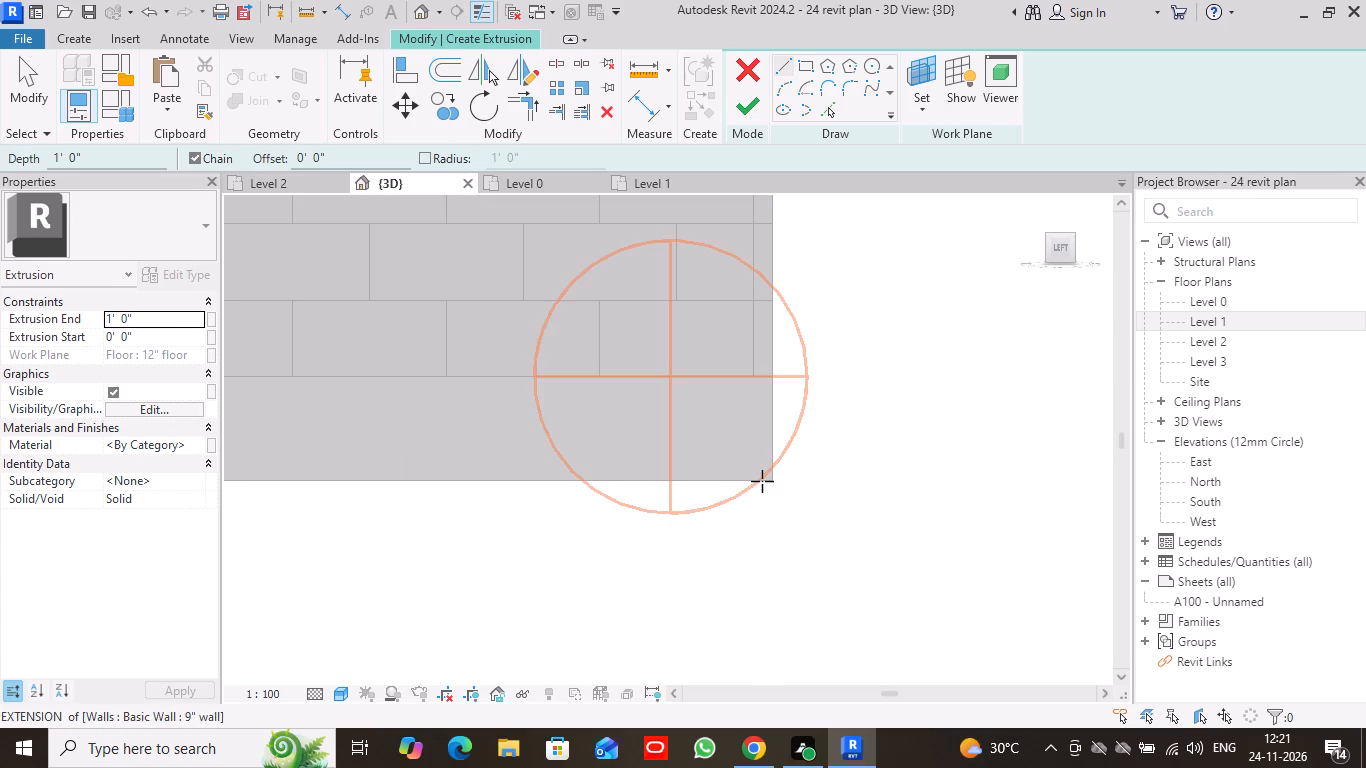
left_click(771, 482)
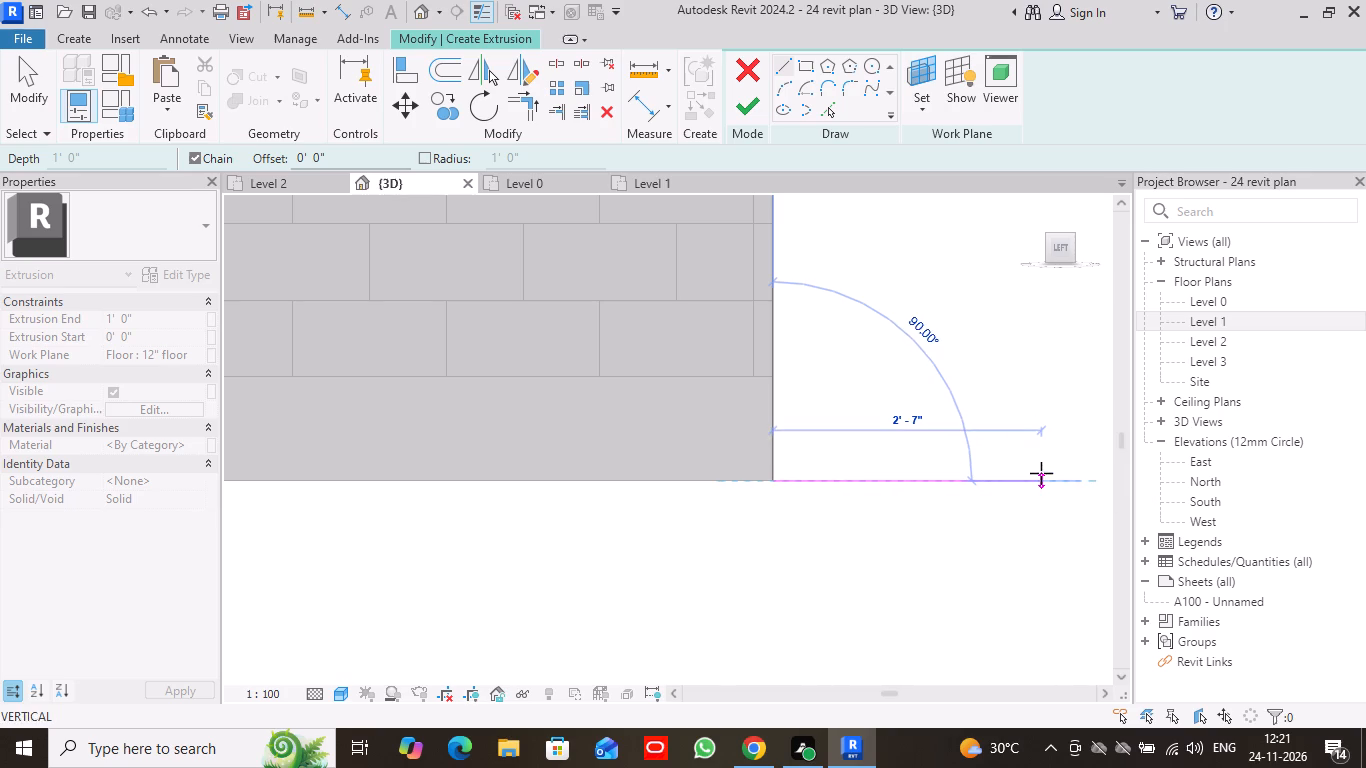
middle_click_drag(1041, 473, 955, 497)
scroll(954, 497, "down", 2)
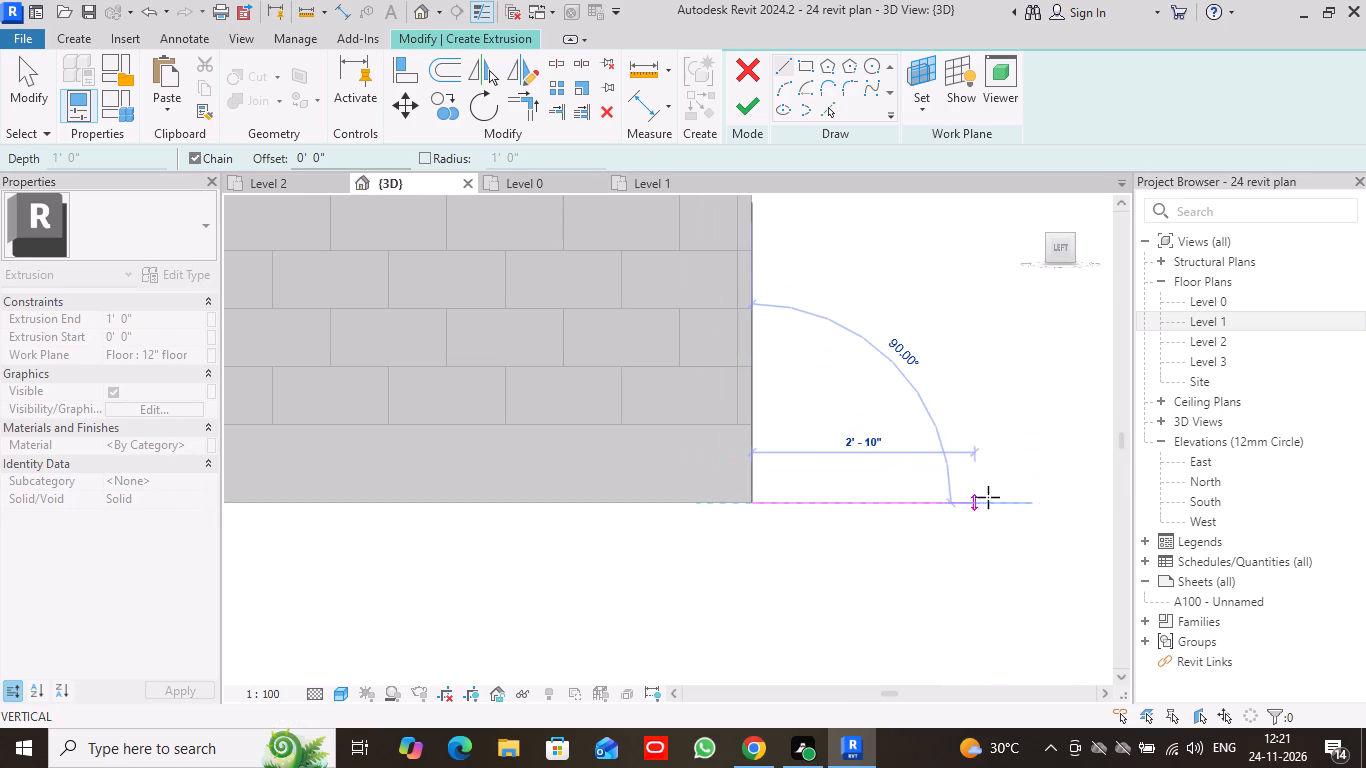
left_click(1001, 497)
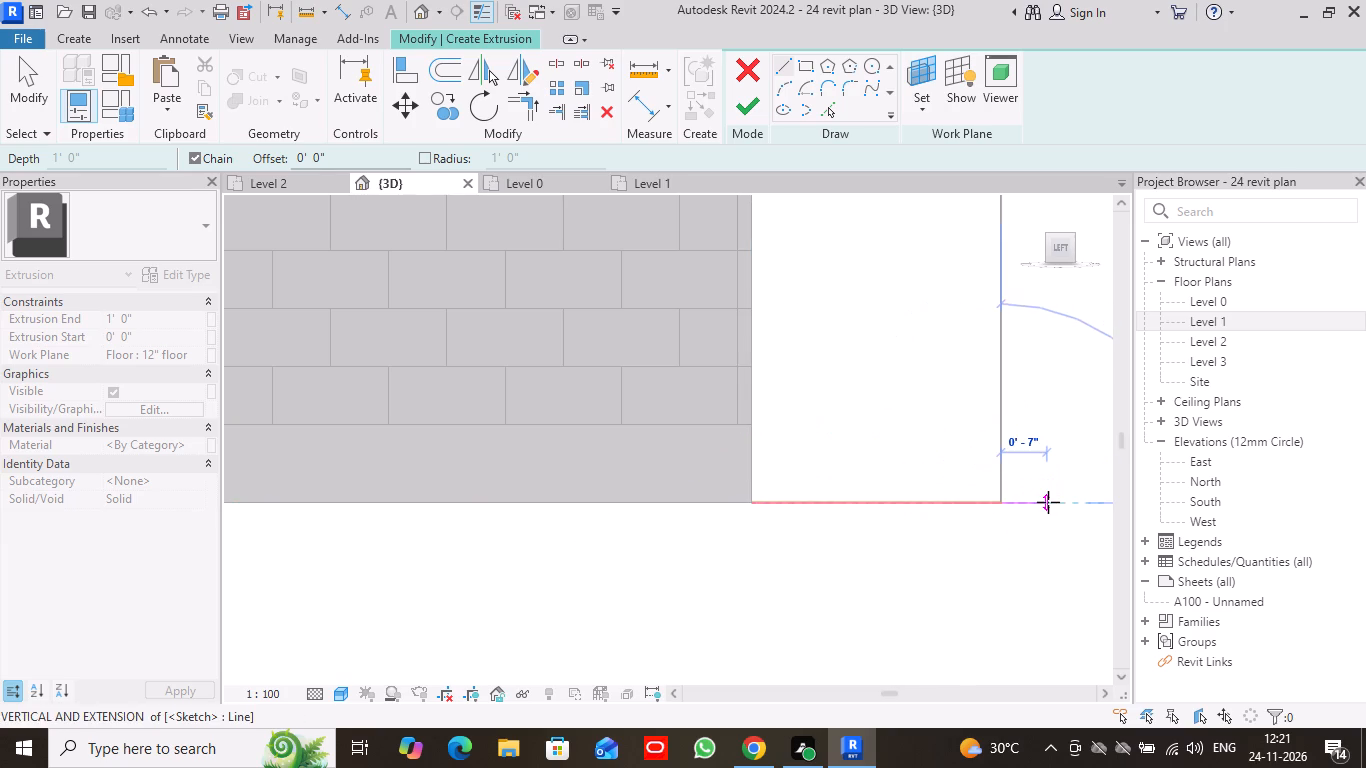
key("Escape")
Extend the base line outward by about 2' 5", and draw a sloping line from its end back to the slab's top front corner.
scroll(1002, 525, "up", 2)
scroll(1002, 528, "down", 3)
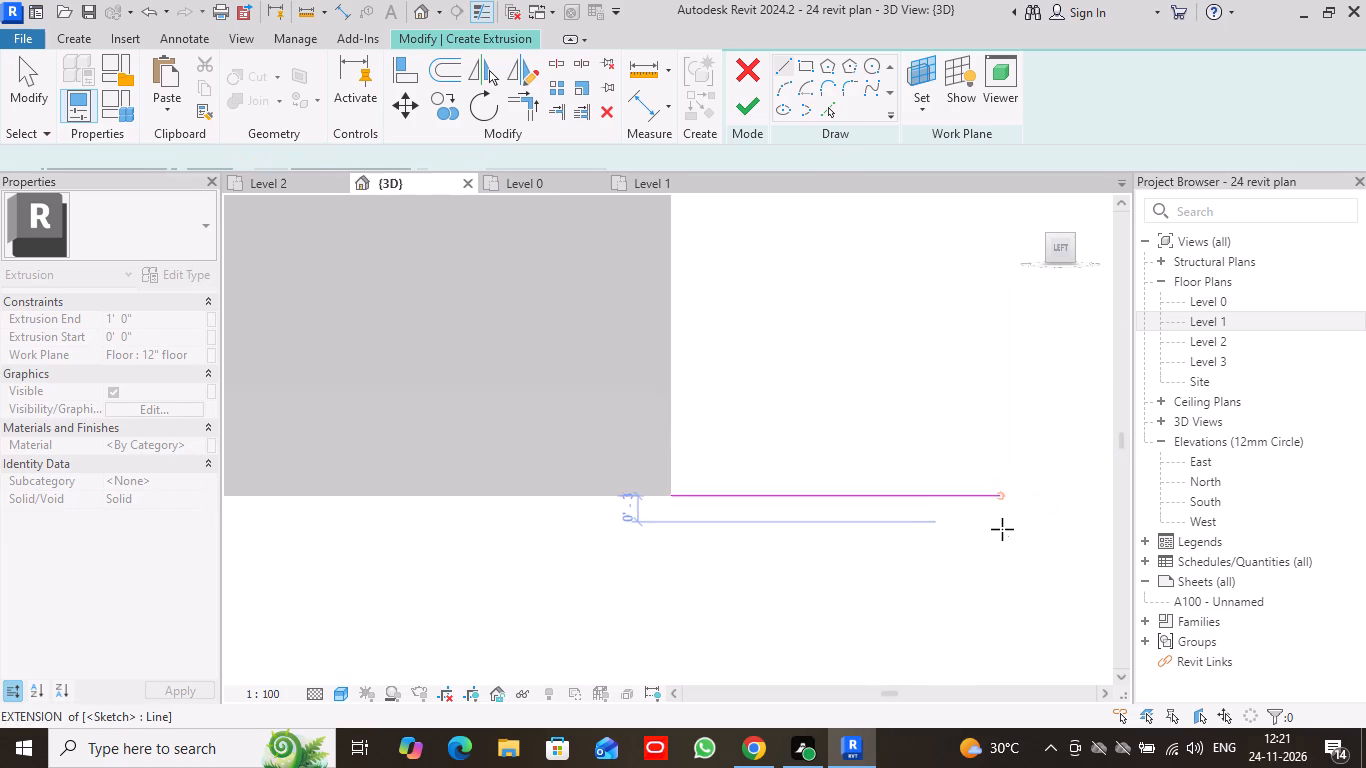
scroll(1002, 529, "down", 7)
middle_click_drag(1009, 593, 764, 616)
scroll(789, 611, "up", 3)
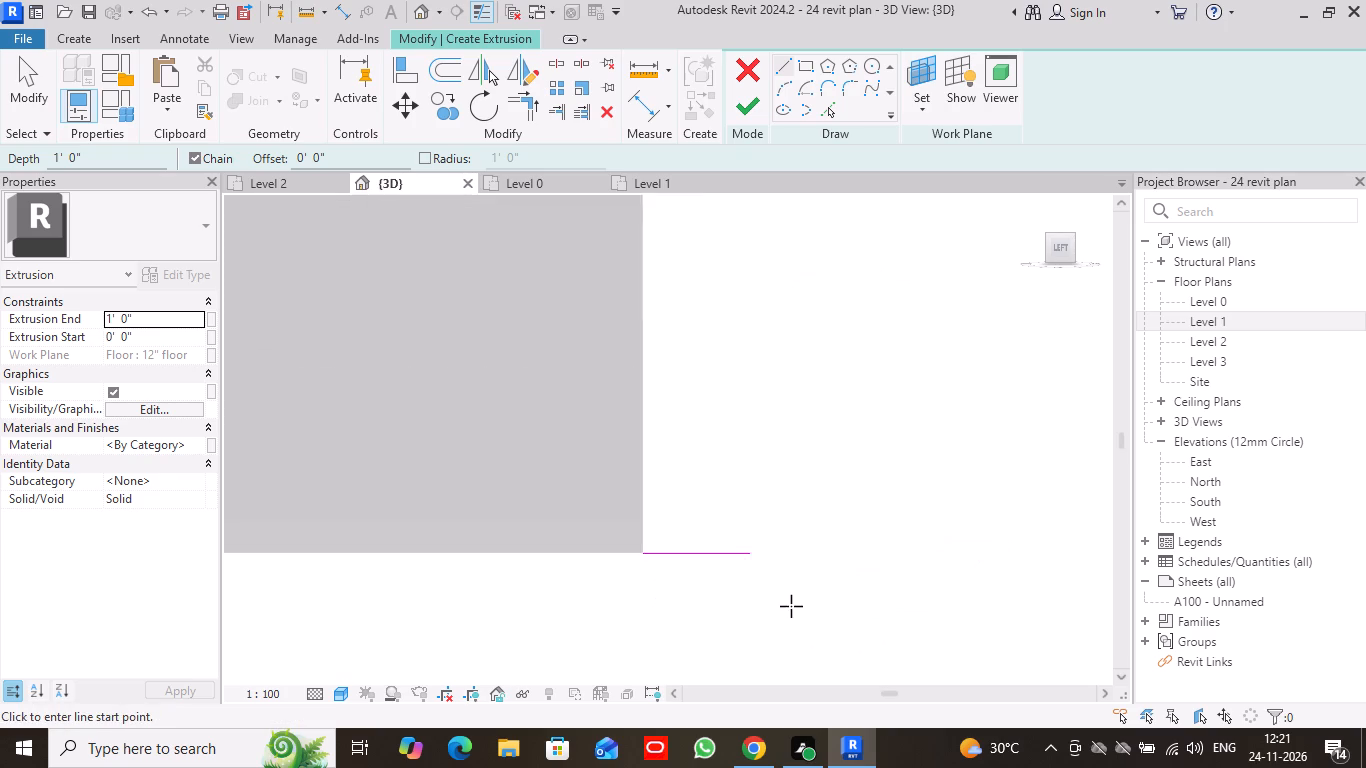
scroll(791, 606, "up", 5)
middle_click_drag(746, 556, 742, 604)
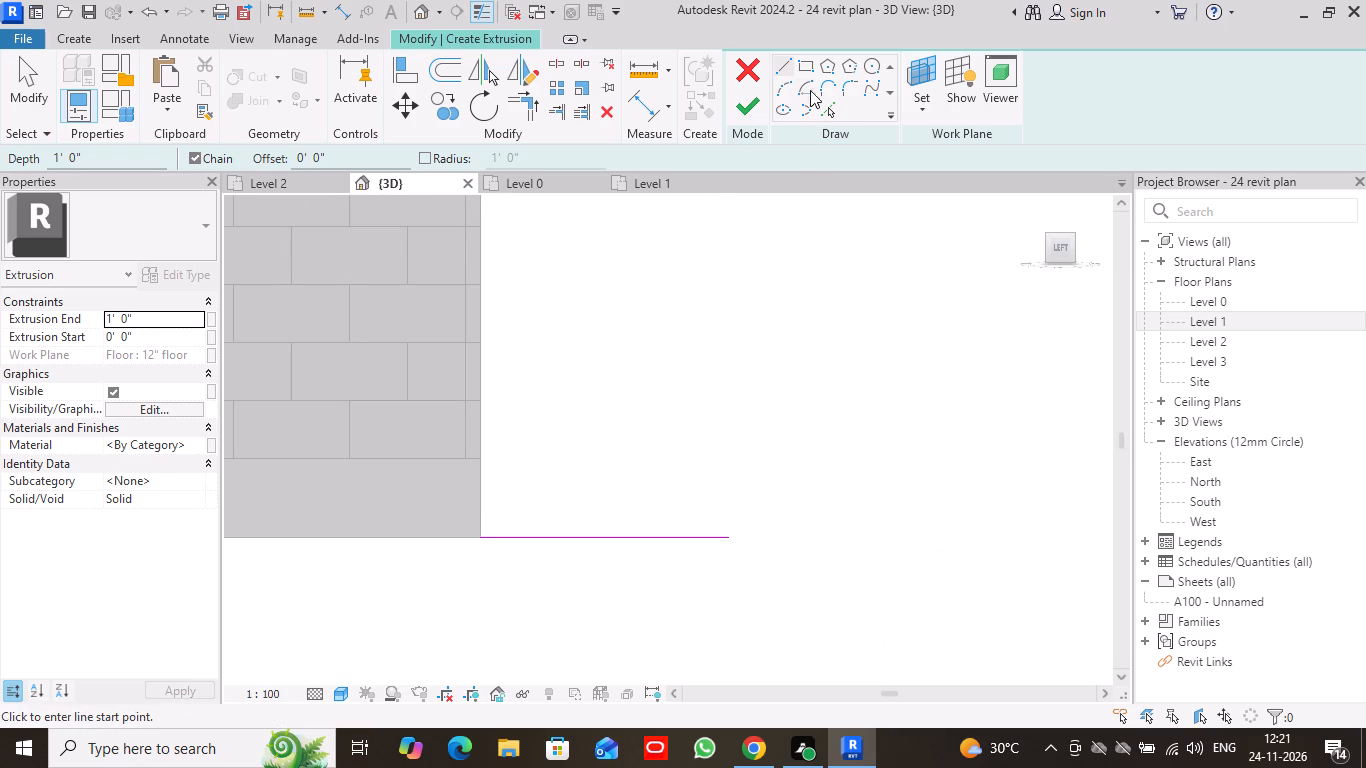
left_click(777, 62)
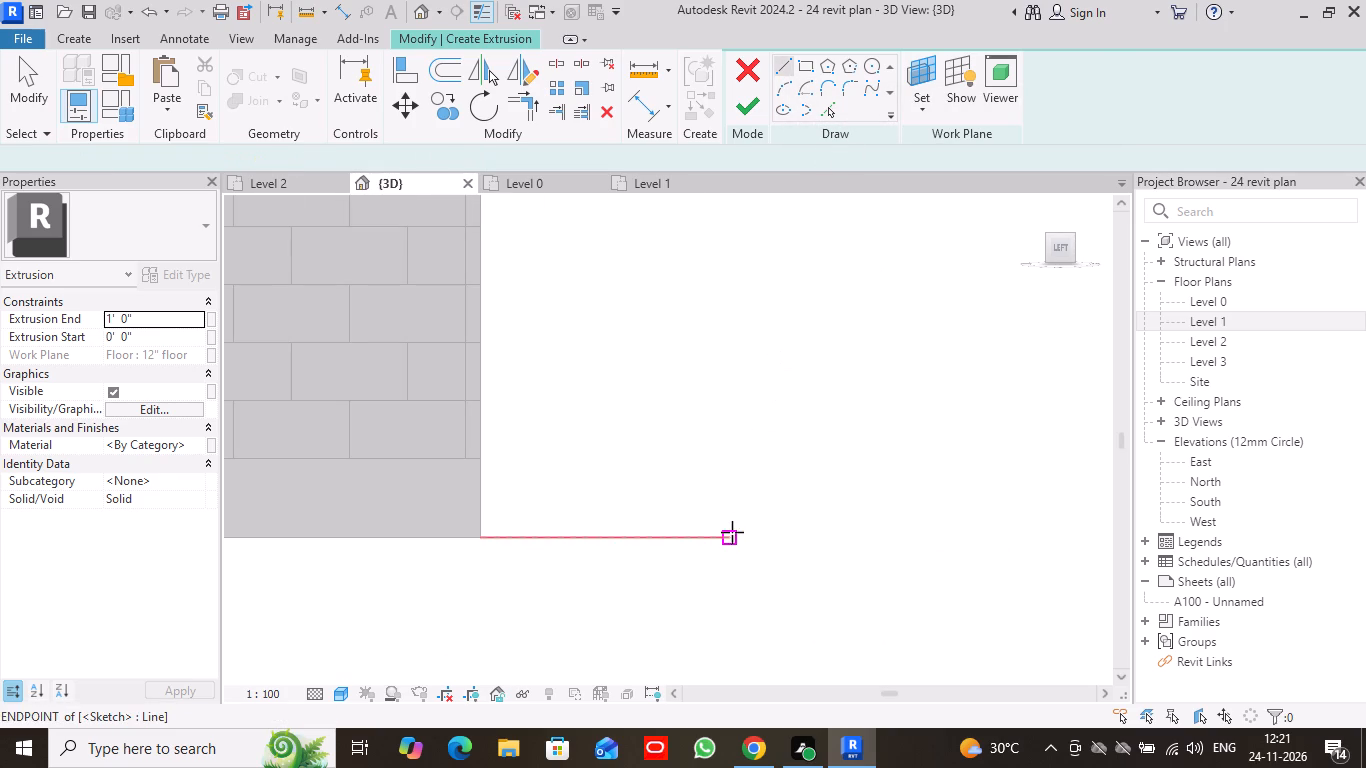
left_click(729, 537)
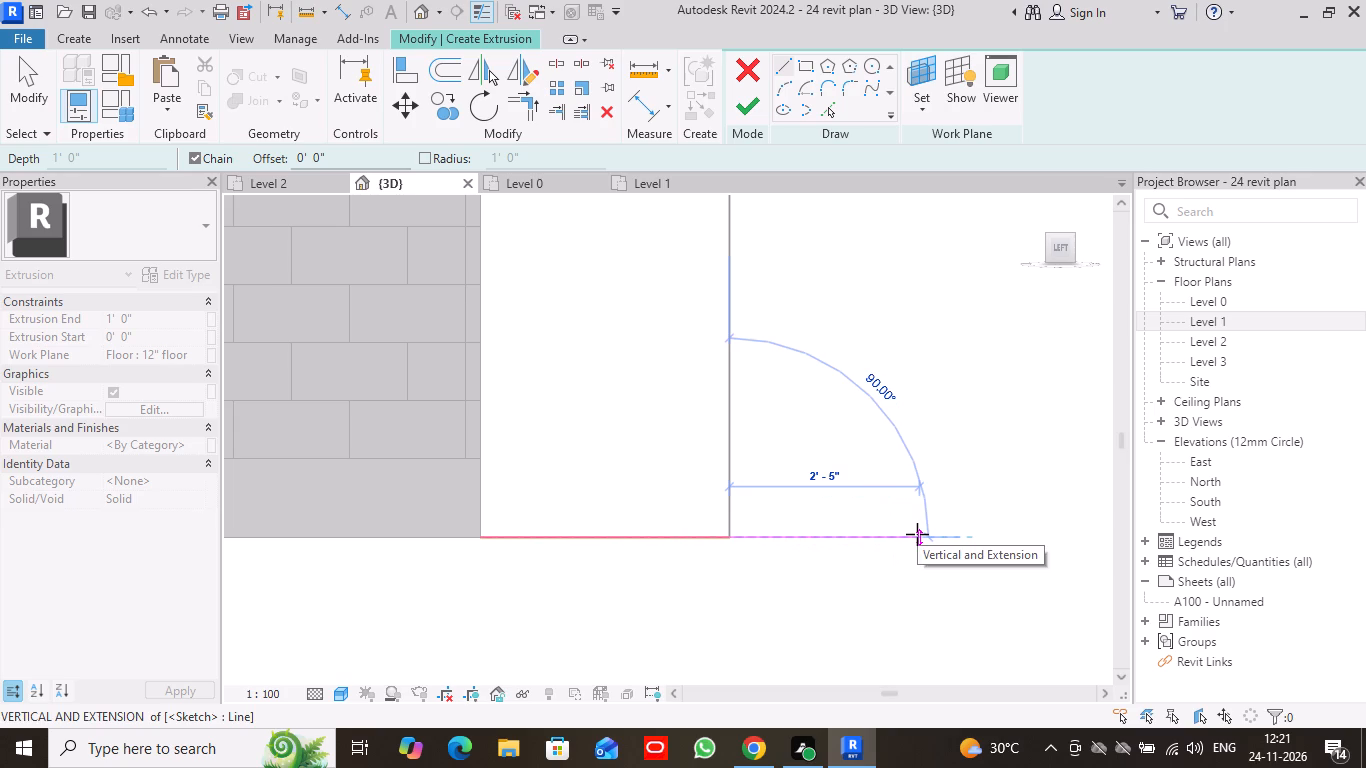
left_click(917, 534)
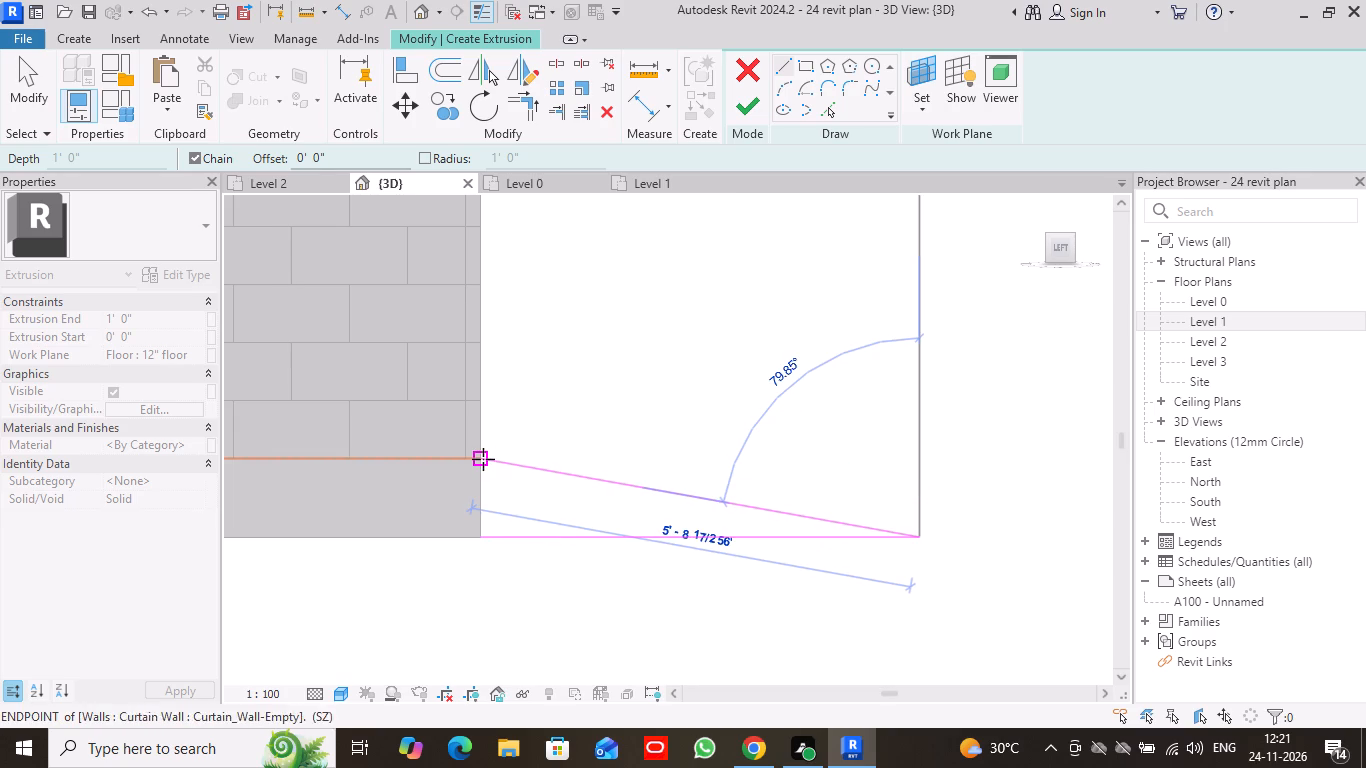
left_click(483, 459)
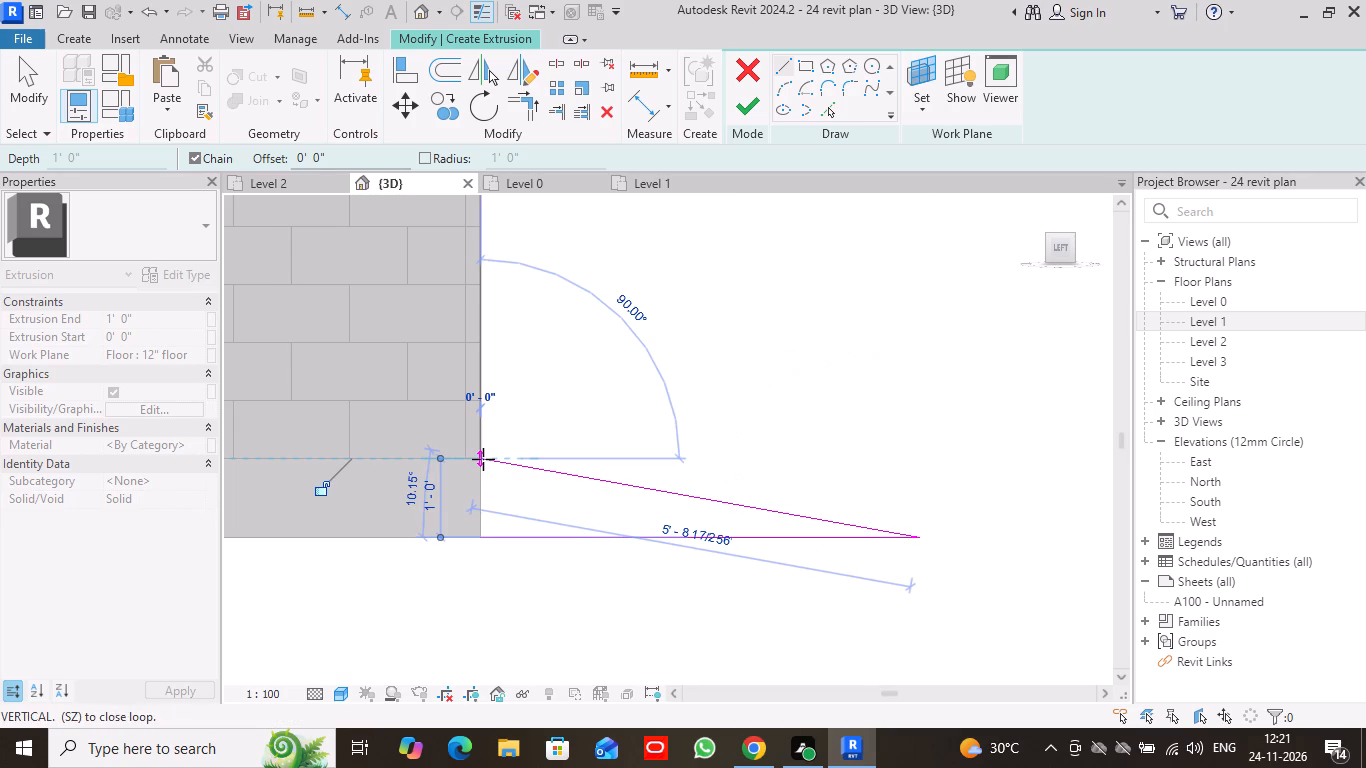
key("Escape")
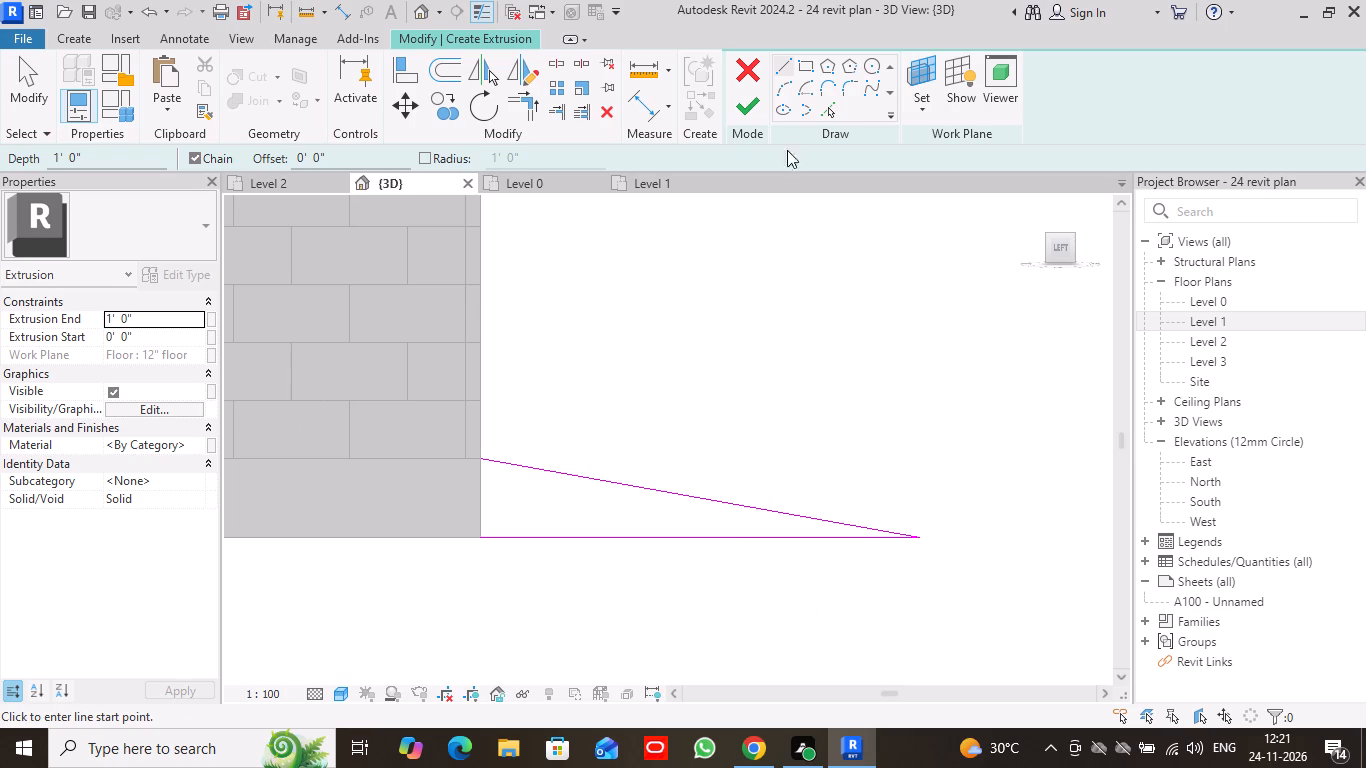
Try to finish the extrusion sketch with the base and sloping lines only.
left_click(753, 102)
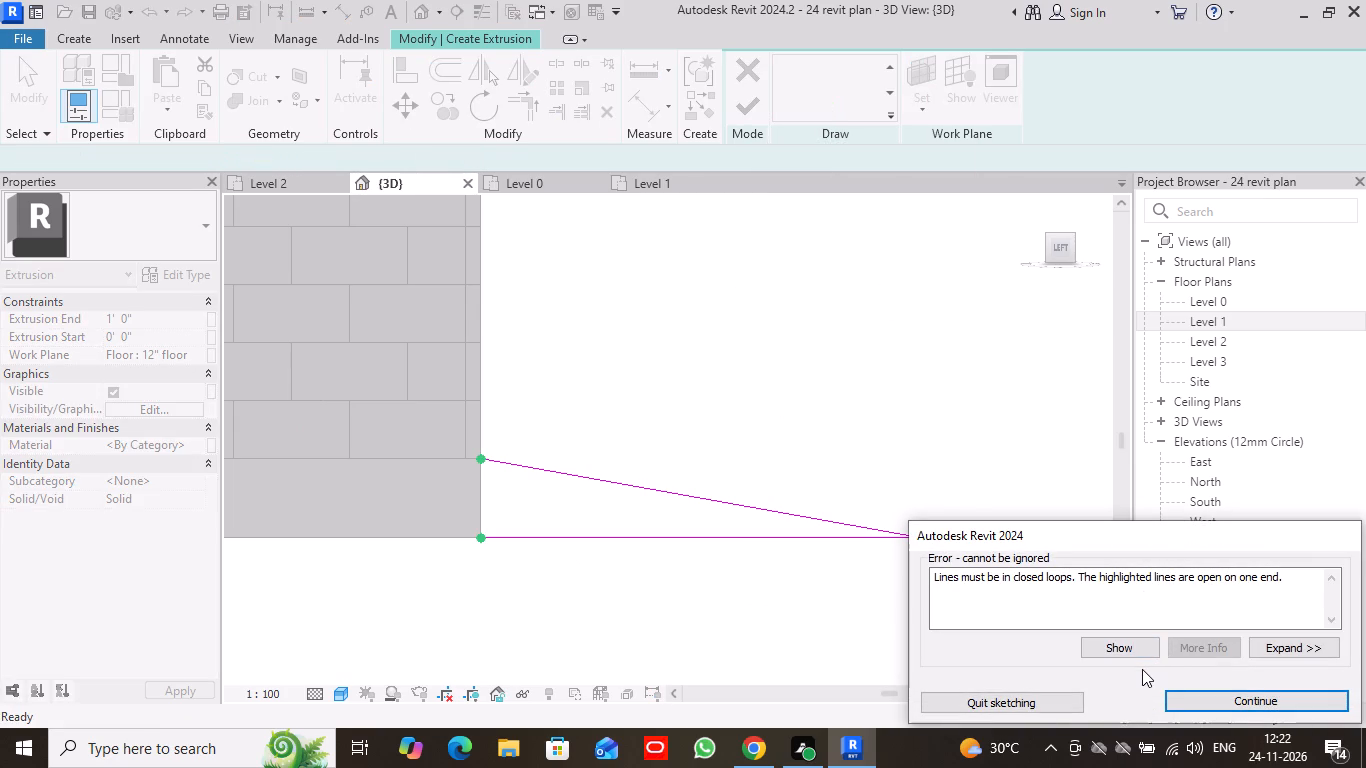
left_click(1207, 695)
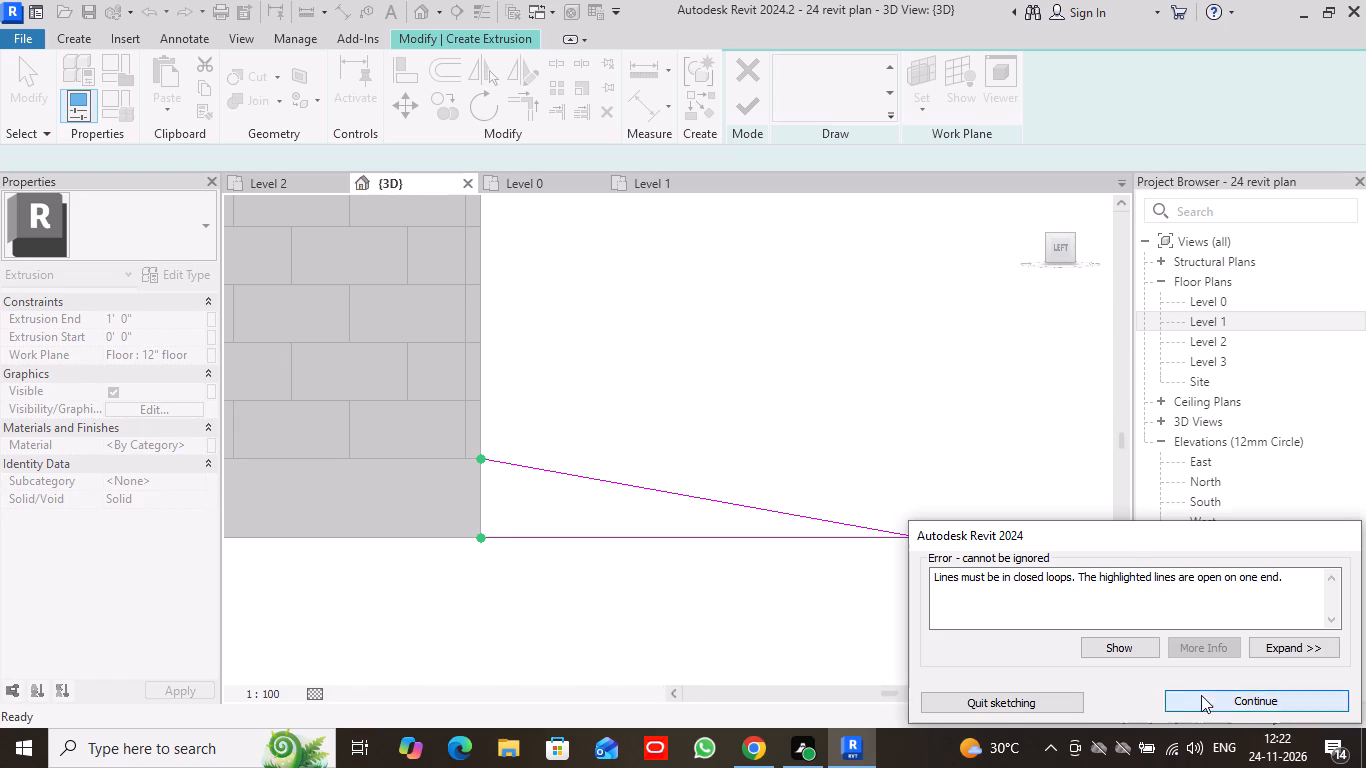
Close the profile with a vertical line along the ground-floor slab's front edge and finish the extrusion sketch.
scroll(518, 509, "up", 5)
middle_click_drag(518, 506, 565, 492)
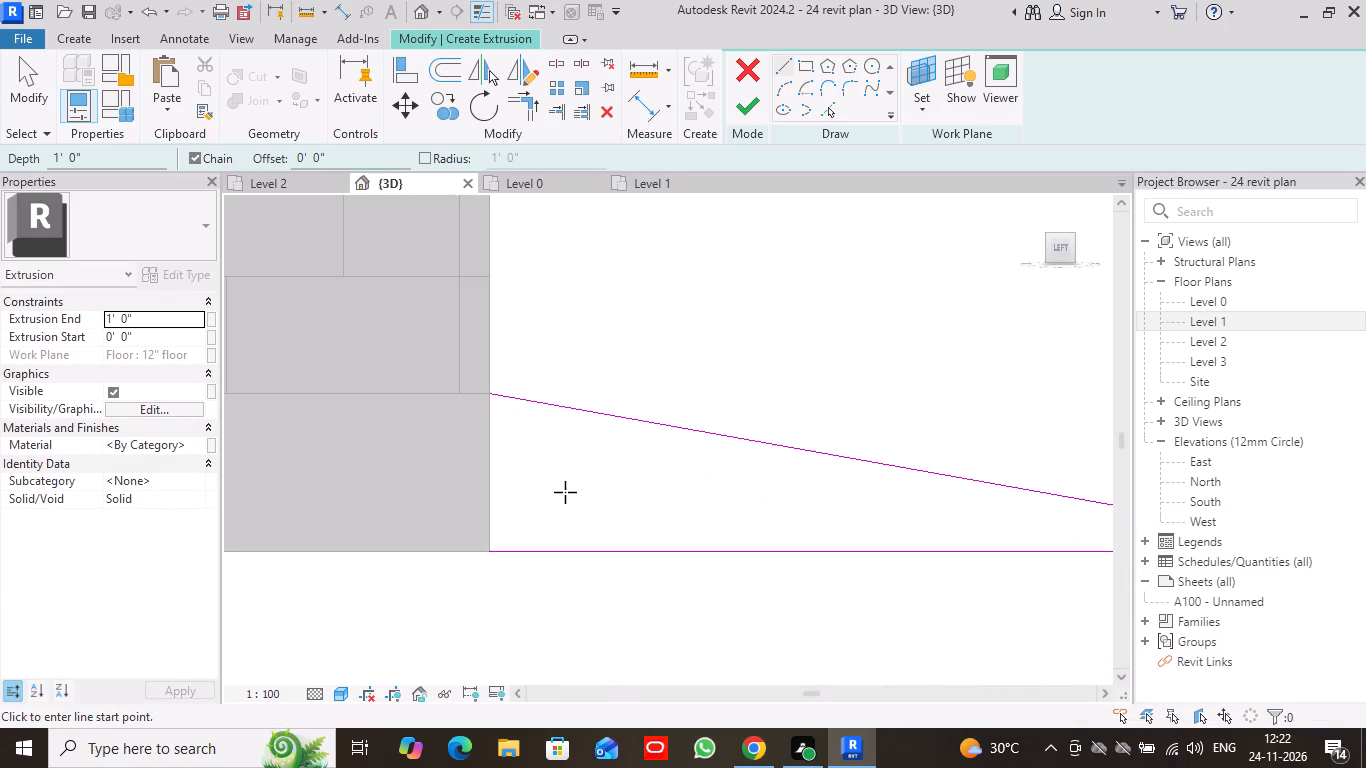
left_click(783, 61)
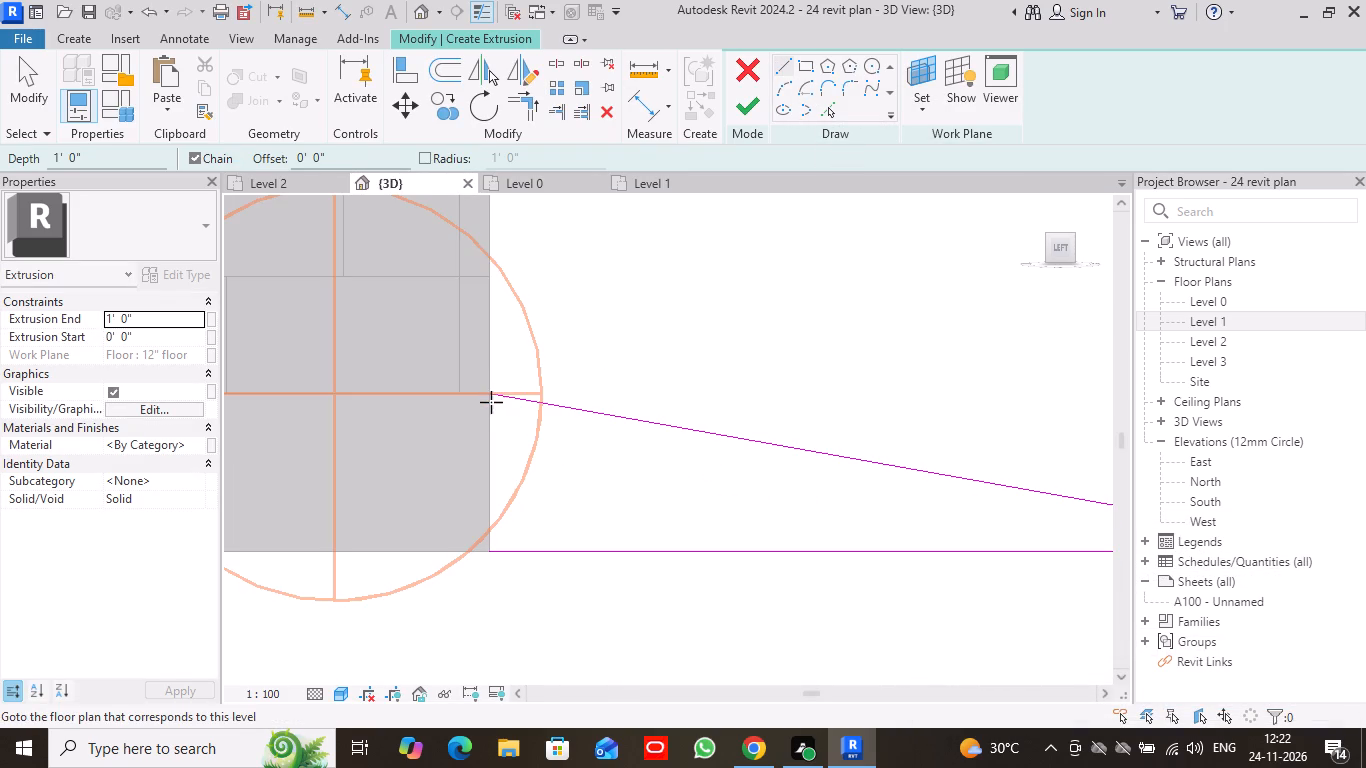
left_click(491, 548)
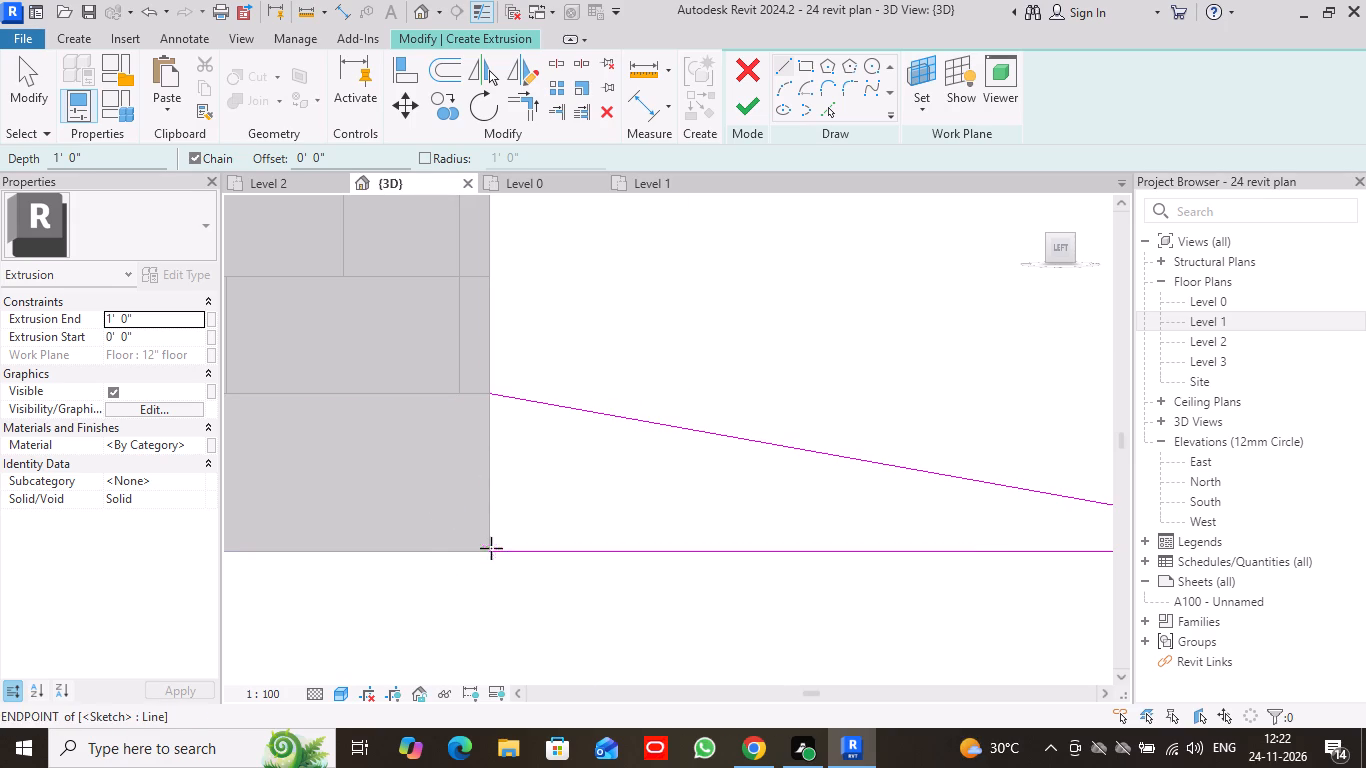
left_click(489, 396)
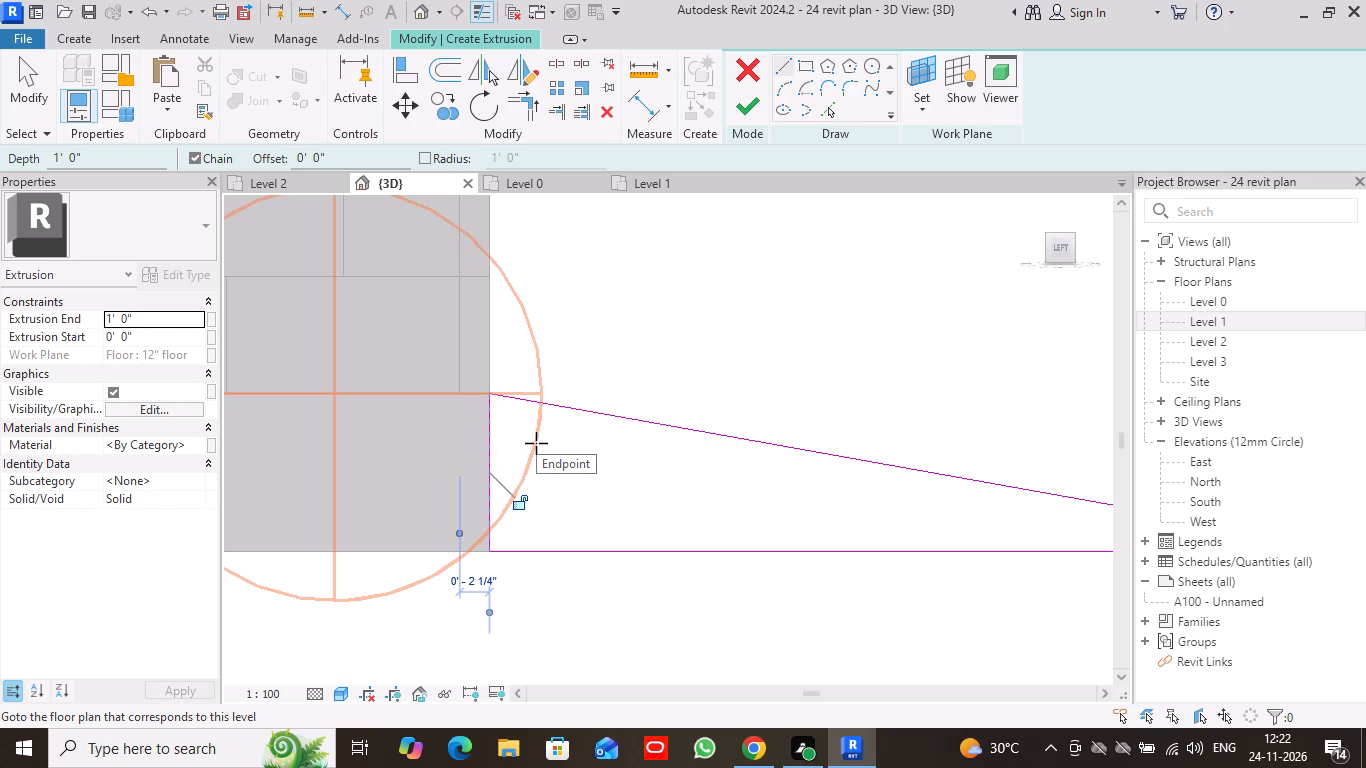
left_click(745, 103)
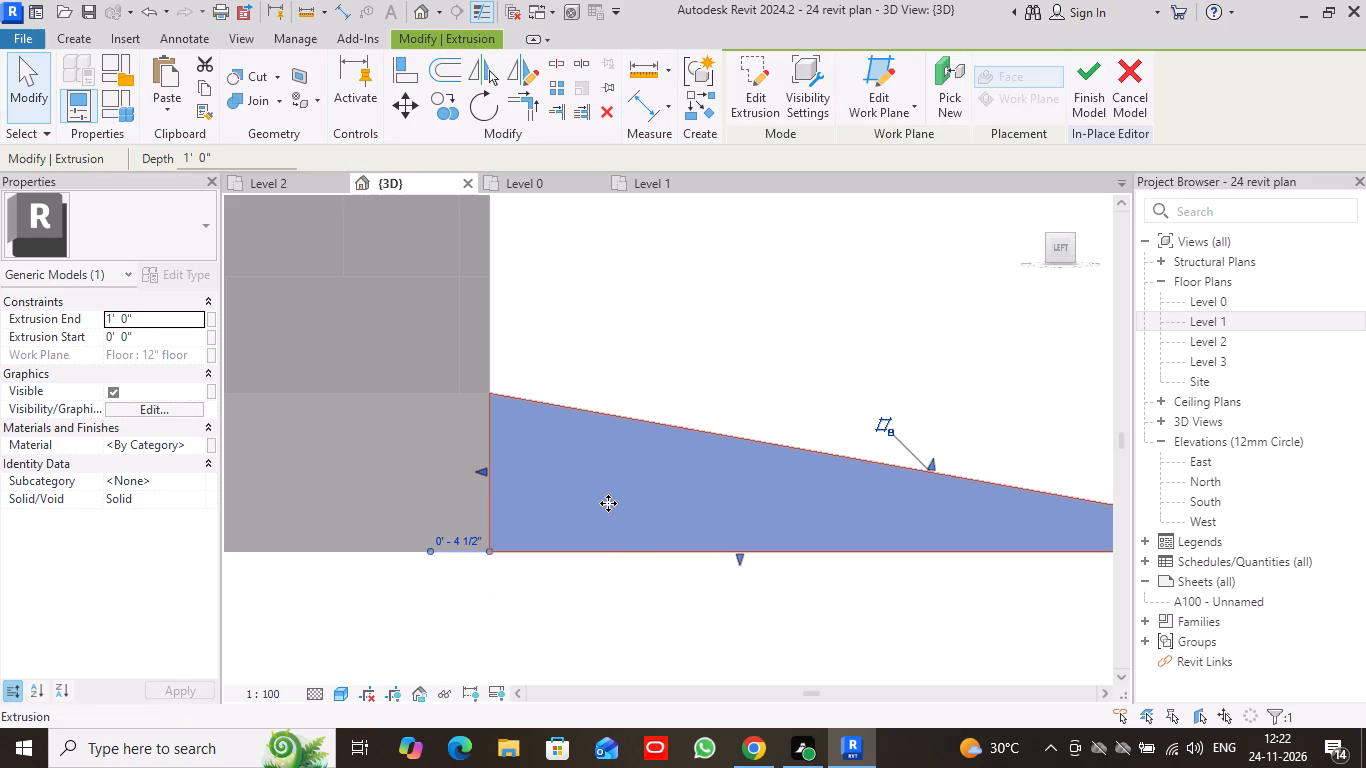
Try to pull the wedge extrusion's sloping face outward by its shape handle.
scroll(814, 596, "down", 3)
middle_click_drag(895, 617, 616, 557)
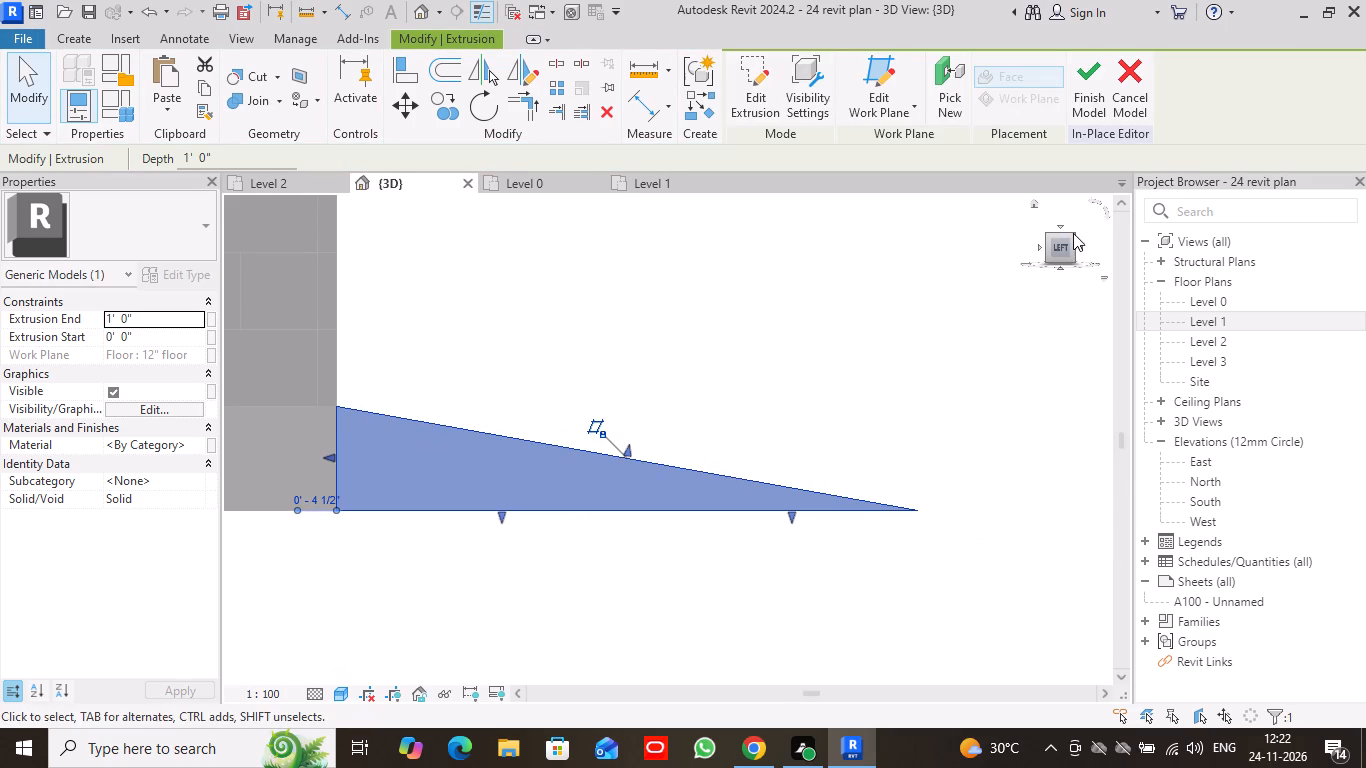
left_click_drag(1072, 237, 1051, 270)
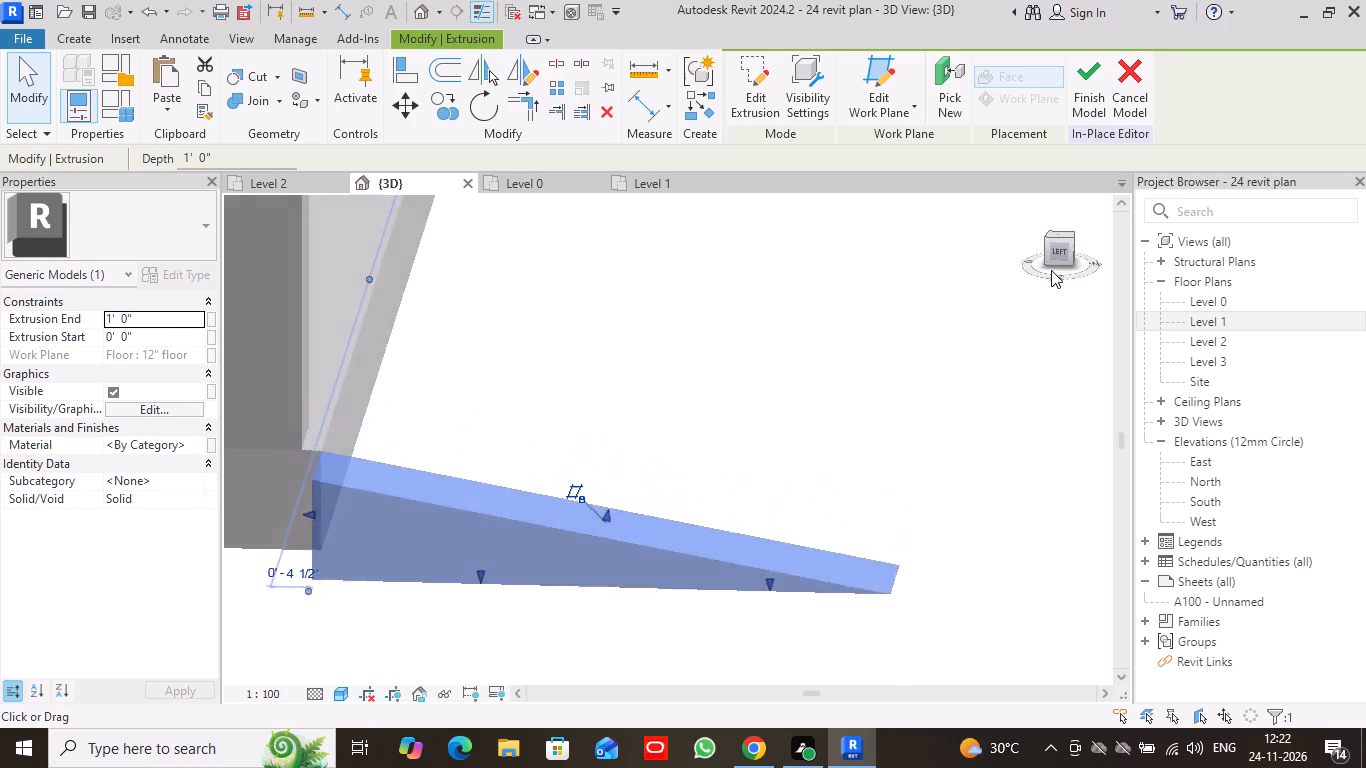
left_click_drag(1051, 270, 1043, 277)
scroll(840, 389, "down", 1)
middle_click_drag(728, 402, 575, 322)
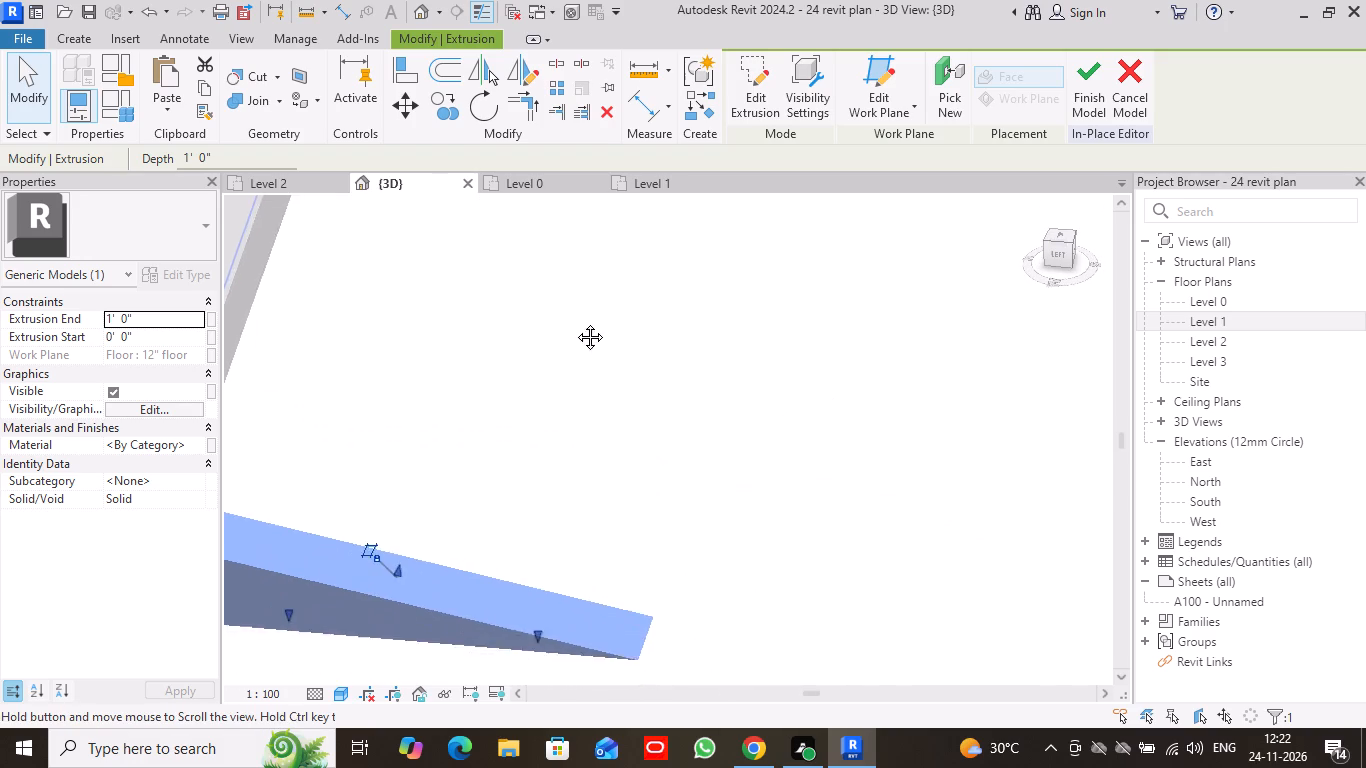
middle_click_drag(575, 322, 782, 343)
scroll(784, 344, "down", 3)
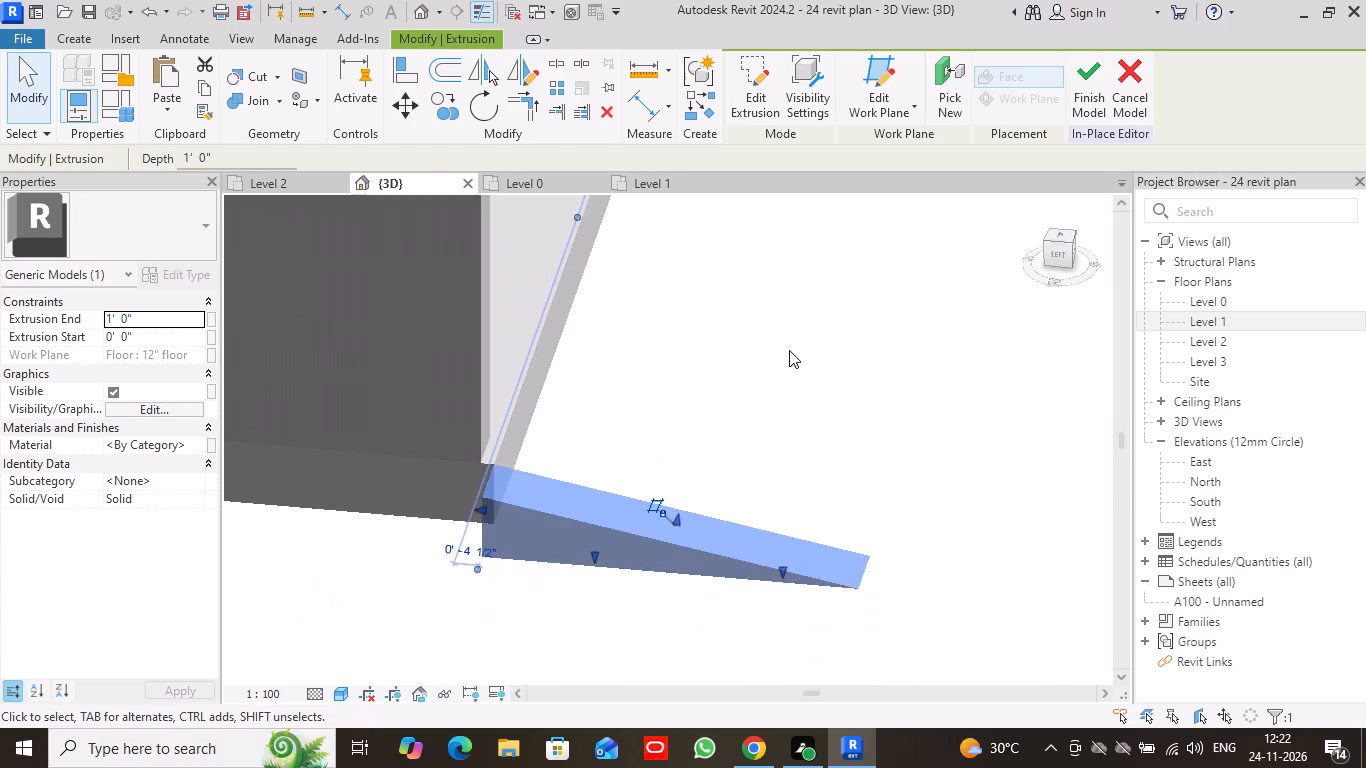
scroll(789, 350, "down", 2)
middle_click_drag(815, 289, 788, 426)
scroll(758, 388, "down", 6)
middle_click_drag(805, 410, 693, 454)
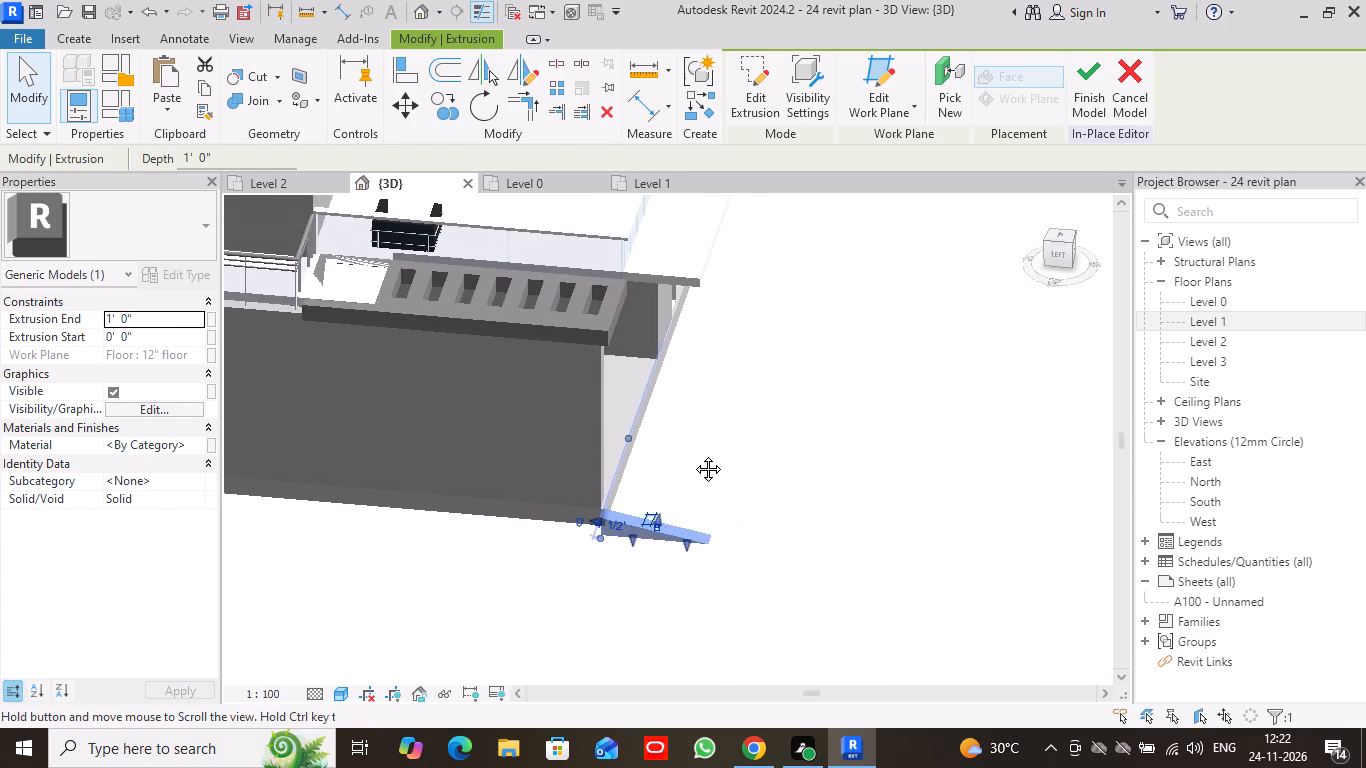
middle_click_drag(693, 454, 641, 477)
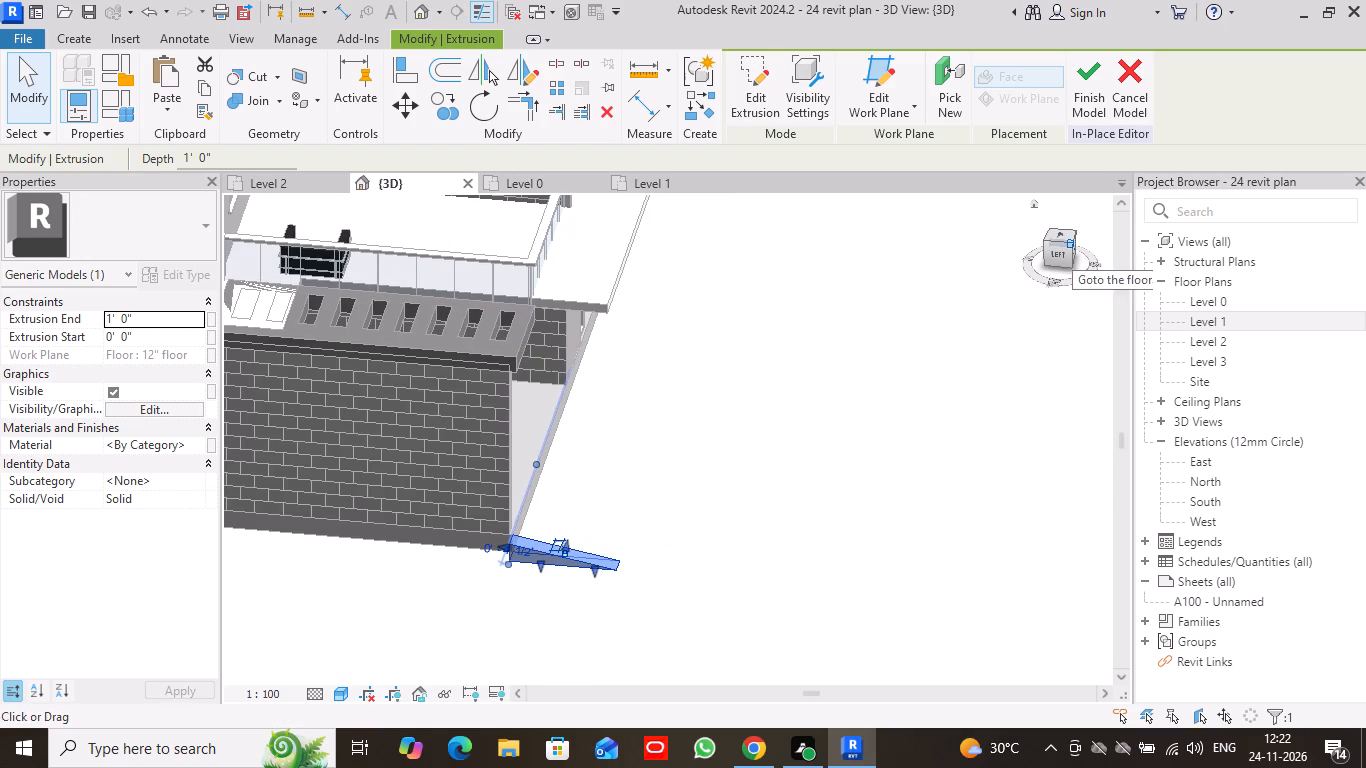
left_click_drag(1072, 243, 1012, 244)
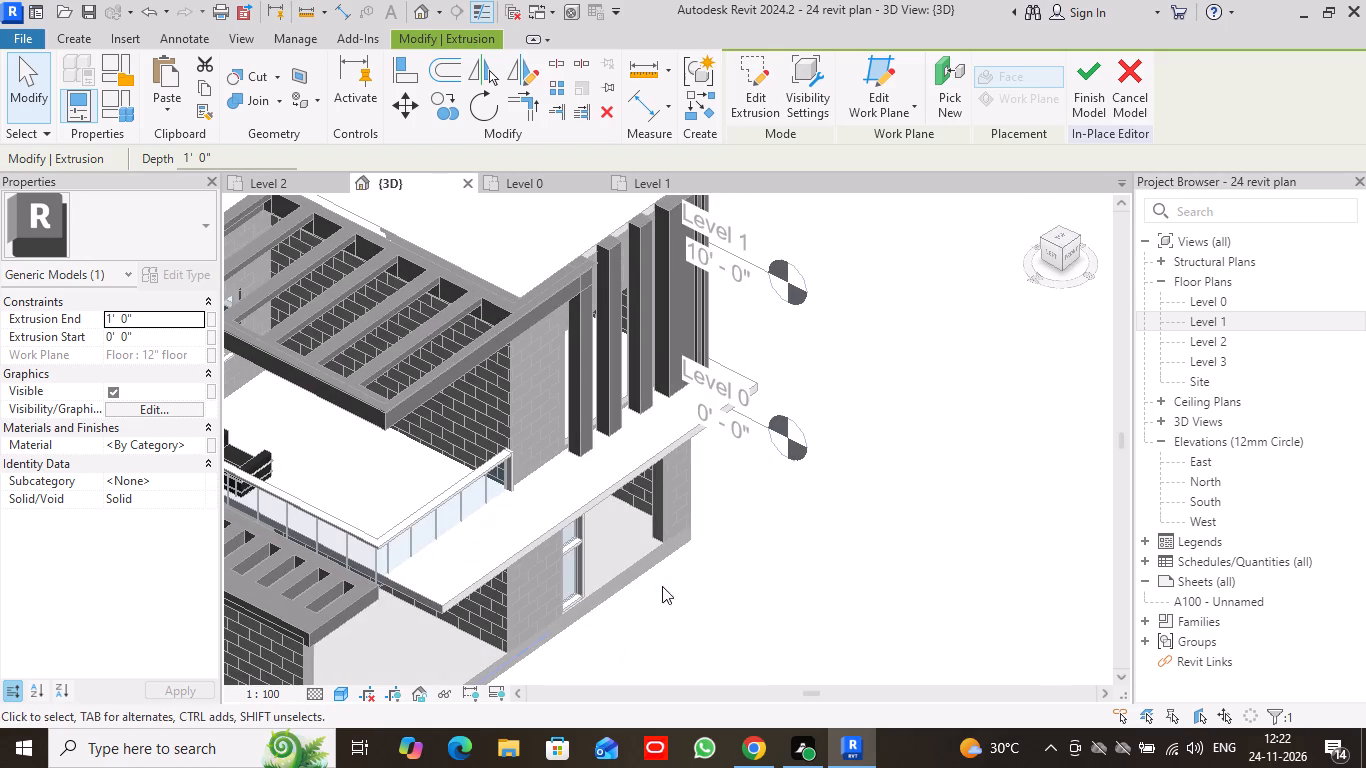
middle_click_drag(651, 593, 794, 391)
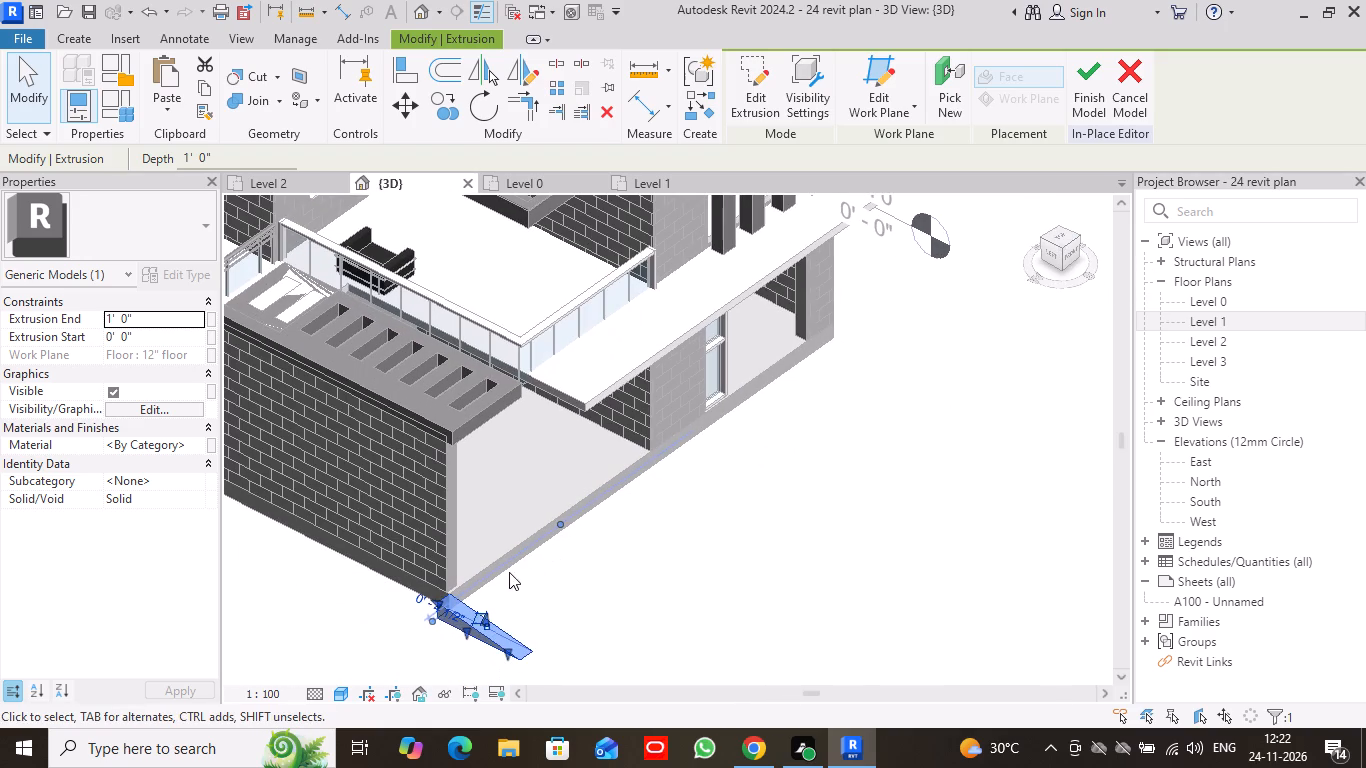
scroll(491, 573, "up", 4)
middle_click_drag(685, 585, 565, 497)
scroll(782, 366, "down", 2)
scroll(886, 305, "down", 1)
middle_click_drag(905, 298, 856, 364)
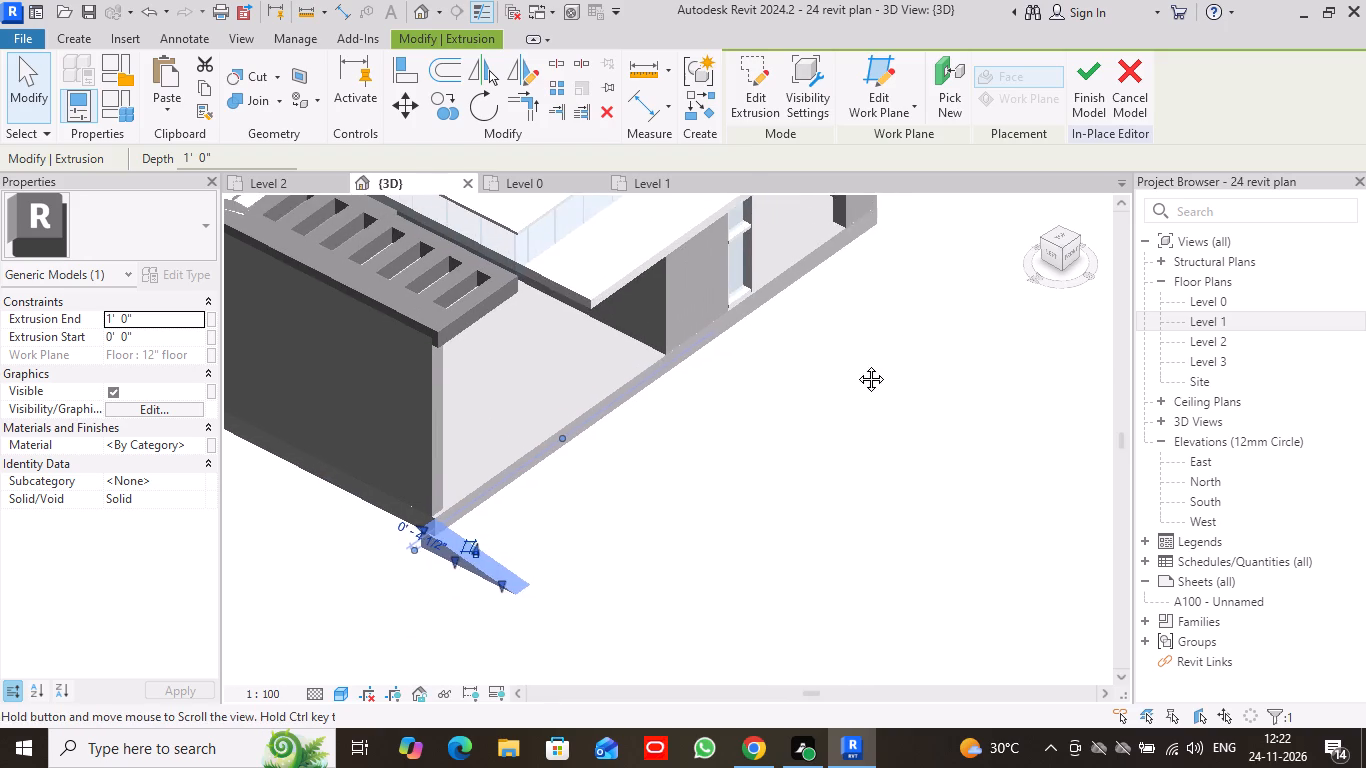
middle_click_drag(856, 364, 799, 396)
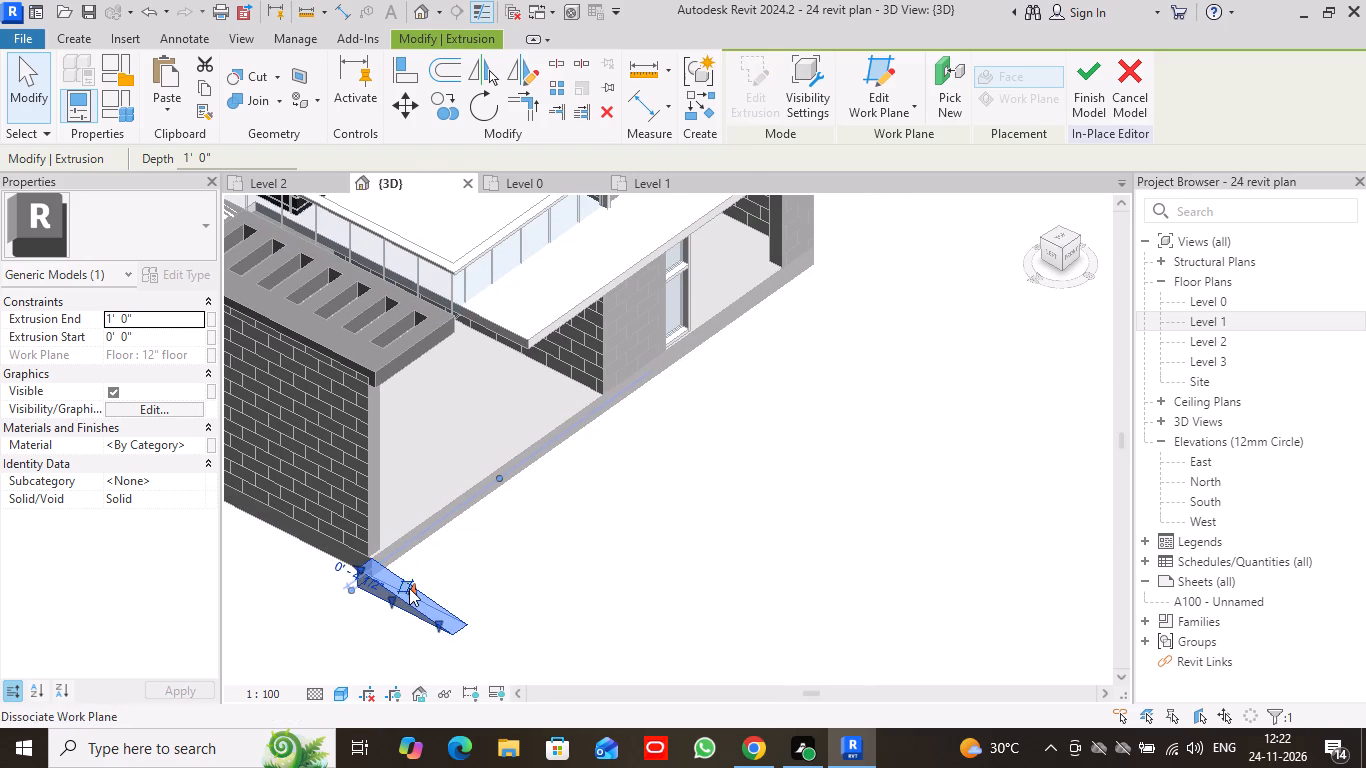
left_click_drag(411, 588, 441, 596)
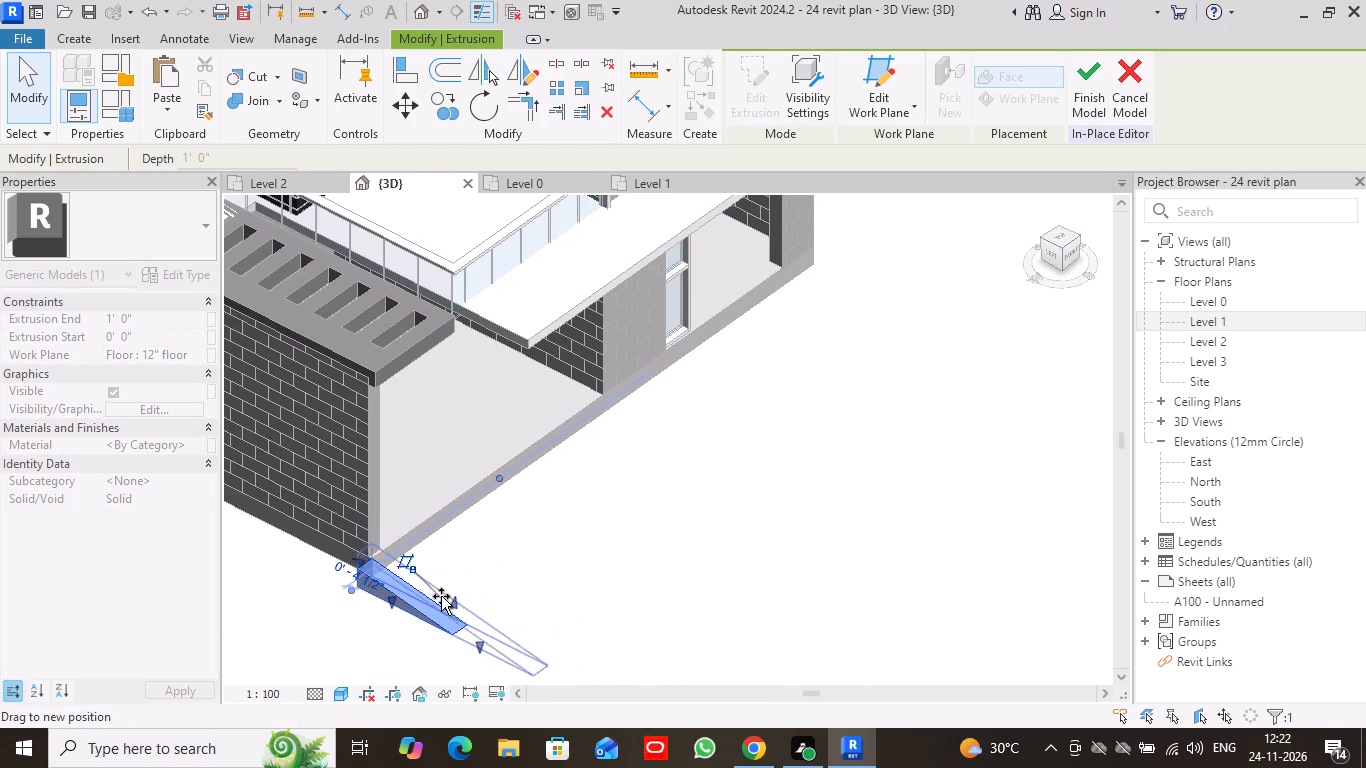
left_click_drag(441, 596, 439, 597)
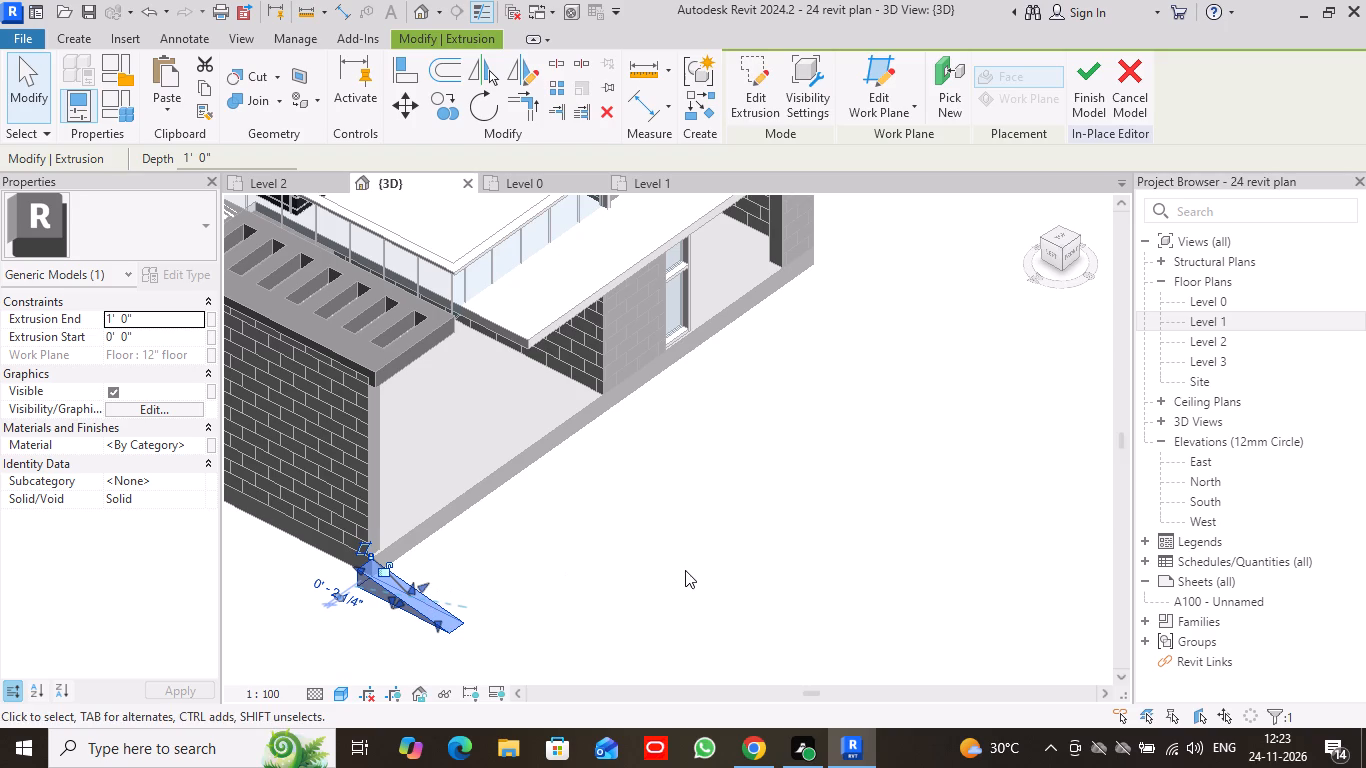
Stretch the wedge along the slab's front edge to the far wall corner, giving an extrusion start of -16' 0".
scroll(689, 570, "down", 2)
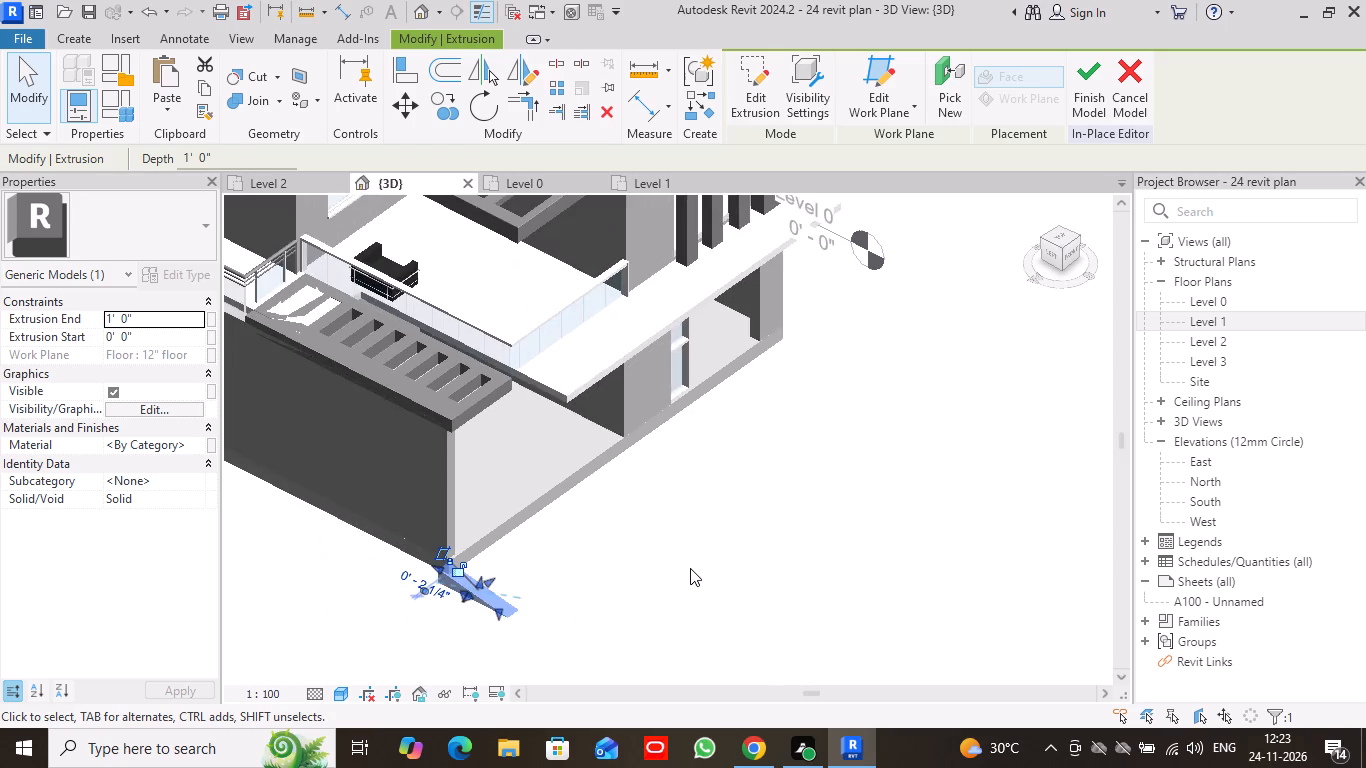
middle_click_drag(690, 568, 440, 481)
middle_click_drag(442, 473, 653, 502)
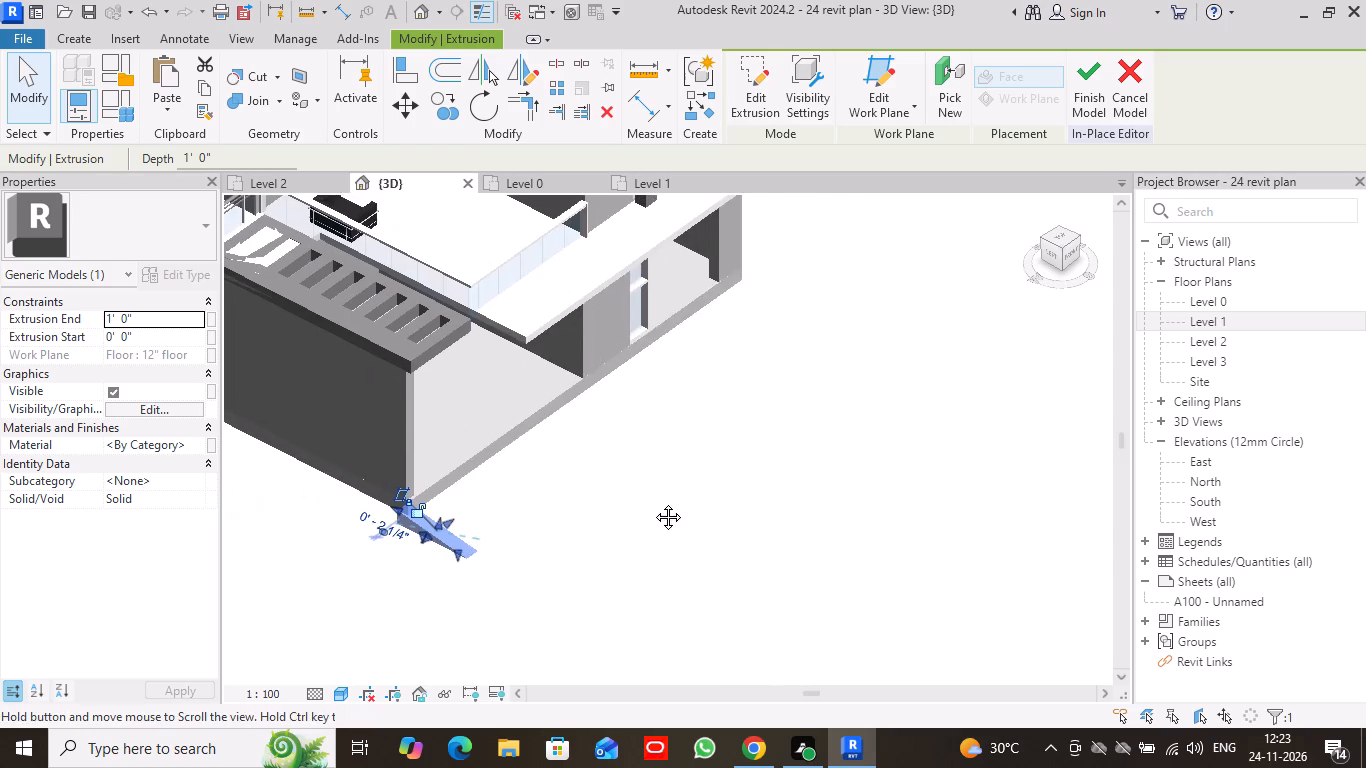
middle_click_drag(653, 502, 666, 525)
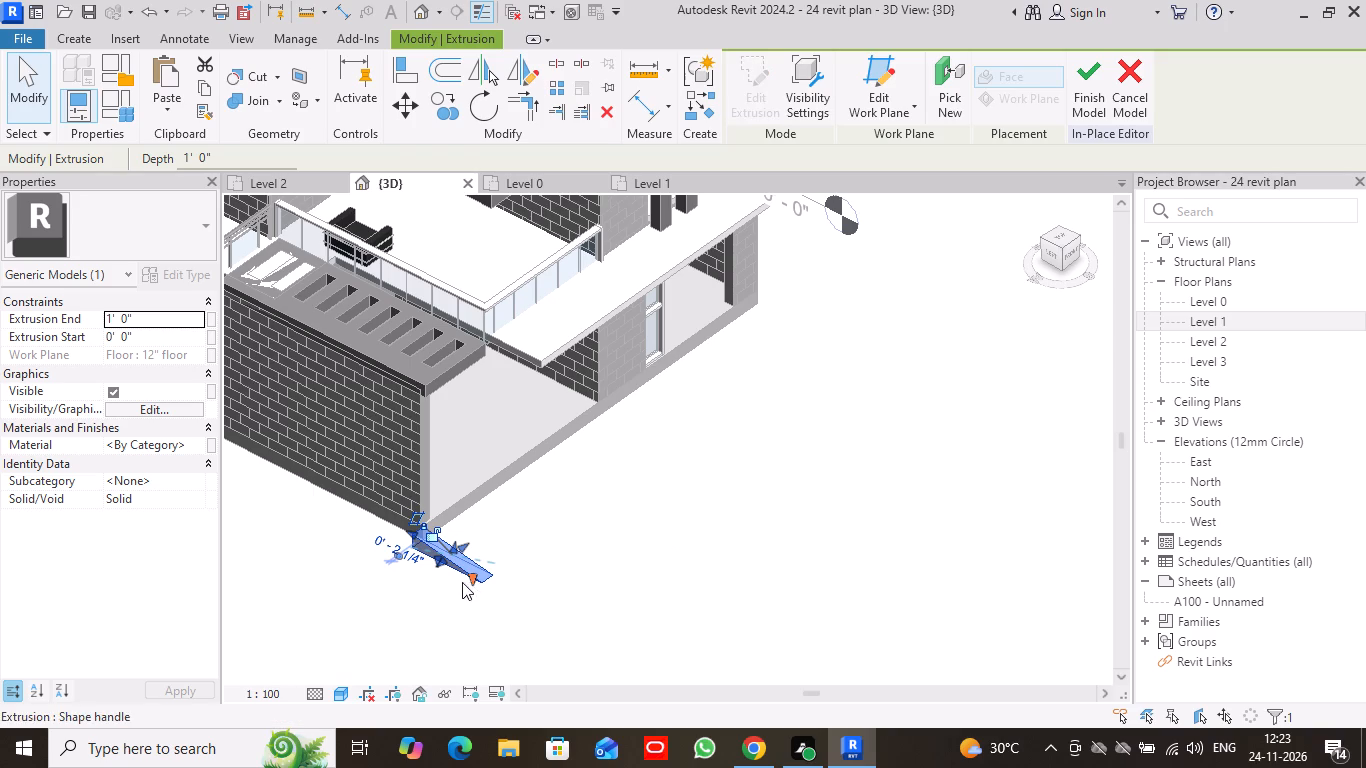
scroll(429, 576, "up", 5)
scroll(523, 517, "up", 4)
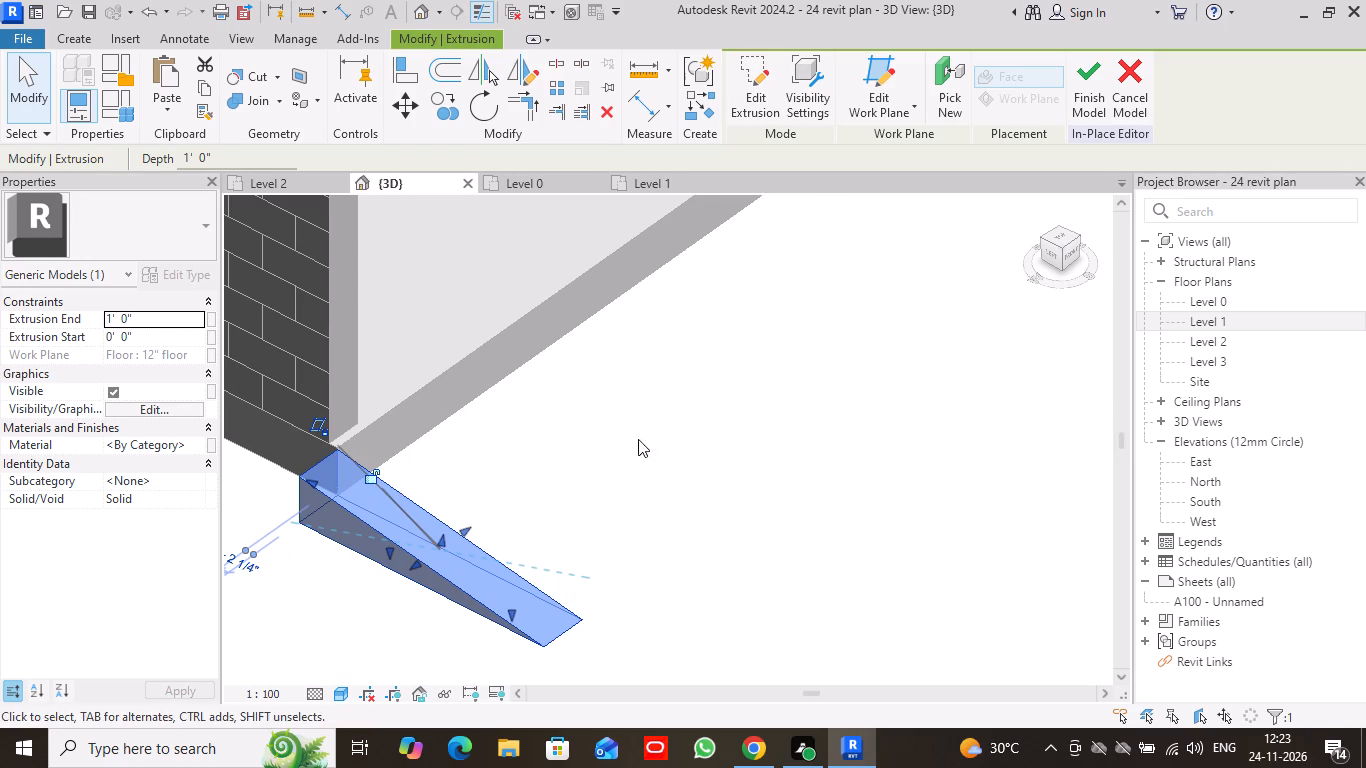
scroll(659, 427, "down", 3)
middle_click_drag(877, 320, 685, 464)
scroll(685, 464, "down", 2)
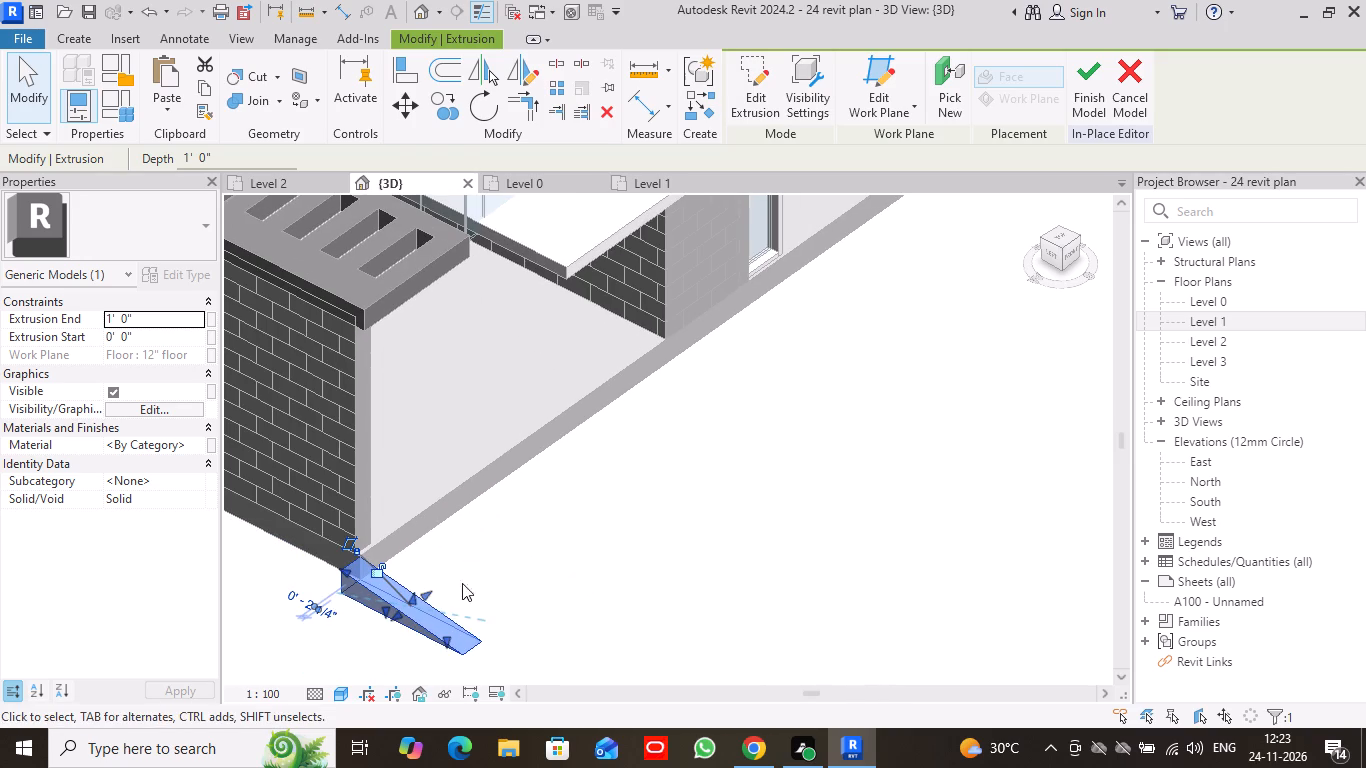
left_click_drag(426, 593, 631, 430)
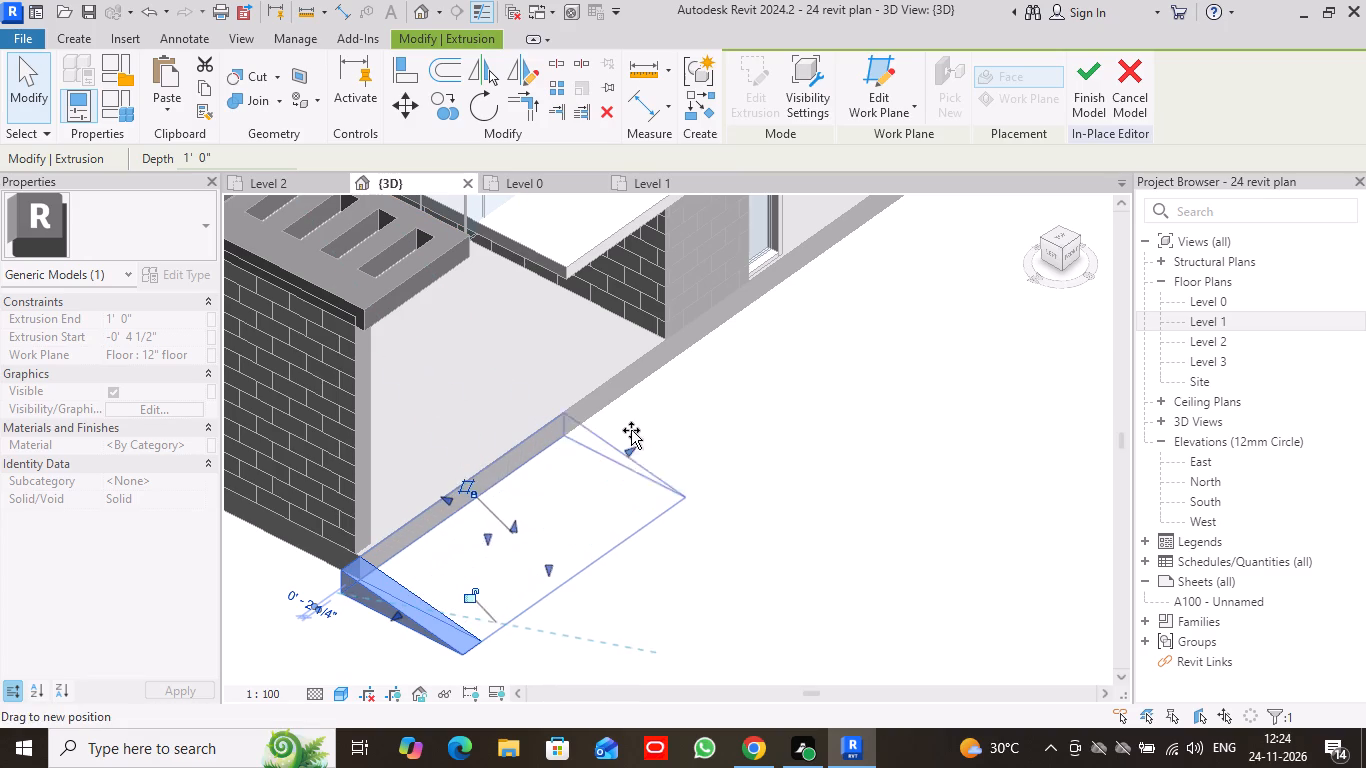
left_click_drag(631, 430, 709, 365)
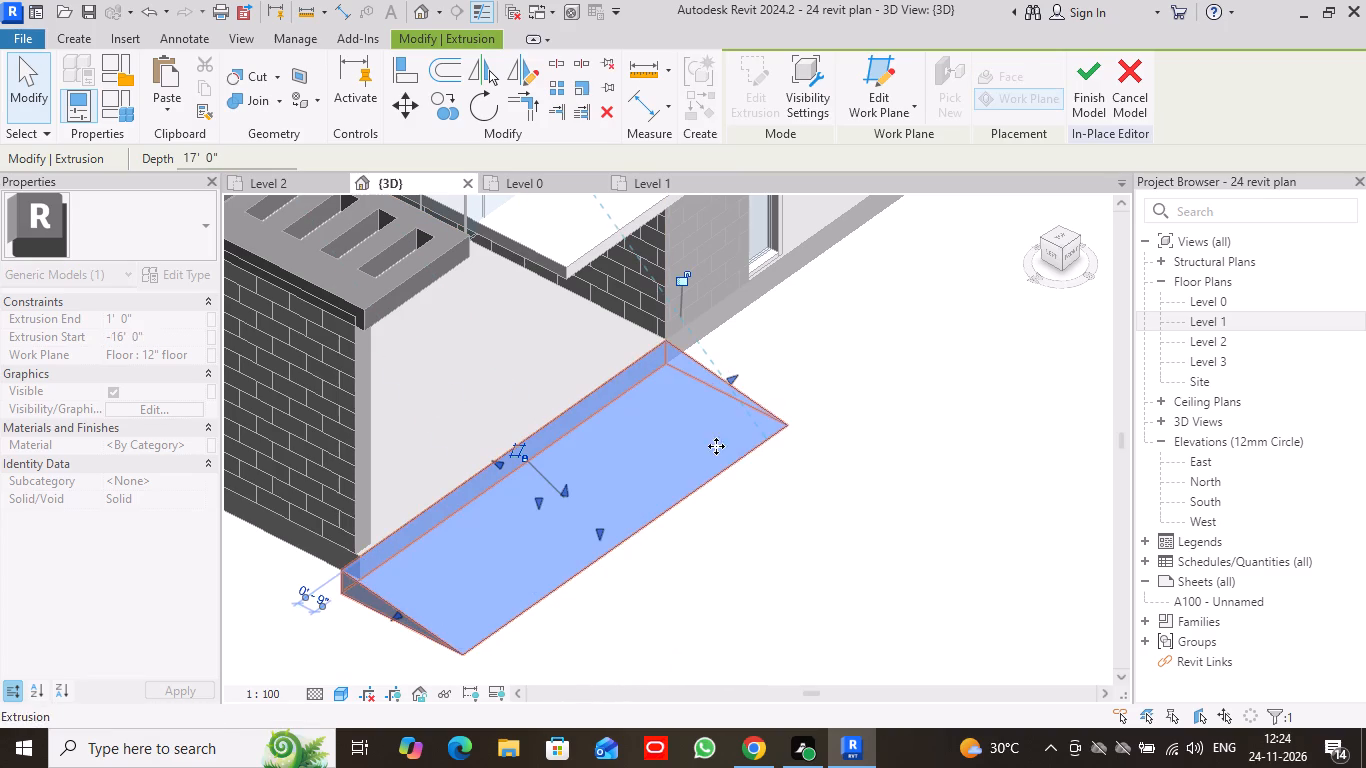
Pull the wedge's near end back to an extrusion end of 0' 0", making it 16' deep, and deselect it.
left_click_drag(398, 614, 429, 600)
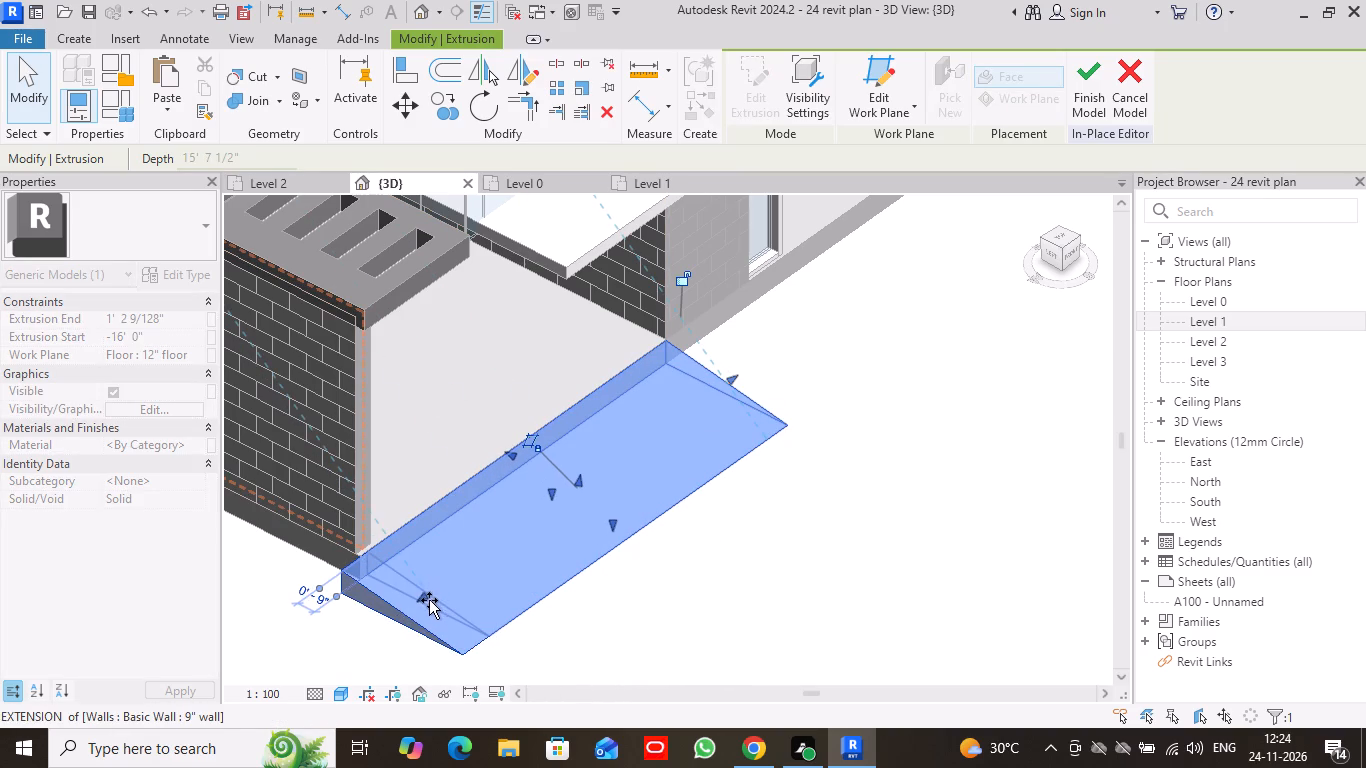
left_click_drag(429, 600, 425, 604)
scroll(648, 616, "down", 3)
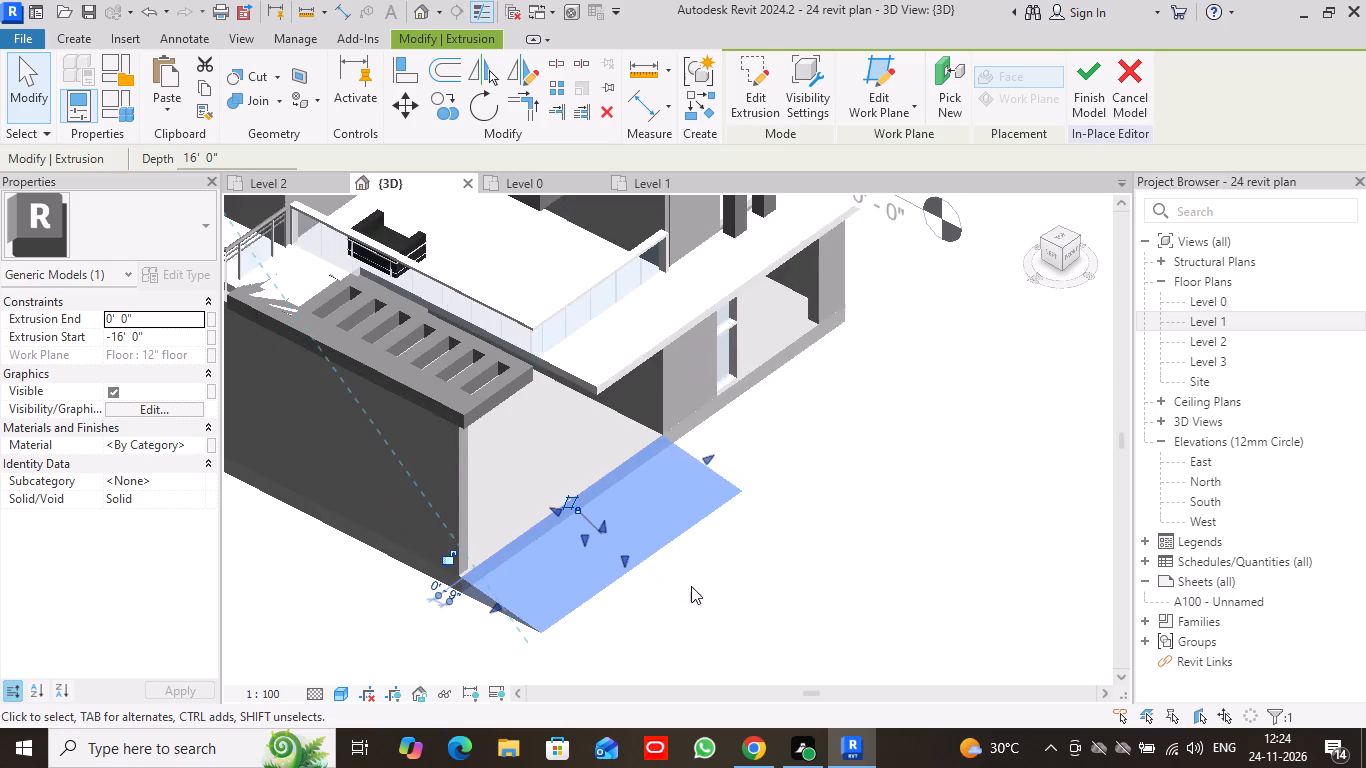
middle_click_drag(698, 583, 654, 451)
left_click(24, 81)
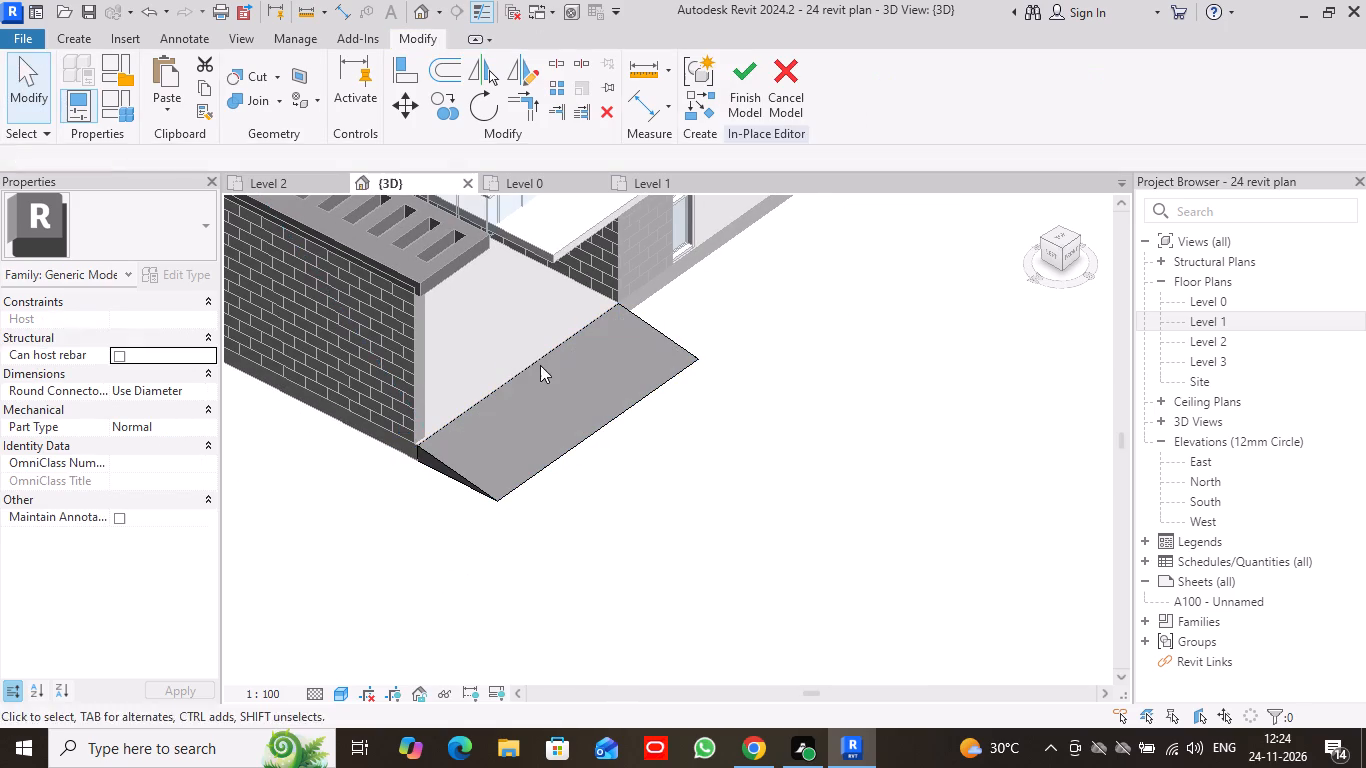
Inspect the ramp against the building from above and from the opposite front corner.
scroll(813, 421, "down", 2)
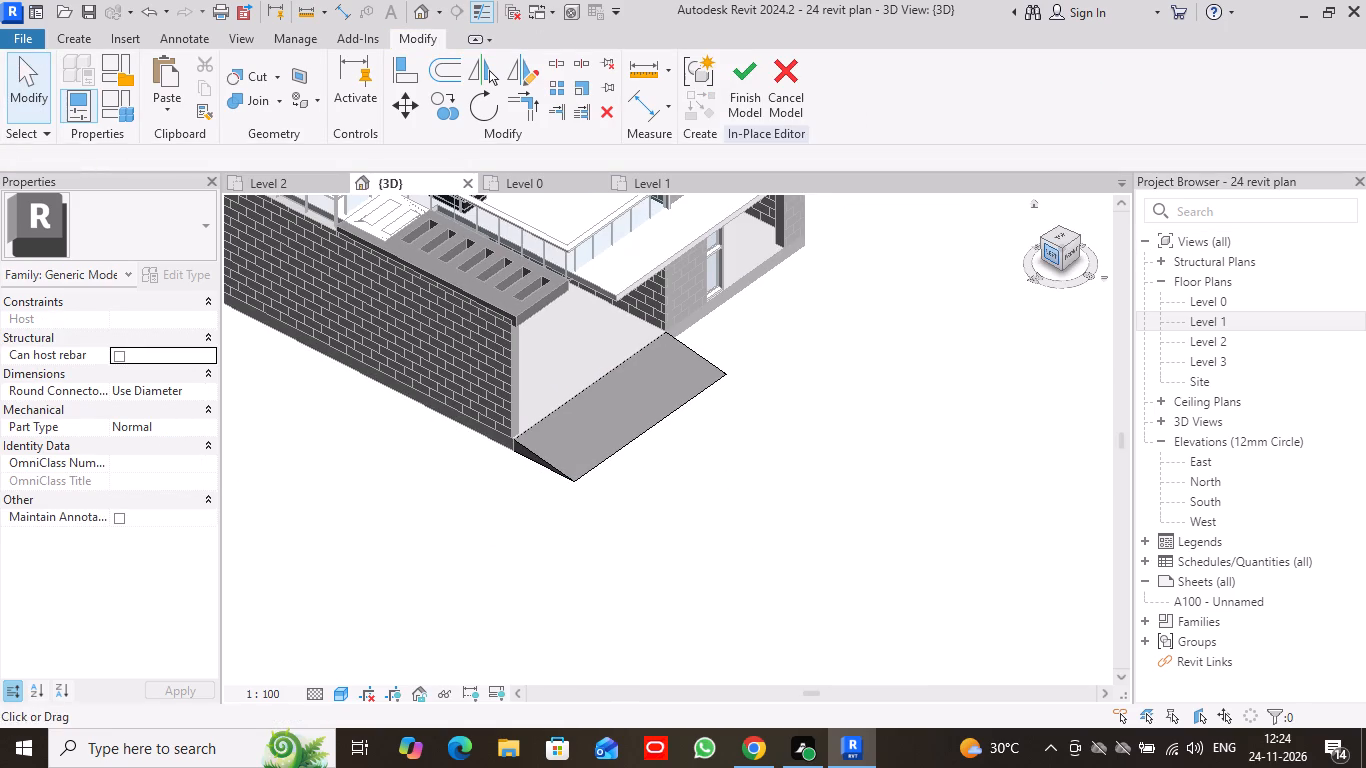
left_click_drag(1080, 236, 823, 300)
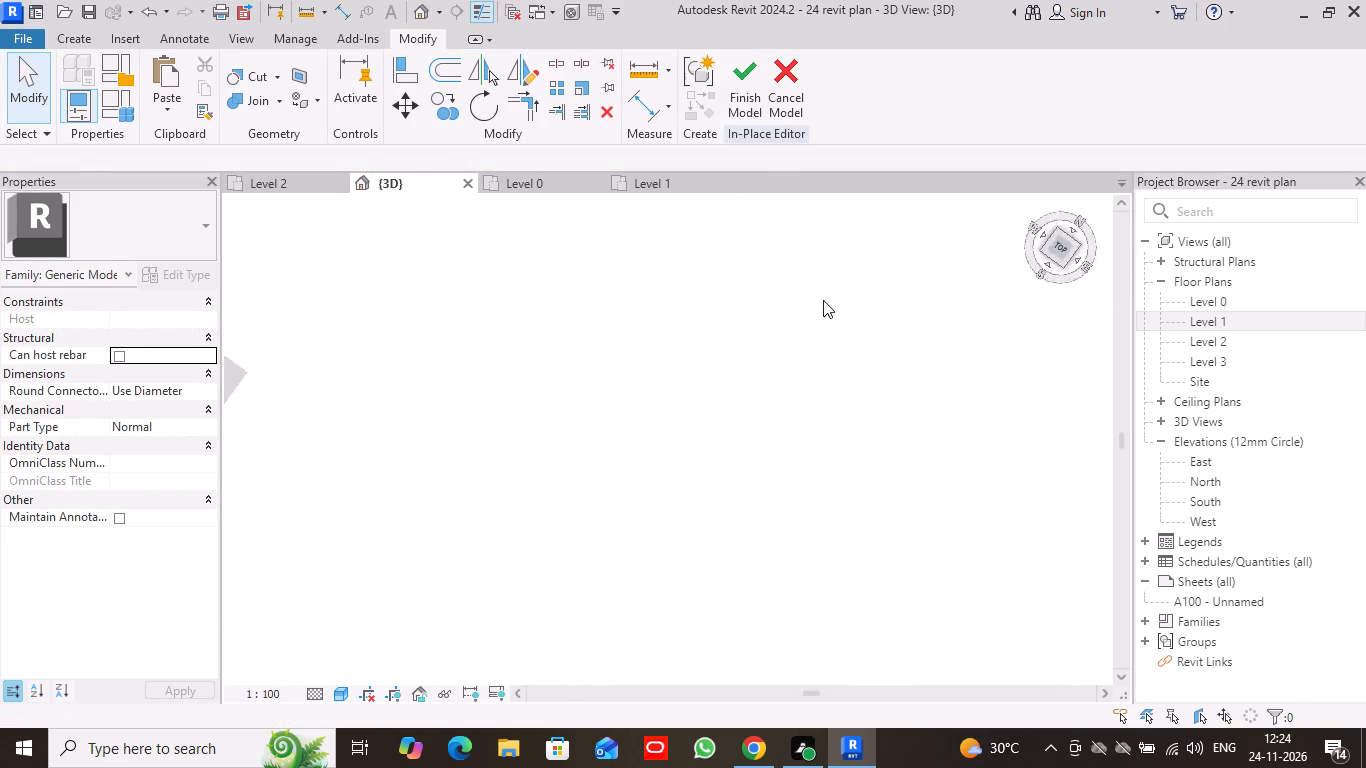
left_click_drag(823, 300, 819, 296)
scroll(592, 457, "down", 5)
middle_click_drag(390, 514, 1097, 299)
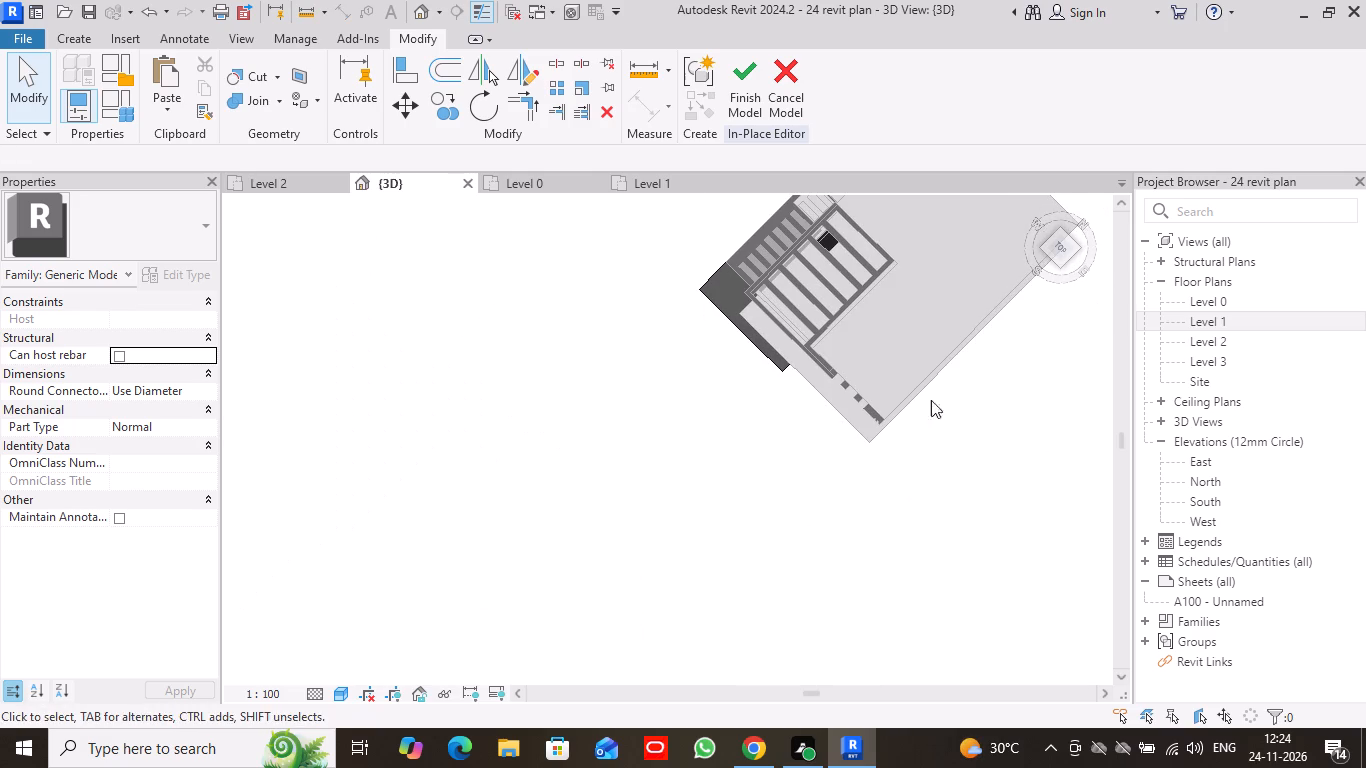
middle_click_drag(959, 301, 831, 431)
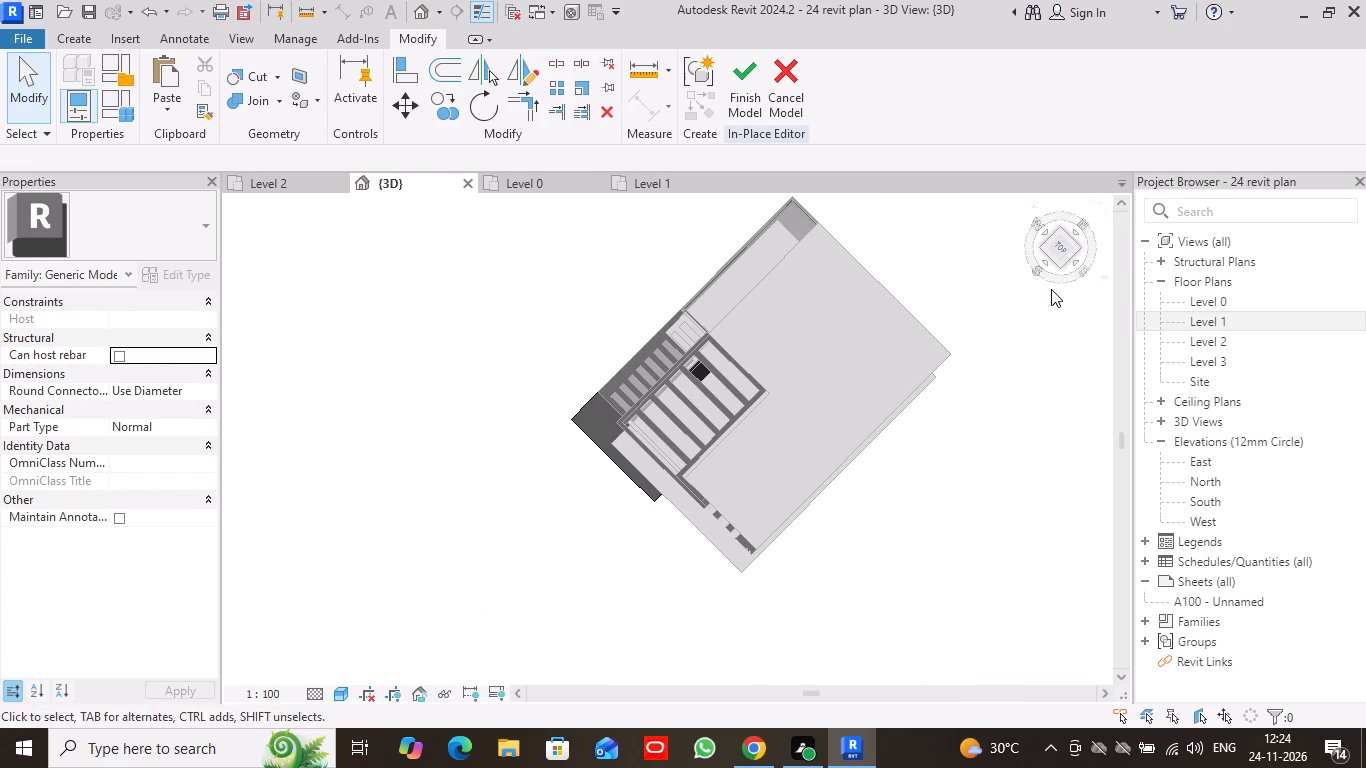
left_click_drag(1060, 265, 1052, 233)
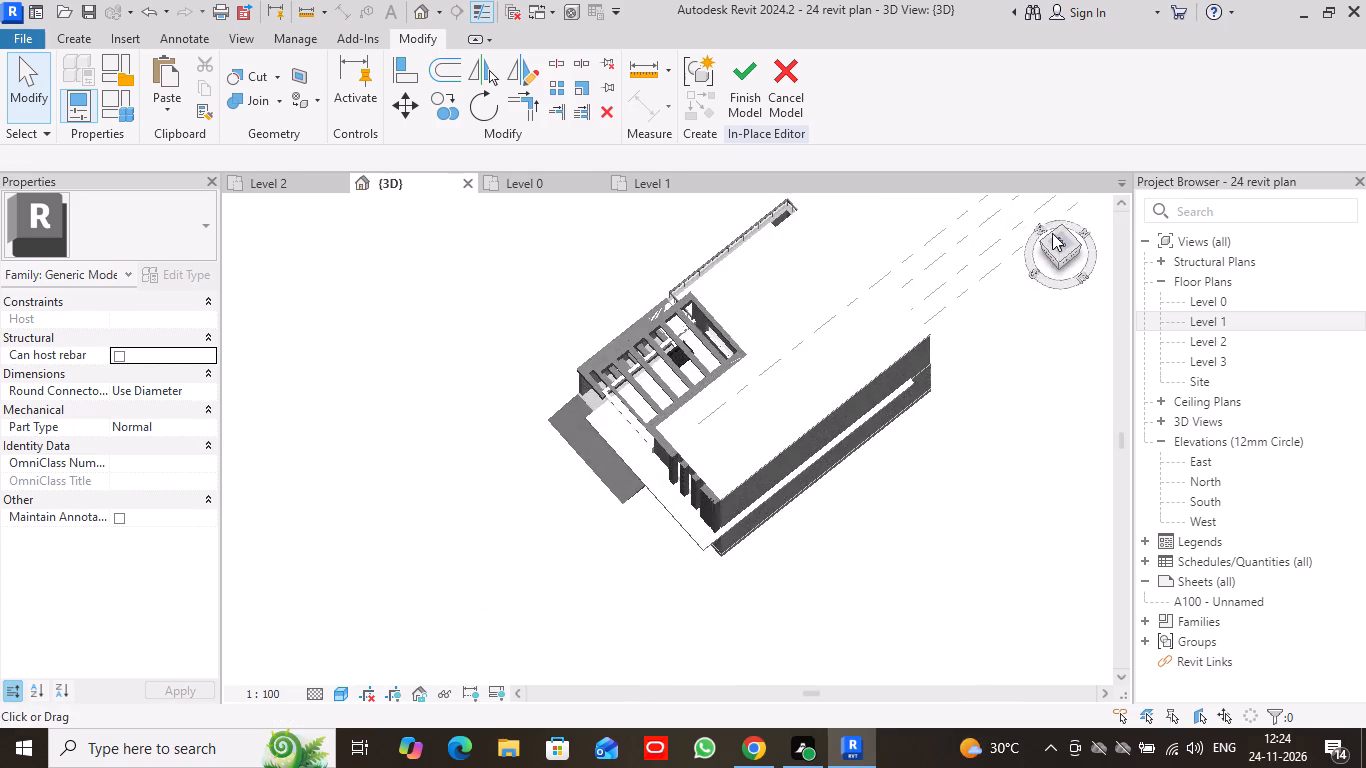
left_click_drag(1052, 233, 1052, 199)
scroll(672, 465, "up", 4)
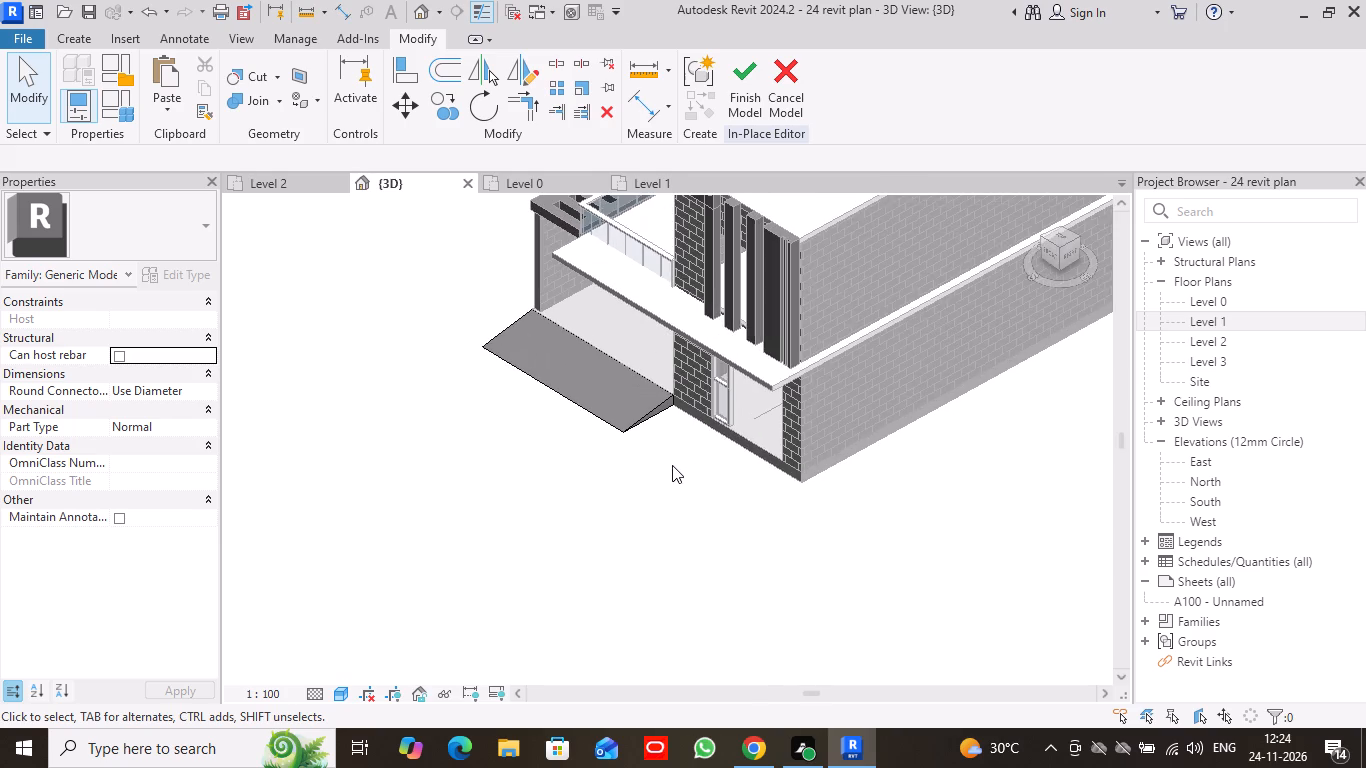
middle_click_drag(672, 465, 646, 504)
scroll(646, 504, "up", 1)
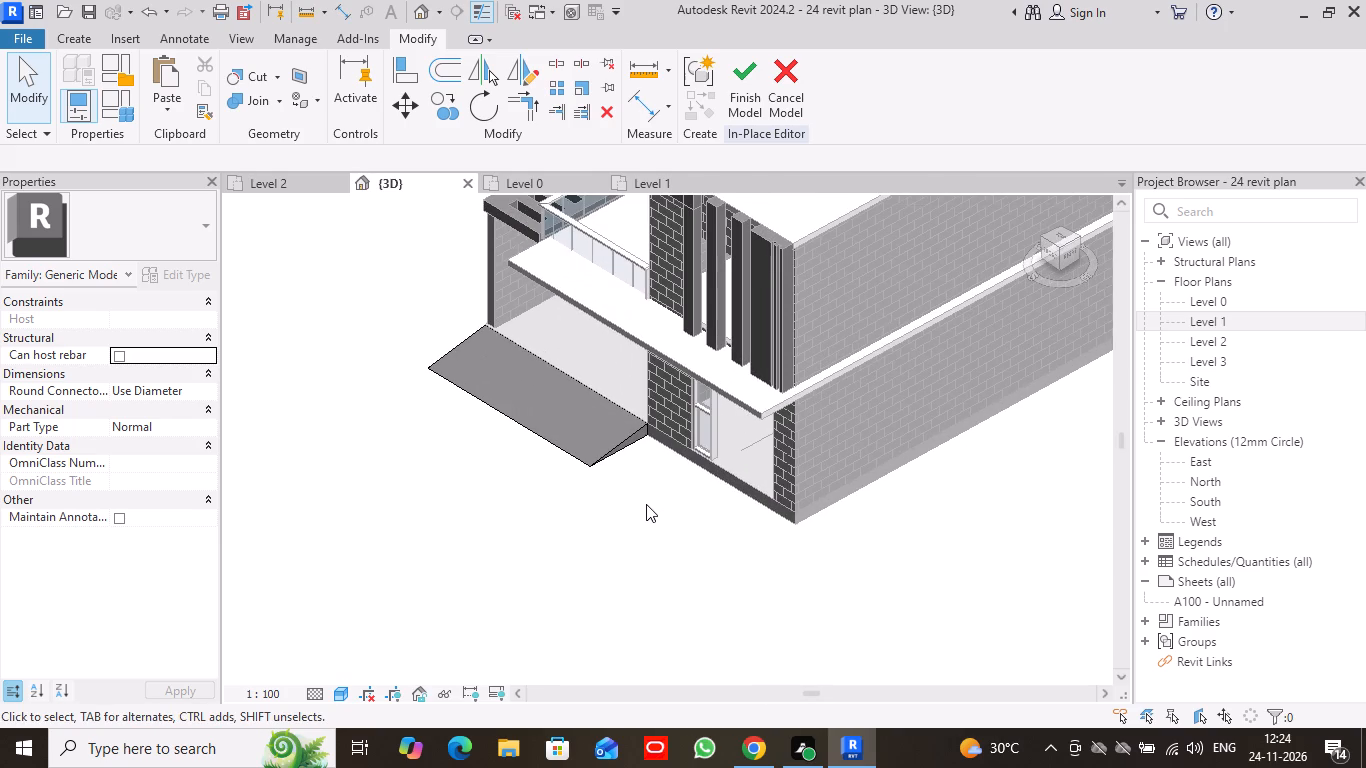
scroll(669, 521, "down", 2)
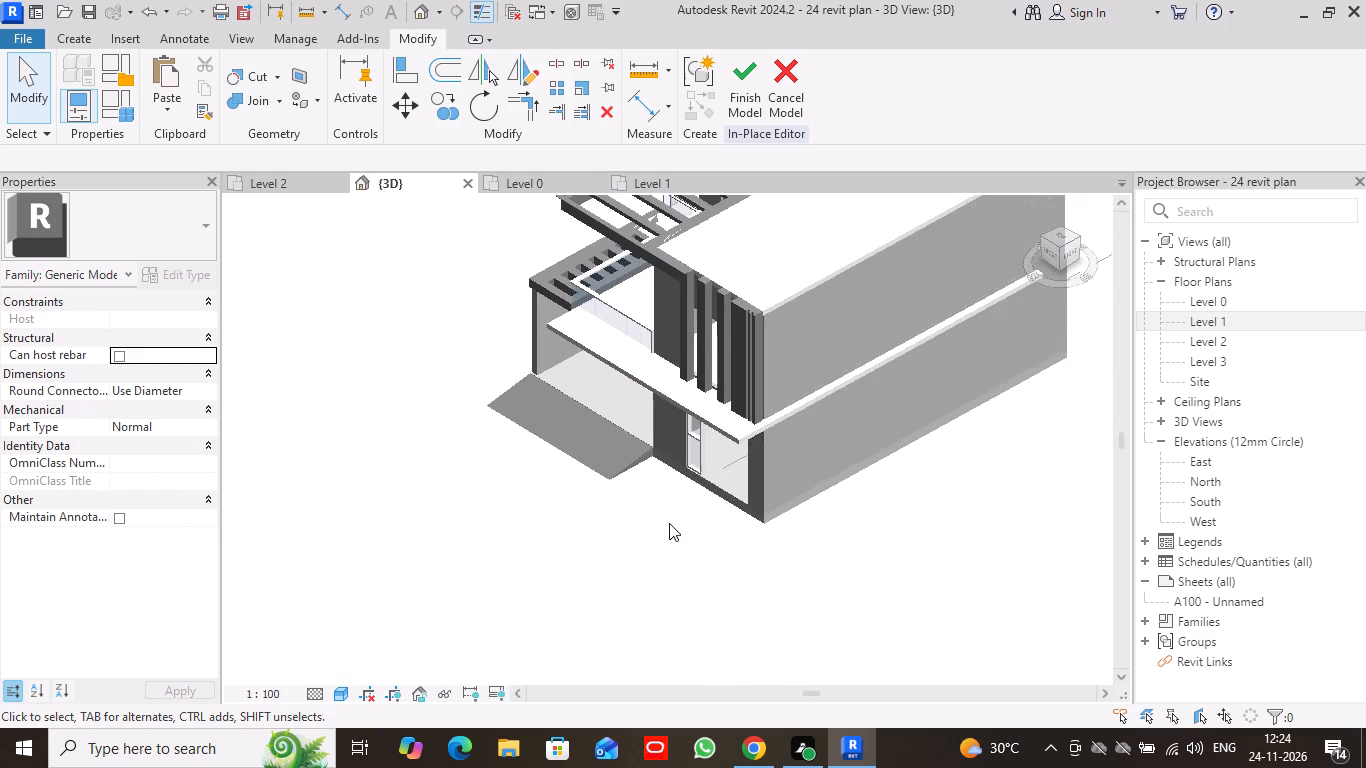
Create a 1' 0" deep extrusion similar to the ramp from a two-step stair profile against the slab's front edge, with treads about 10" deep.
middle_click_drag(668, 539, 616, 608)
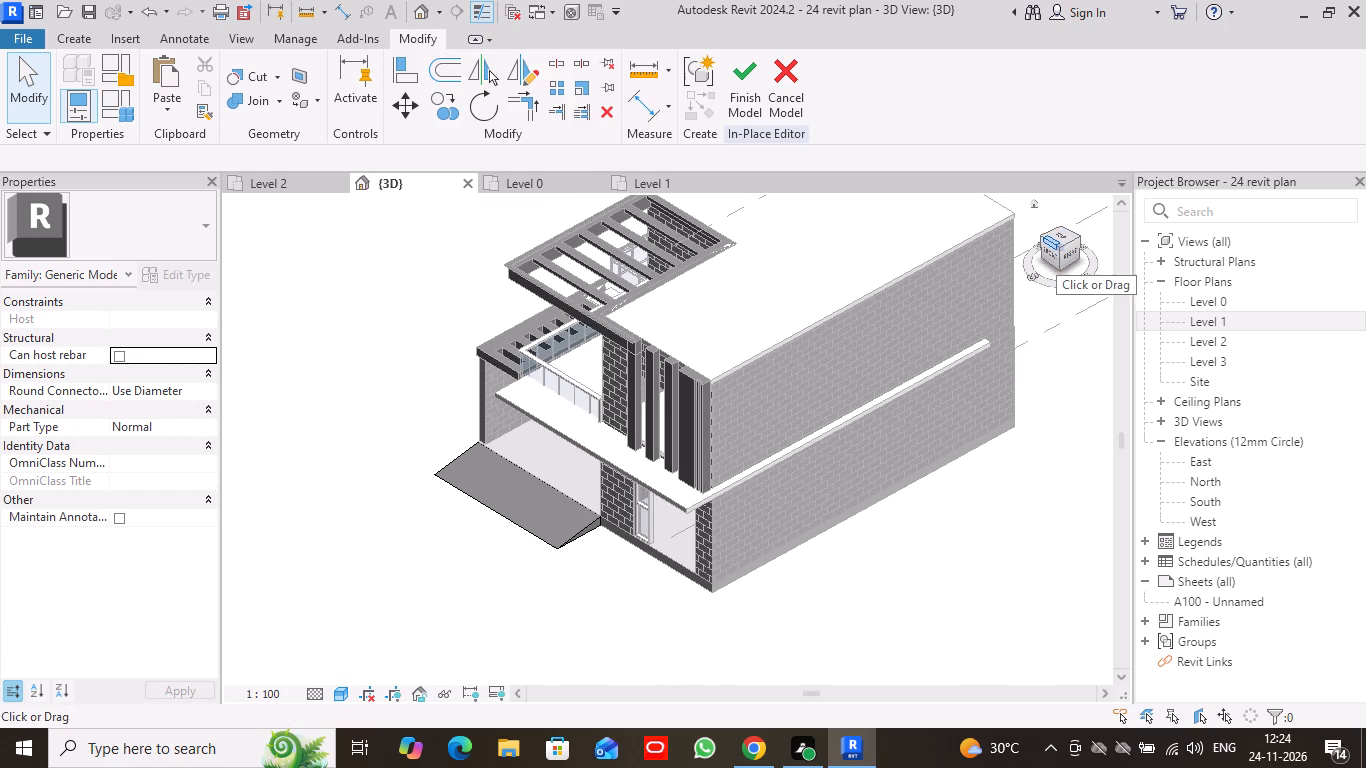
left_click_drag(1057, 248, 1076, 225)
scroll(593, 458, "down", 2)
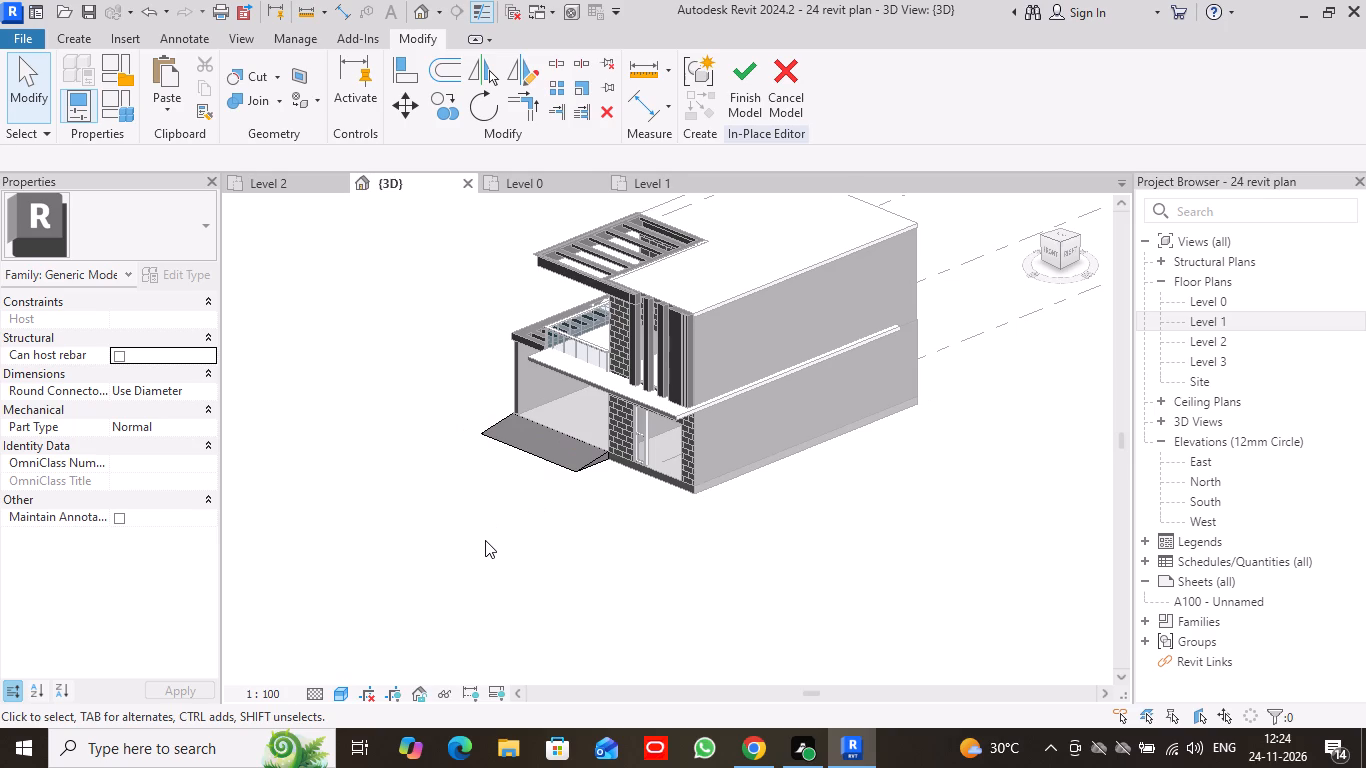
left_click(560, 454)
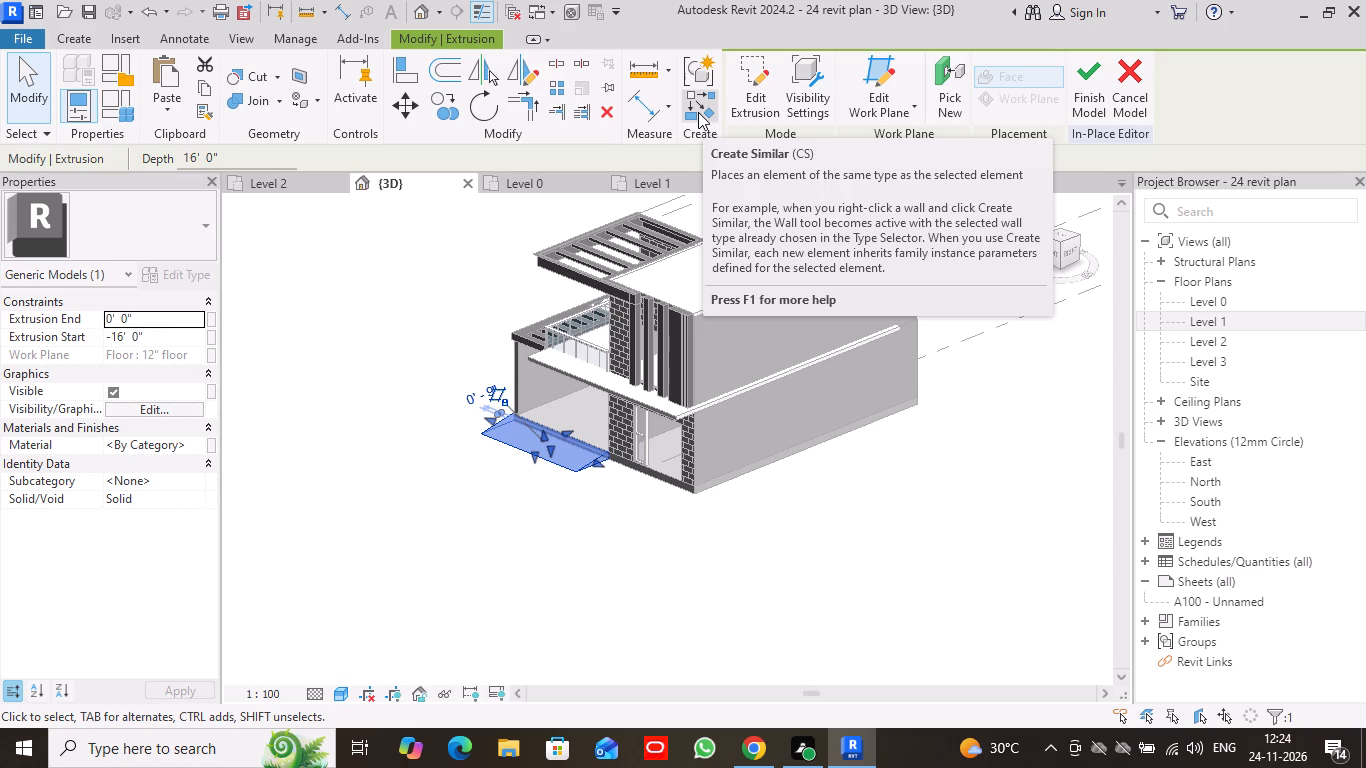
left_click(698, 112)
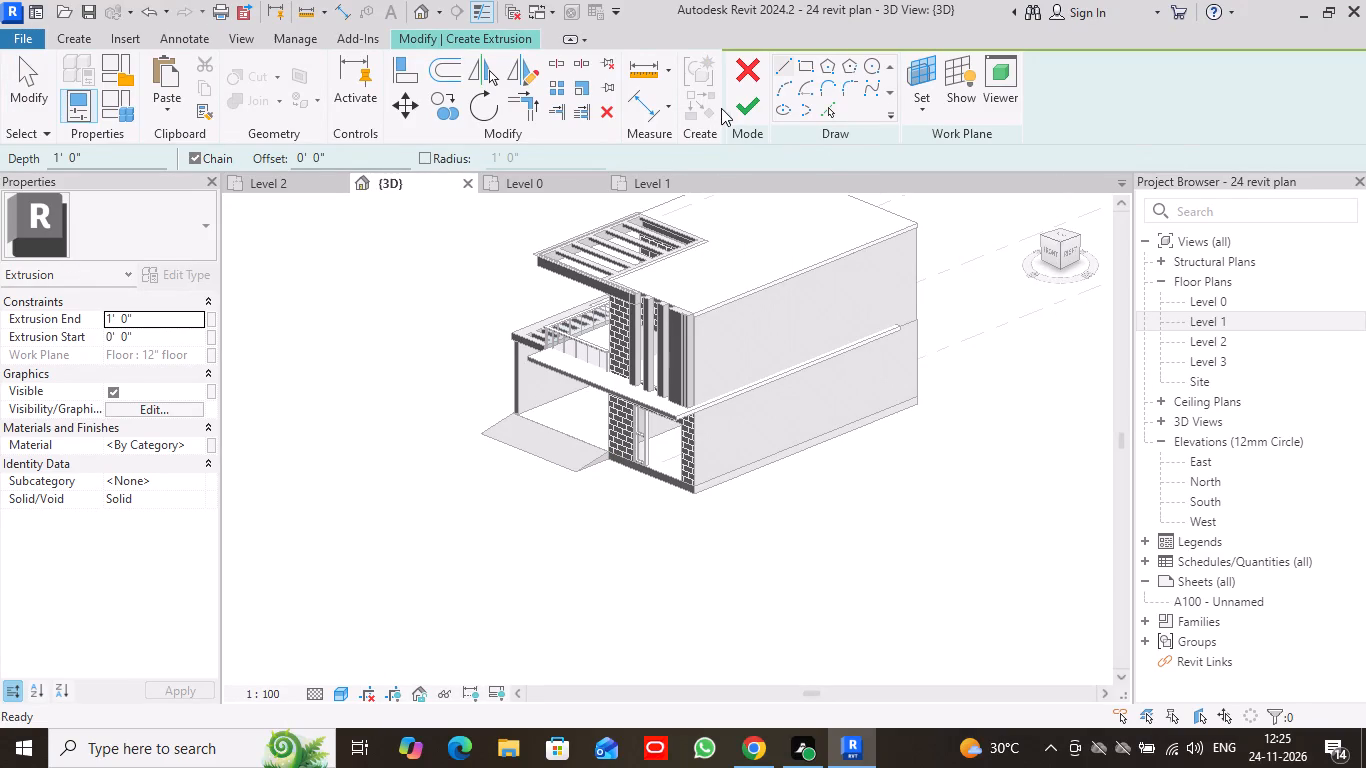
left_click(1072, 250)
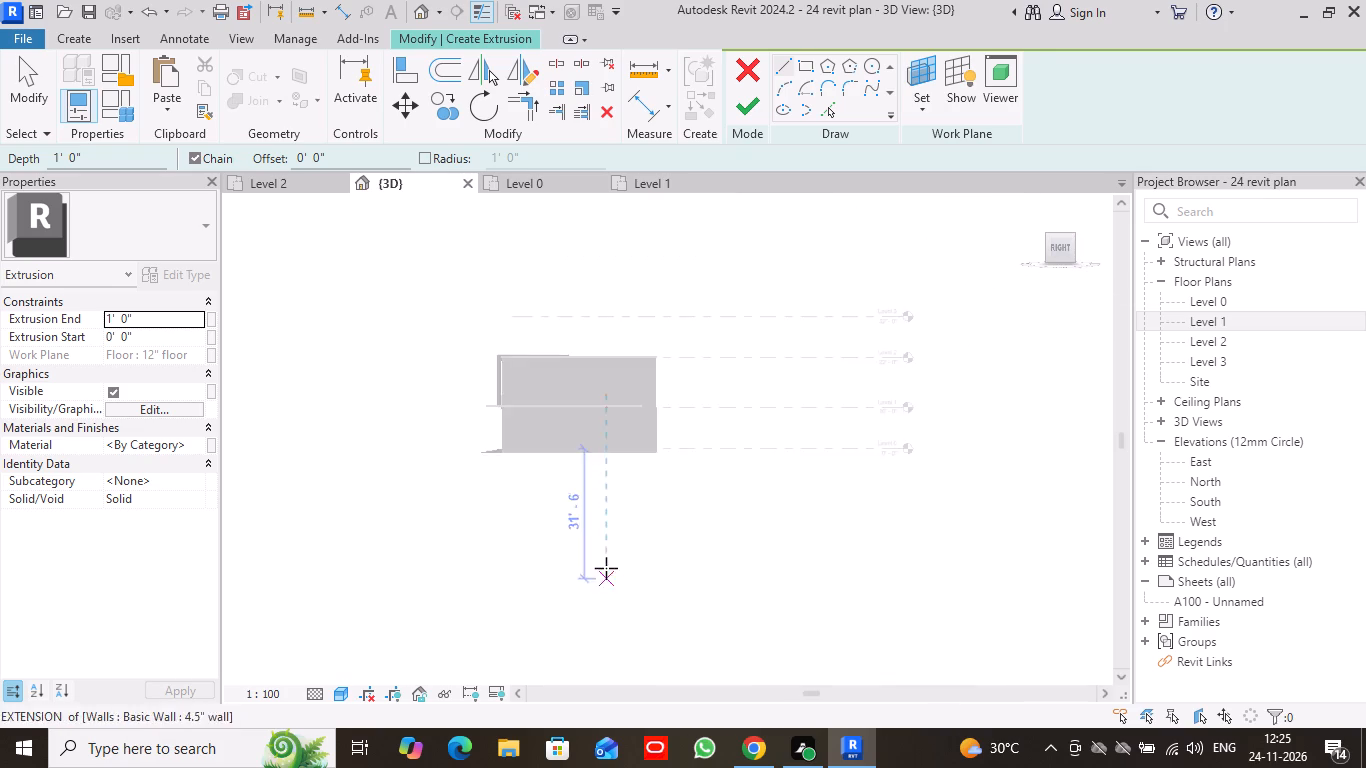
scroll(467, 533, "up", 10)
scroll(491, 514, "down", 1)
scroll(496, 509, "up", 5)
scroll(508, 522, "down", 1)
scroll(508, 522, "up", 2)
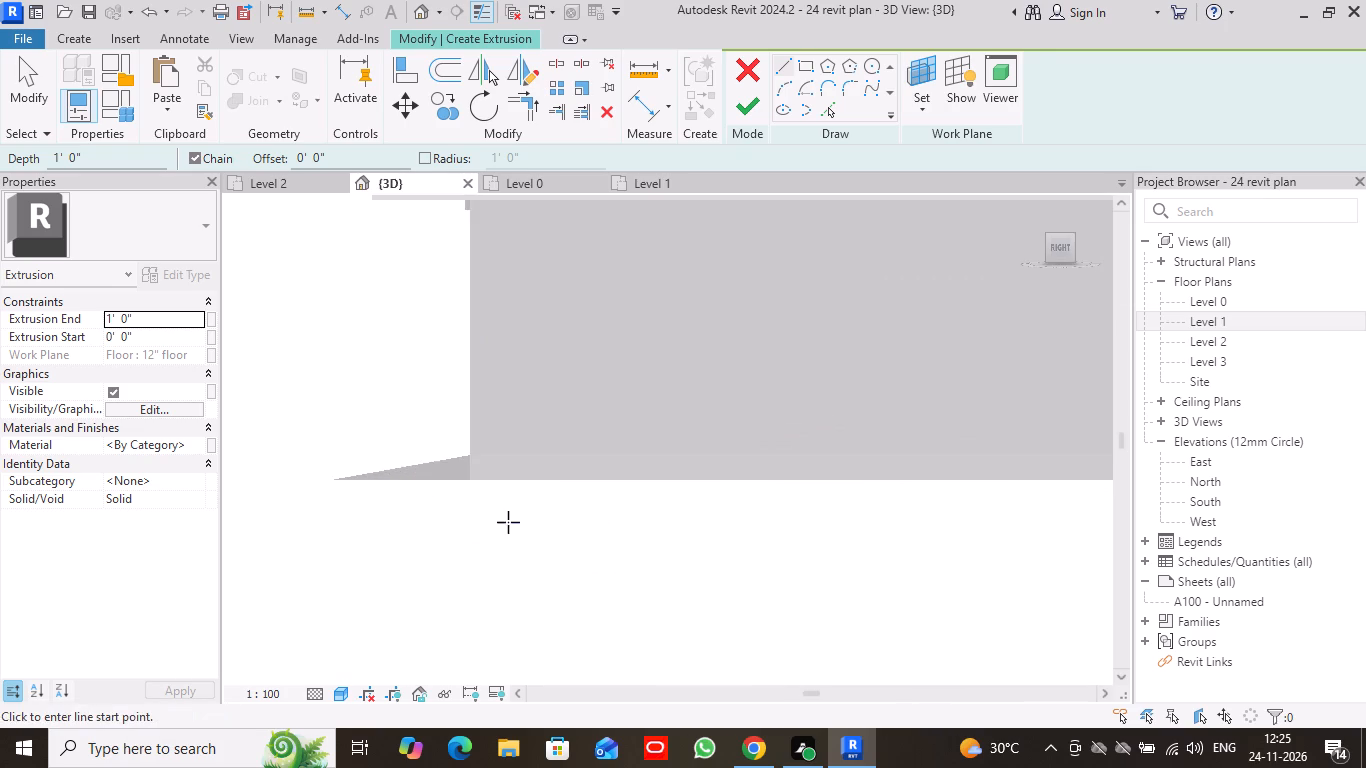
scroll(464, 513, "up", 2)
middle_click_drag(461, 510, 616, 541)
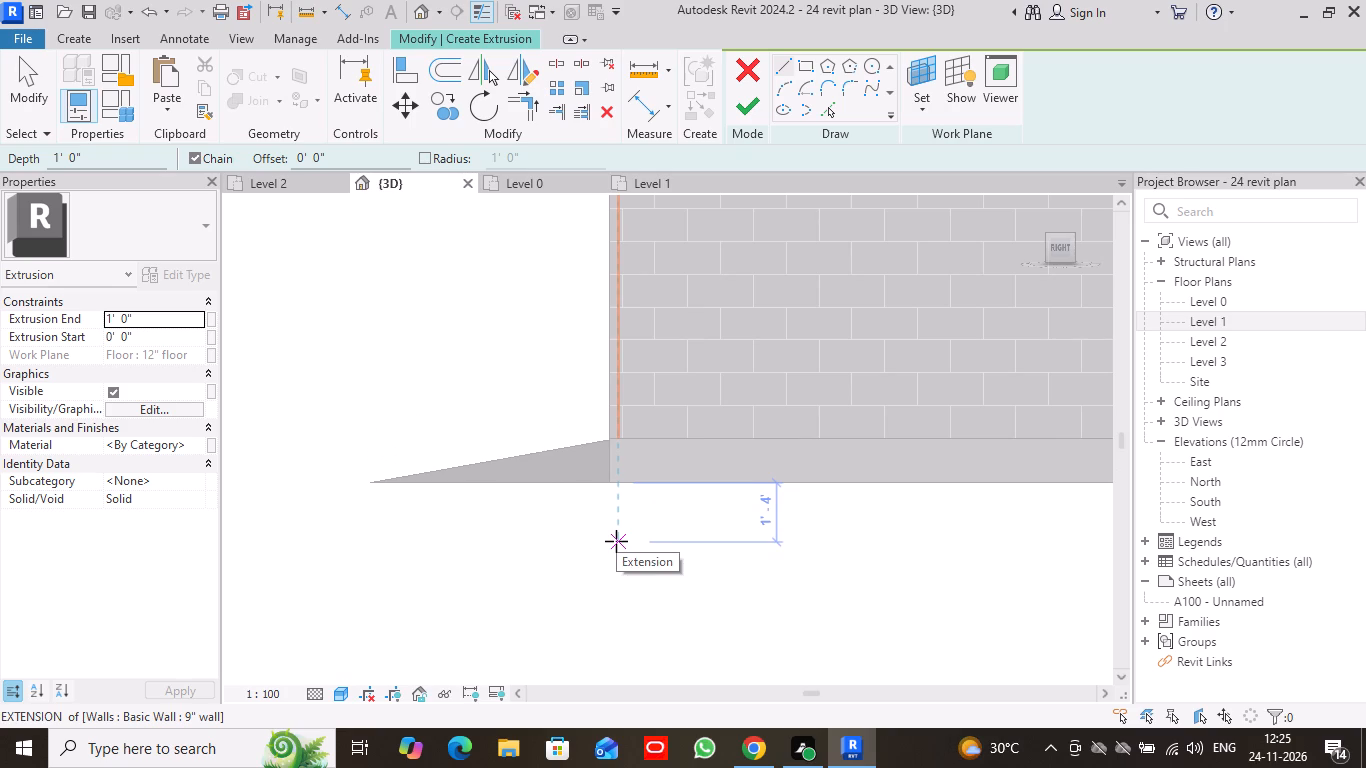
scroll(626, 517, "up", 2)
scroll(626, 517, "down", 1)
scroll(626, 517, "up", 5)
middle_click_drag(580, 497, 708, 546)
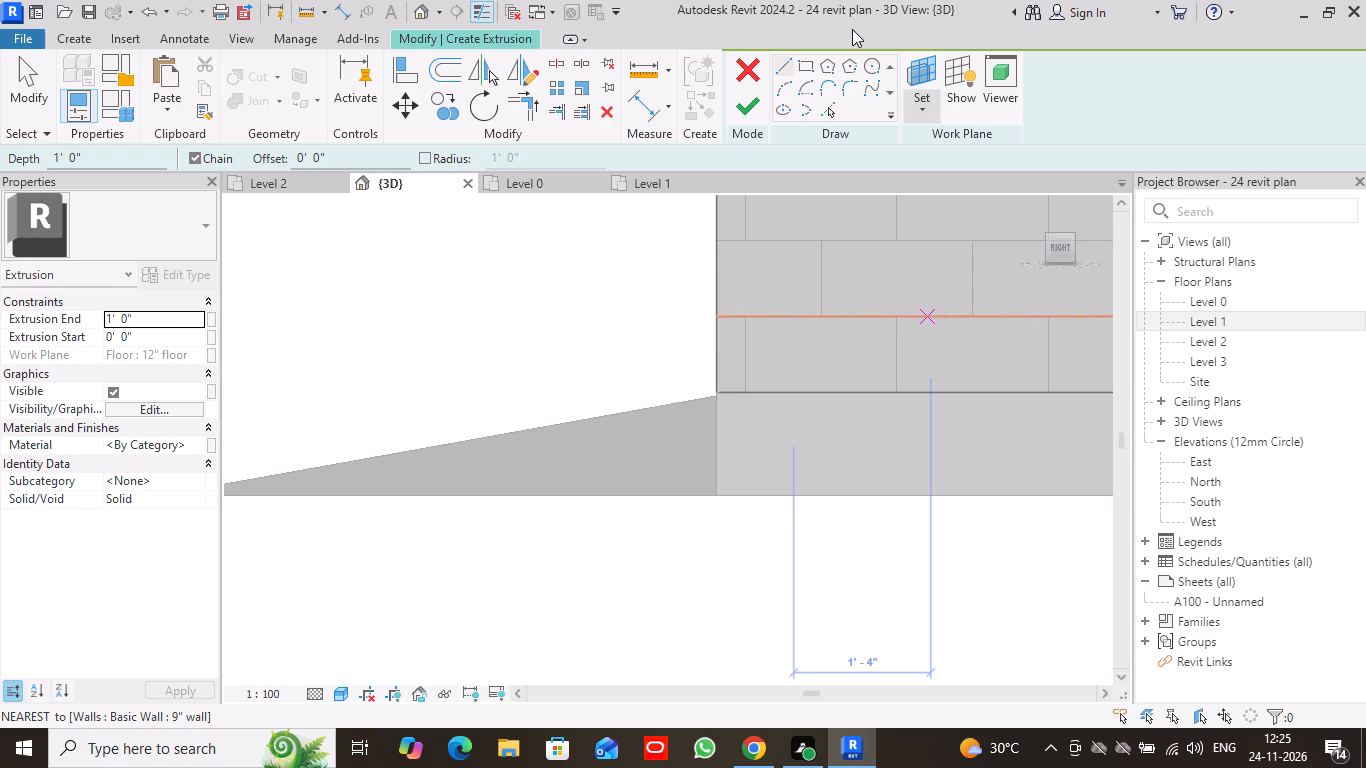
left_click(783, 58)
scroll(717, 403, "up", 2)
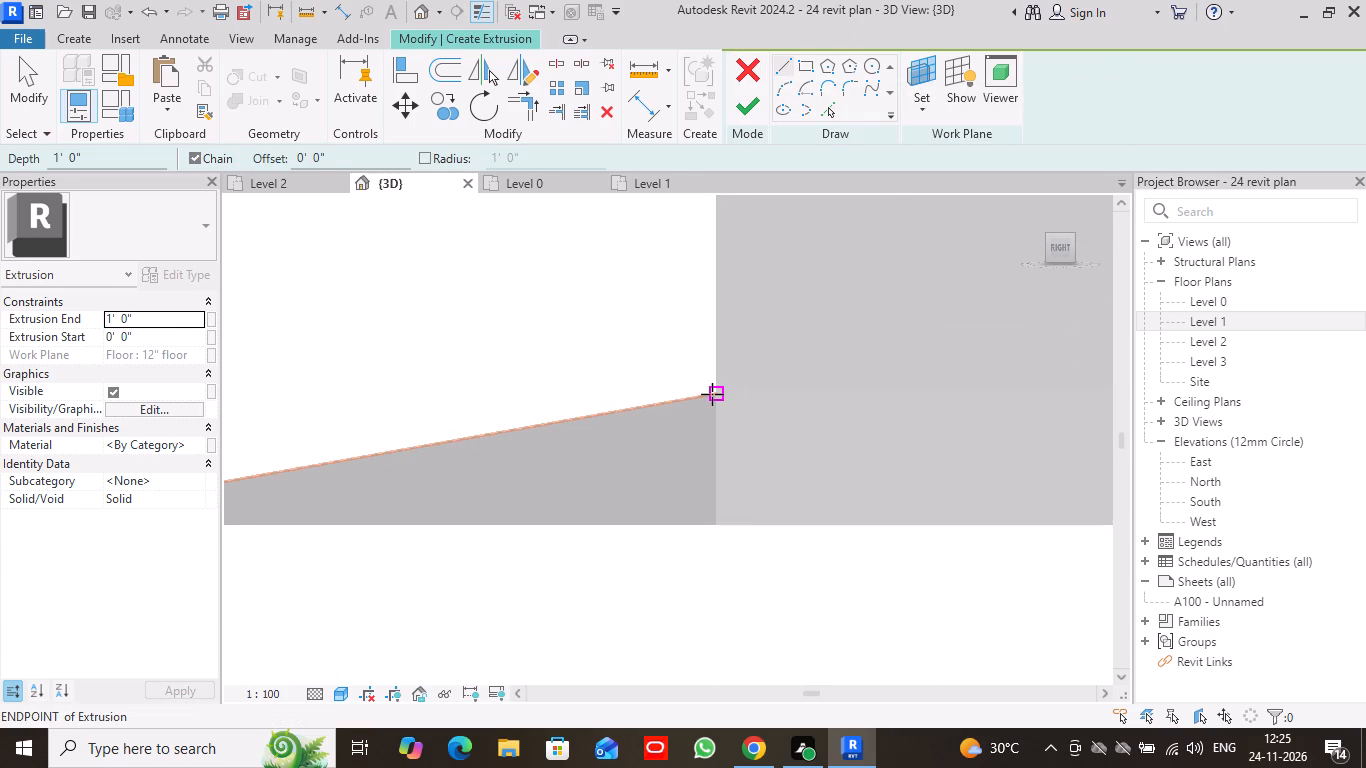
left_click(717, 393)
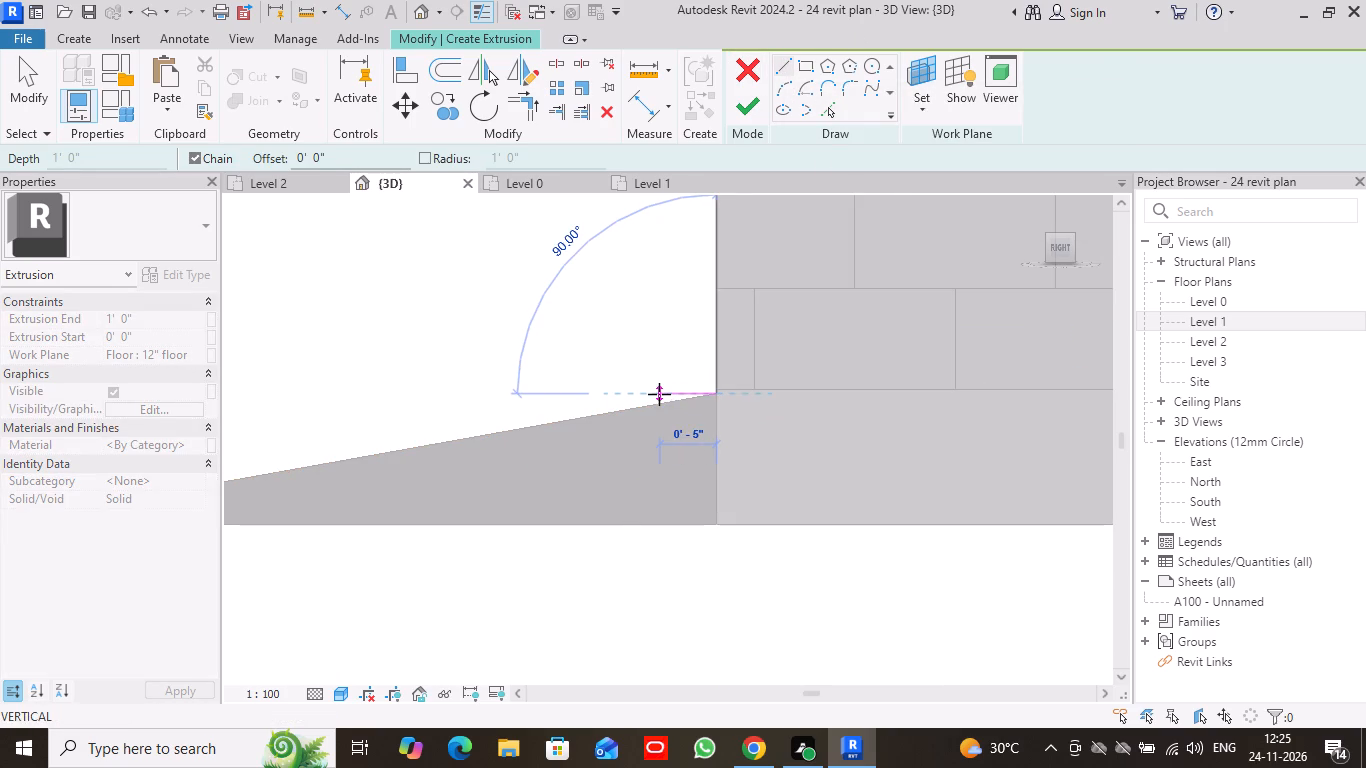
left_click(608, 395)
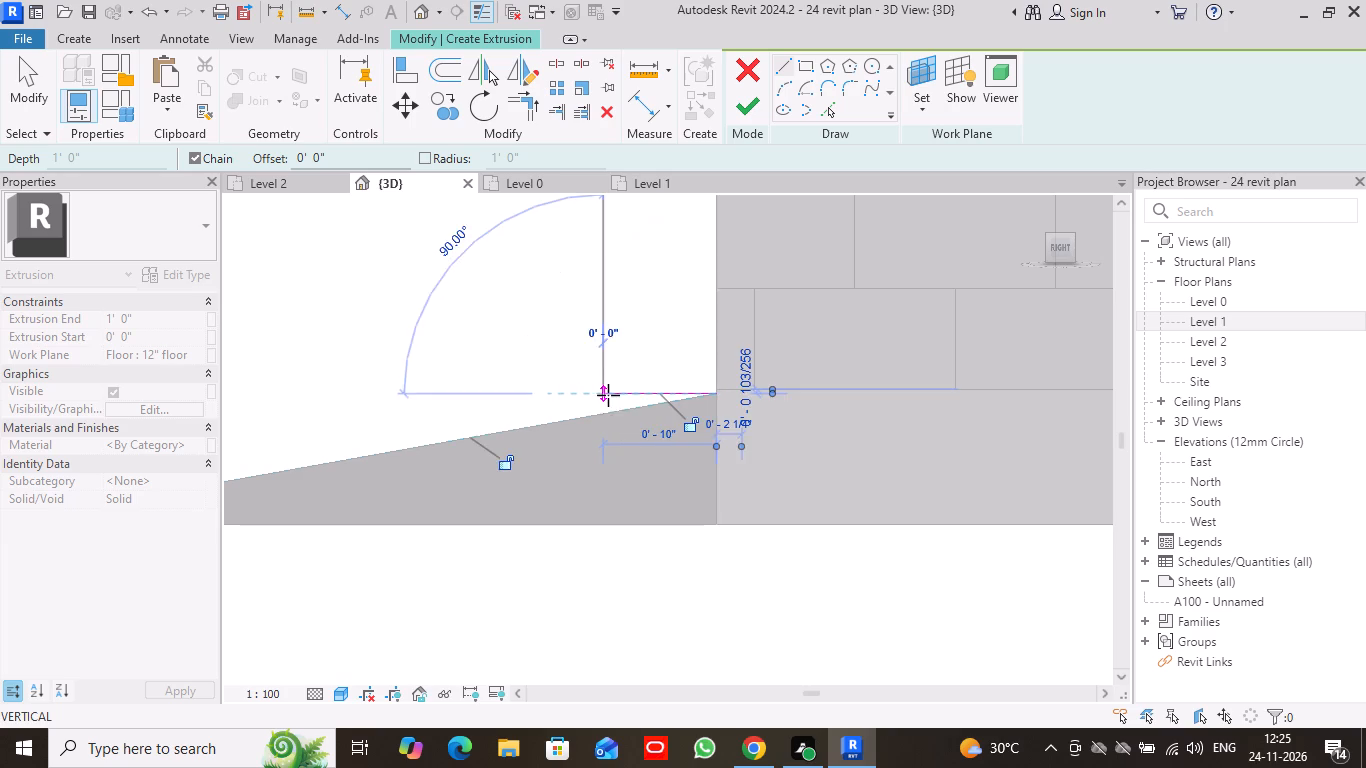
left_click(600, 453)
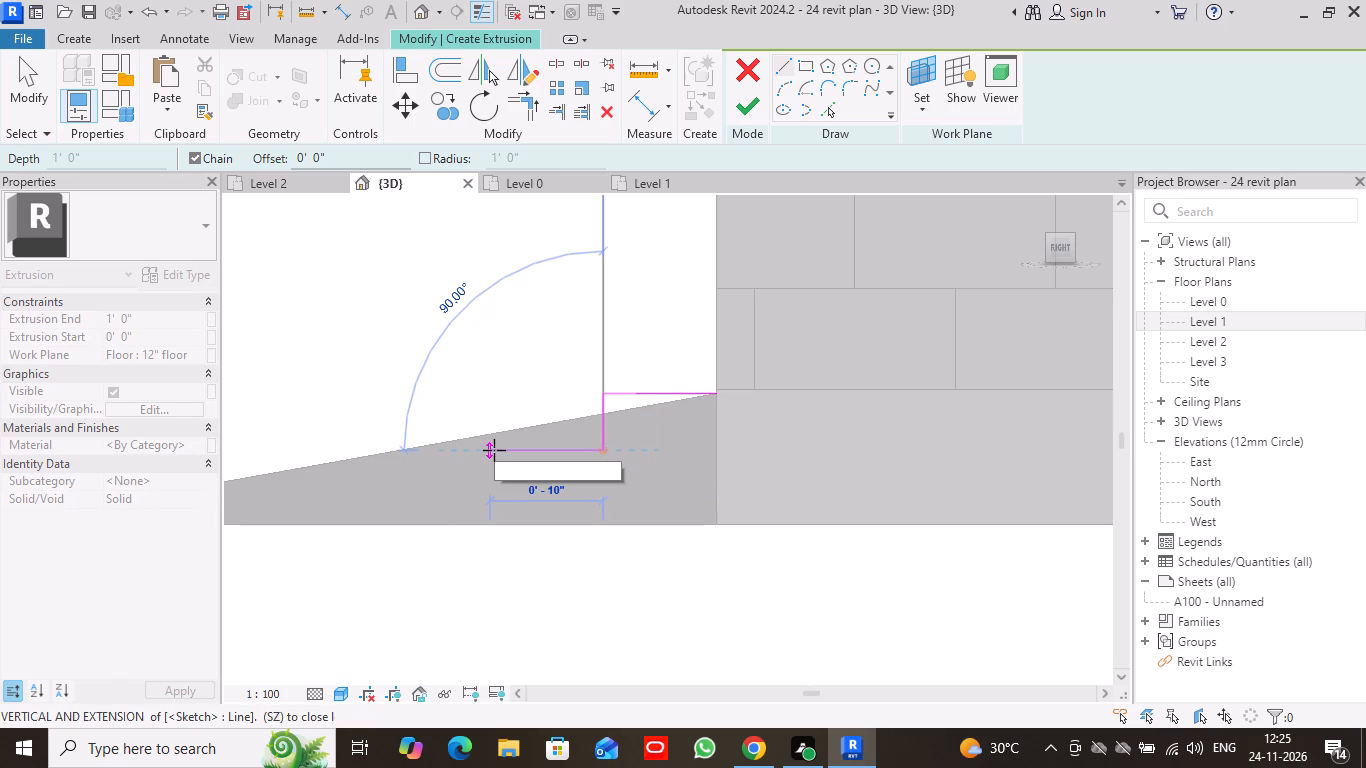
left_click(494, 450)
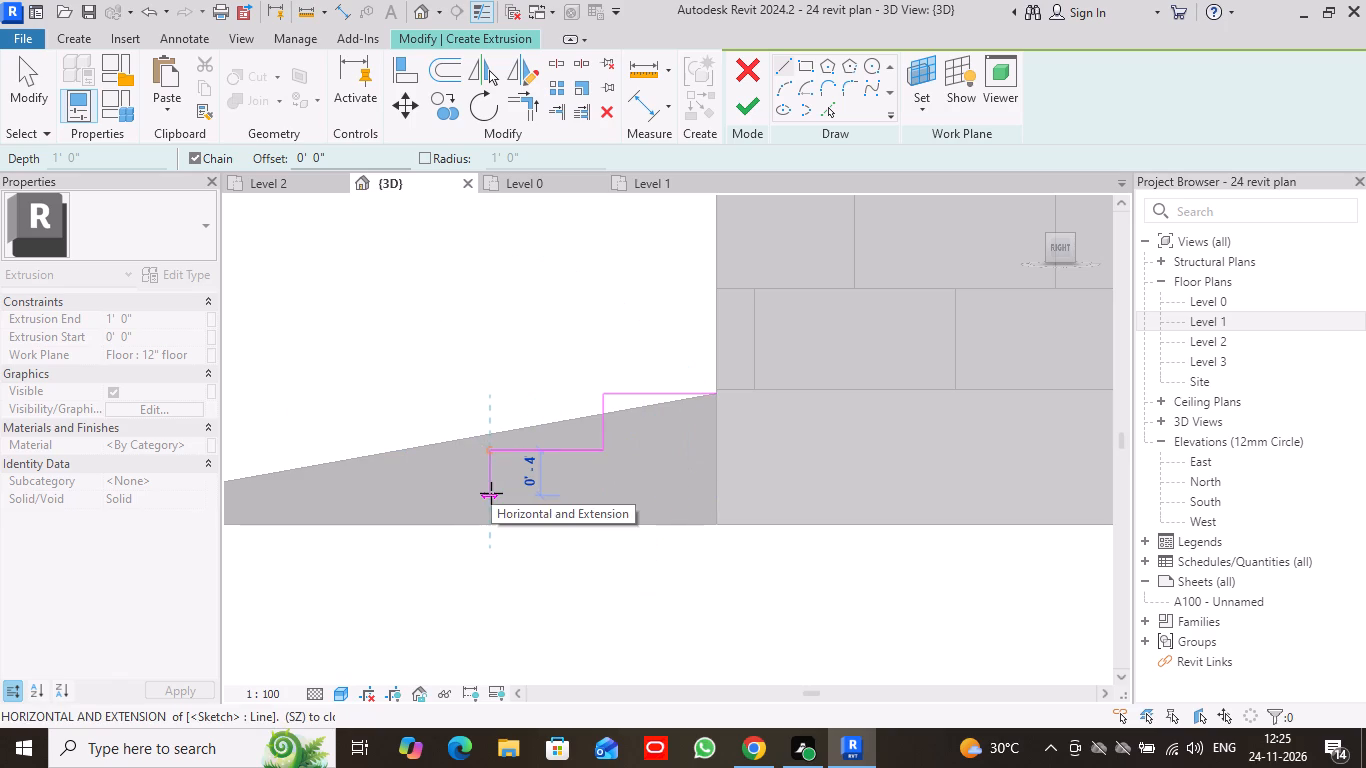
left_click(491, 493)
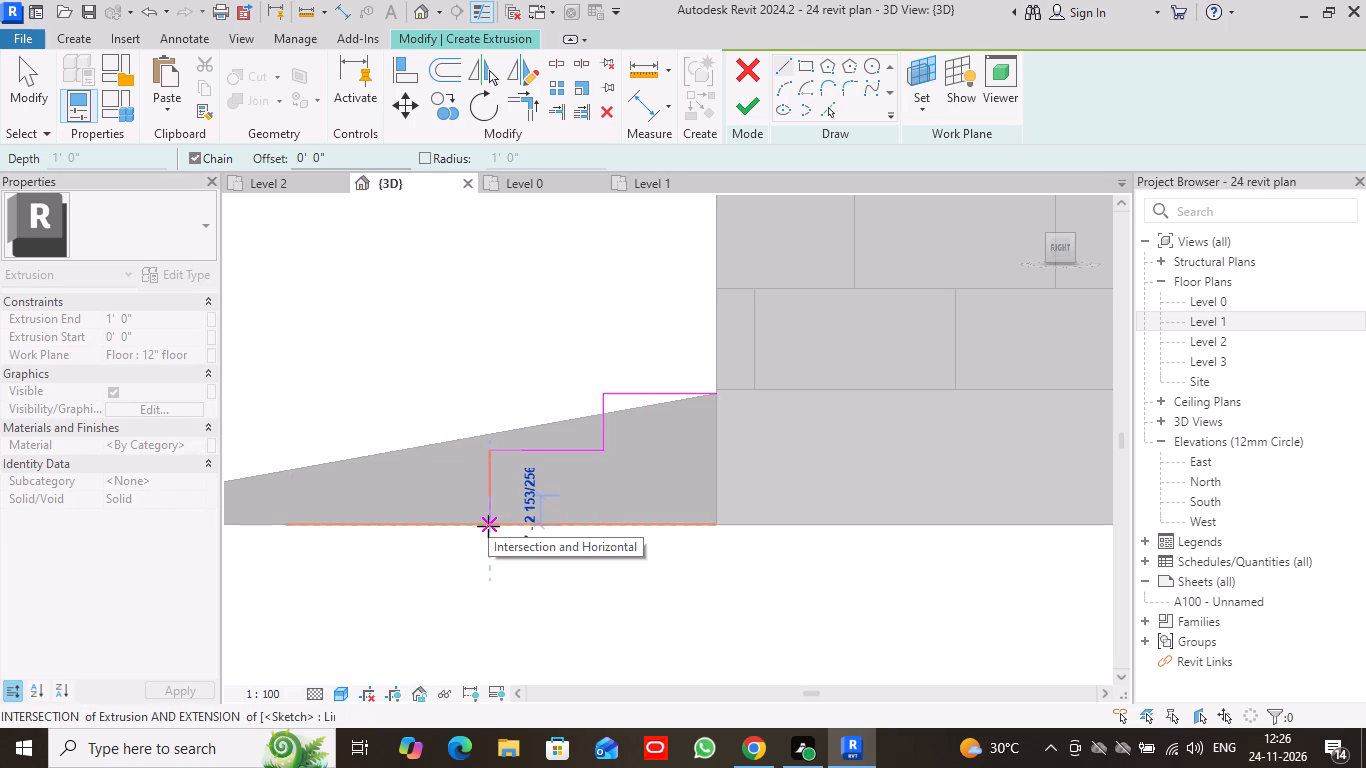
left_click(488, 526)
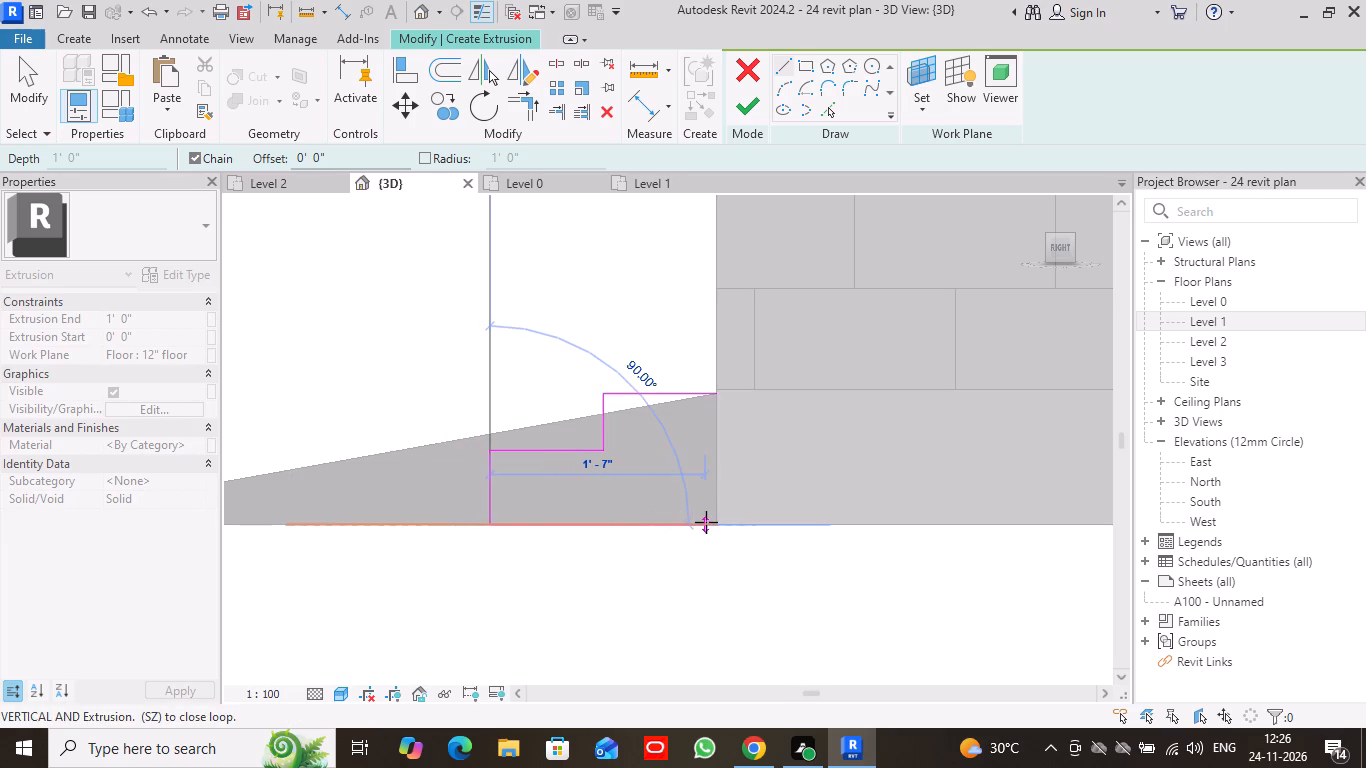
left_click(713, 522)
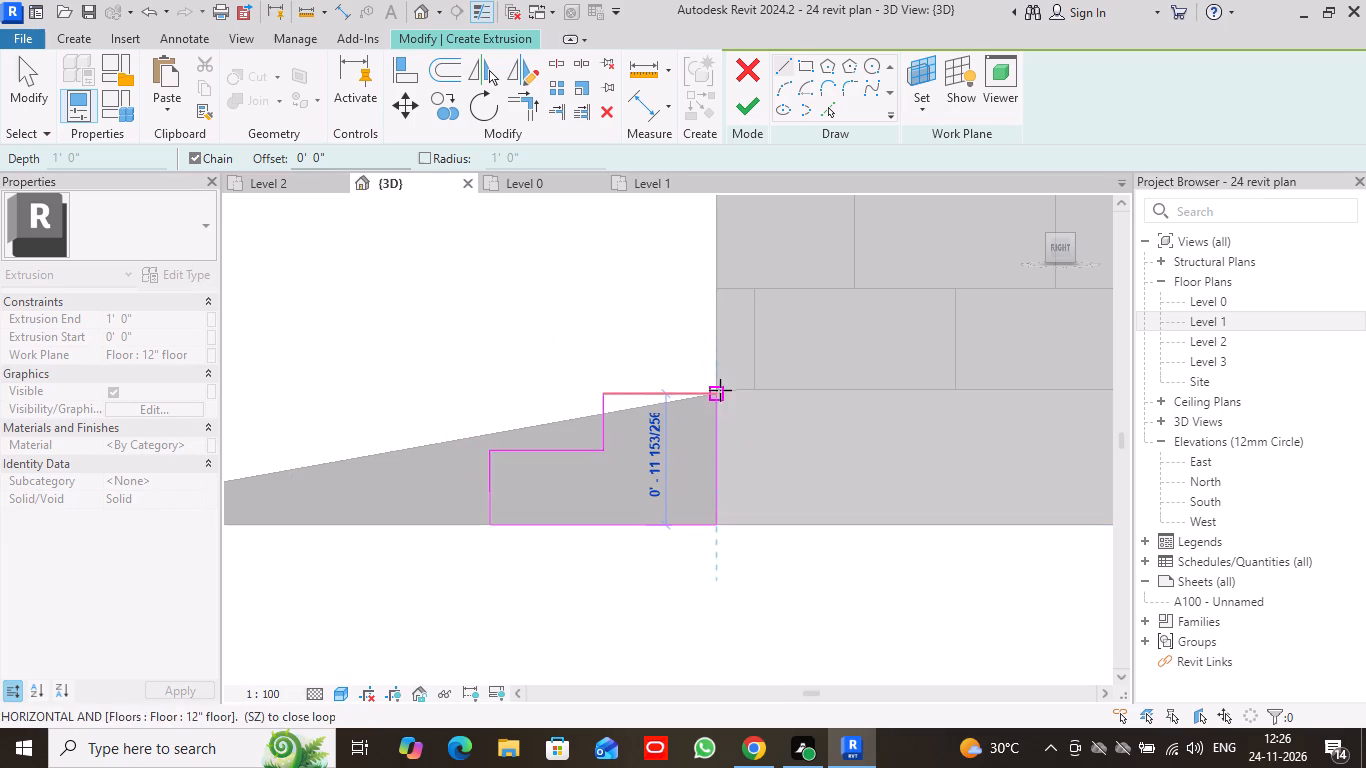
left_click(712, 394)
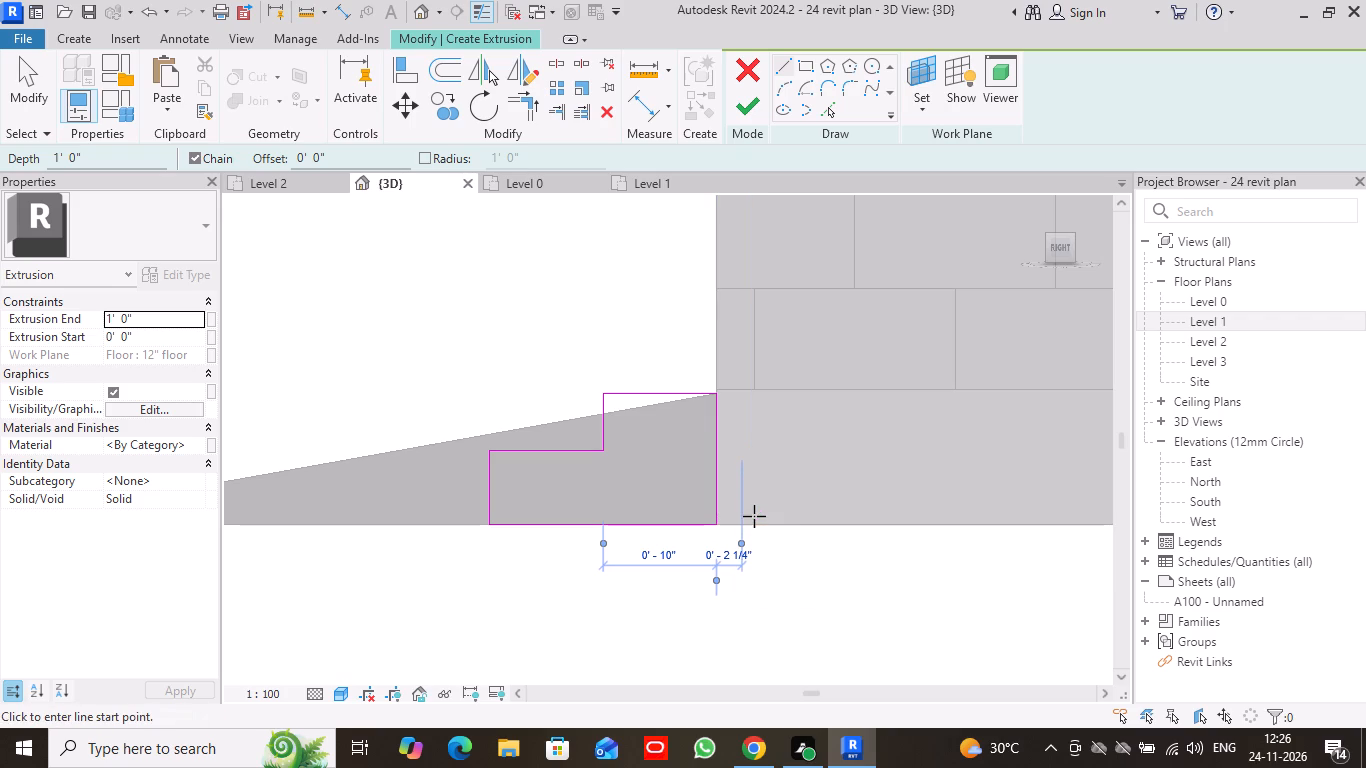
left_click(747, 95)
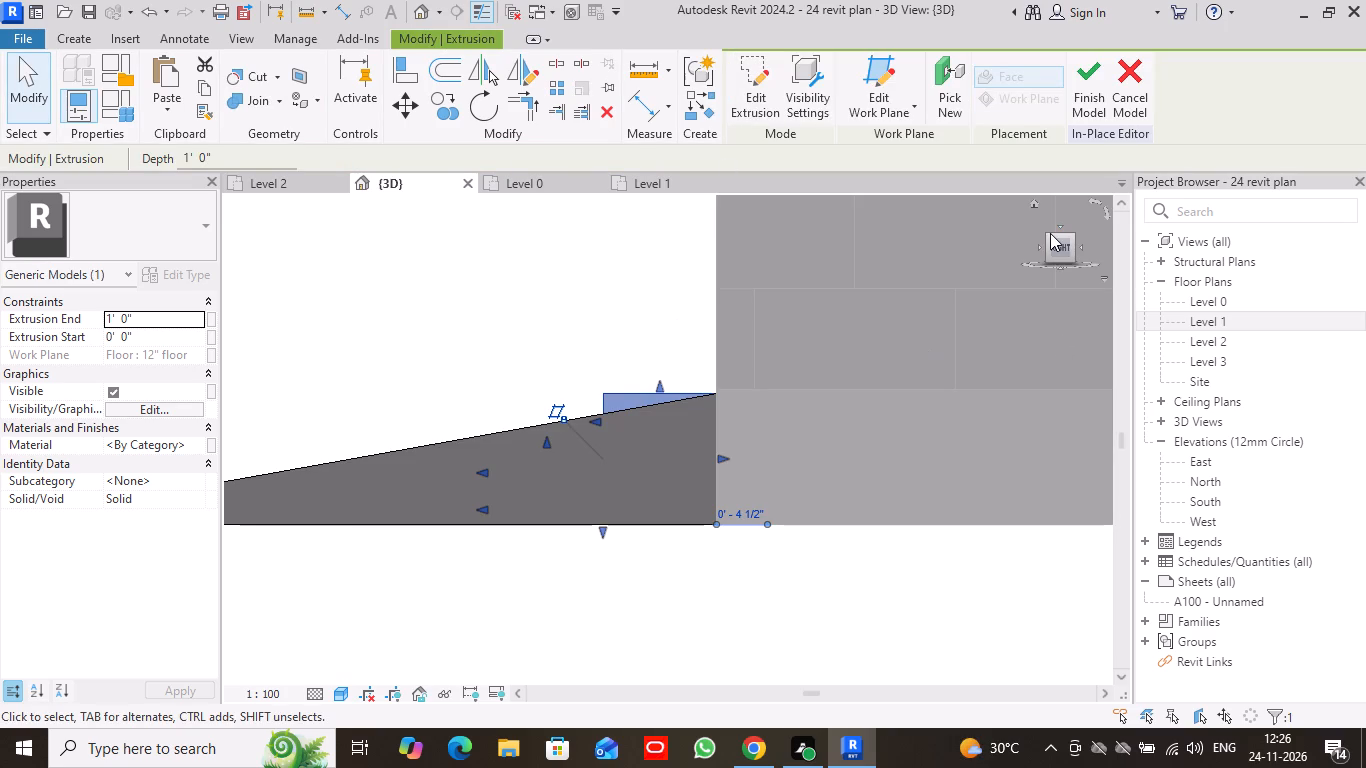
Inspect the stepped extrusion against the ramp and slab edge from the building's front corner.
left_click_drag(1049, 235, 1081, 260)
middle_click_drag(934, 413, 630, 0)
scroll(675, 59, "up", 1)
scroll(615, 295, "down", 3)
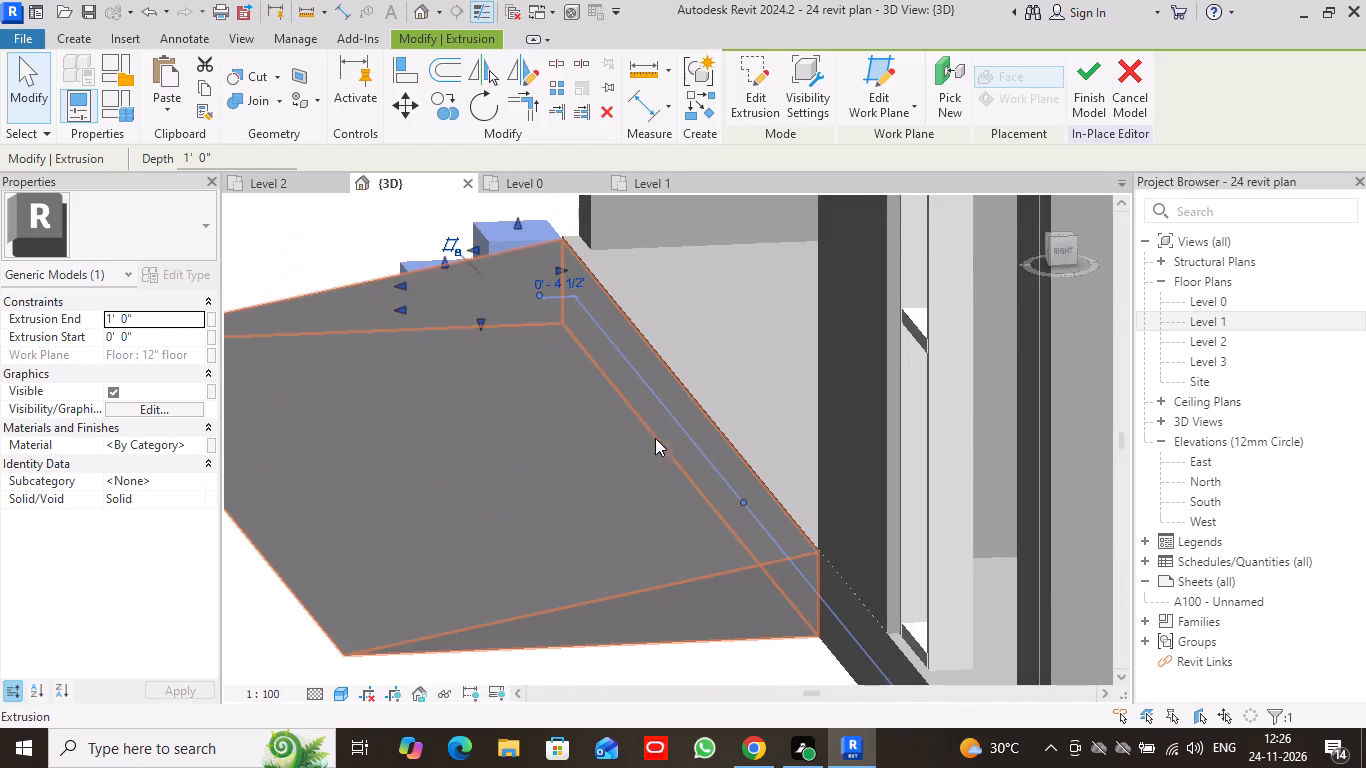
scroll(665, 461, "down", 2)
scroll(755, 540, "down", 1)
middle_click_drag(763, 612, 778, 548)
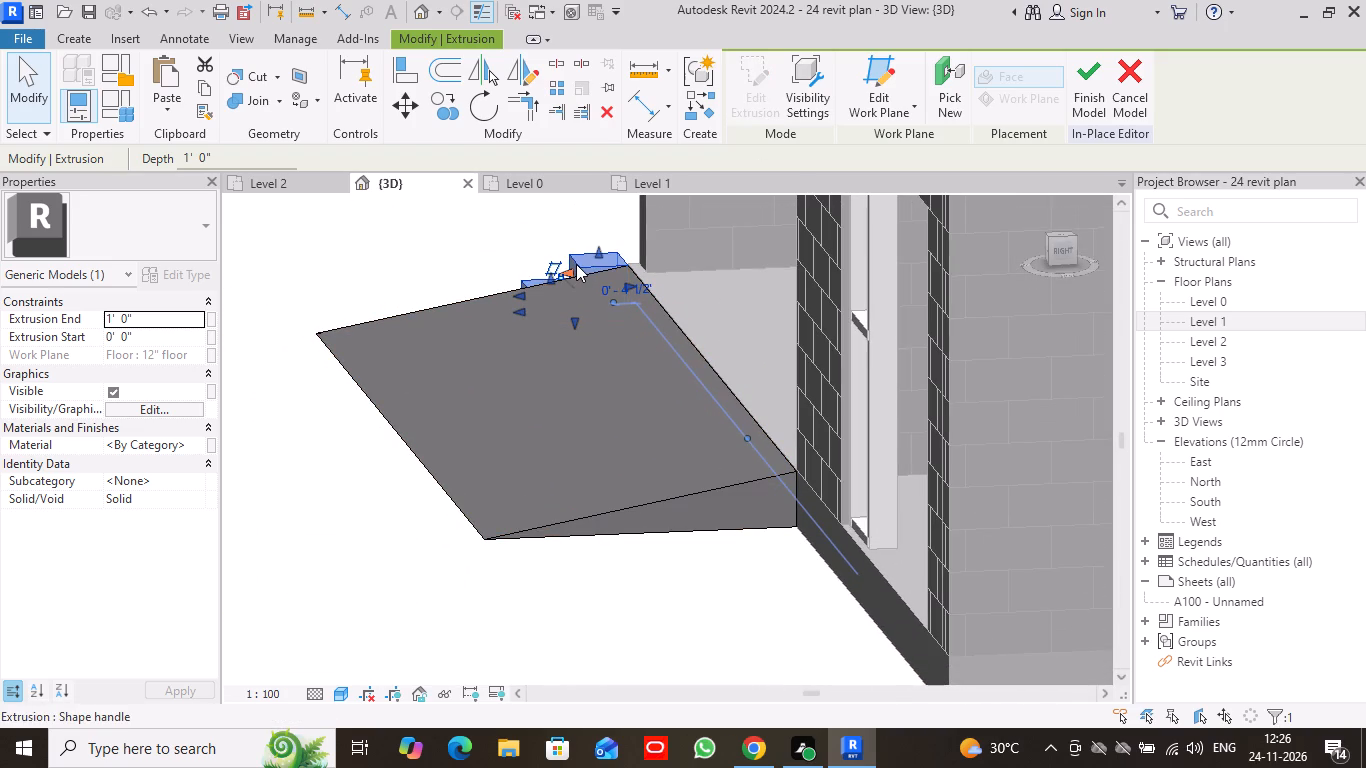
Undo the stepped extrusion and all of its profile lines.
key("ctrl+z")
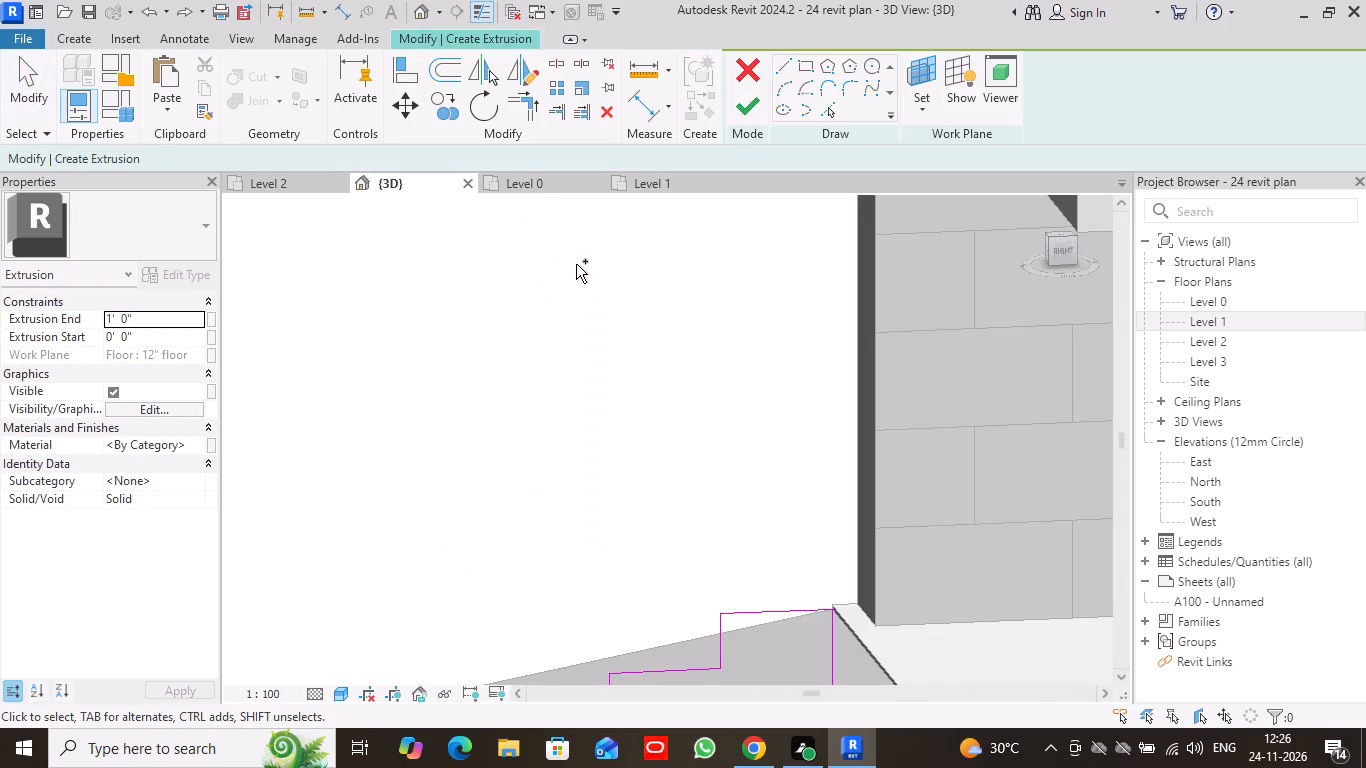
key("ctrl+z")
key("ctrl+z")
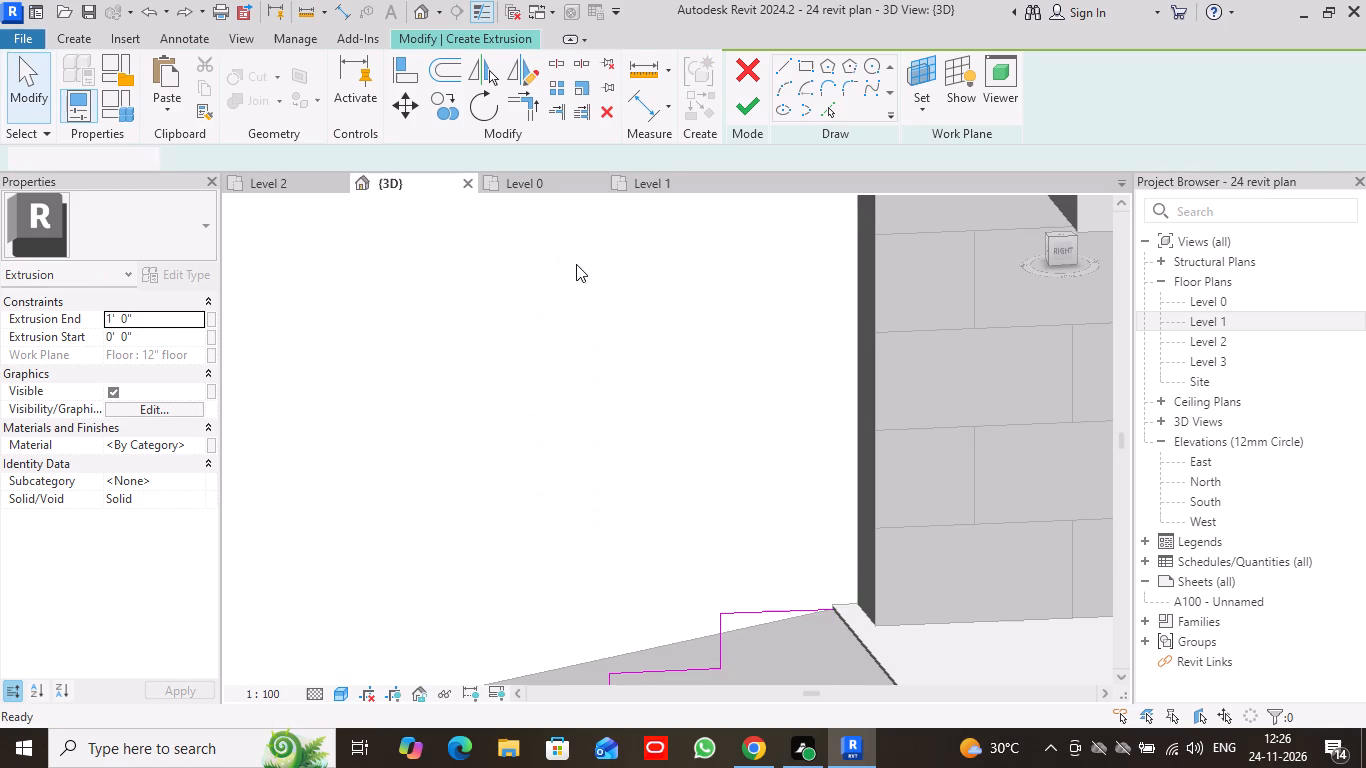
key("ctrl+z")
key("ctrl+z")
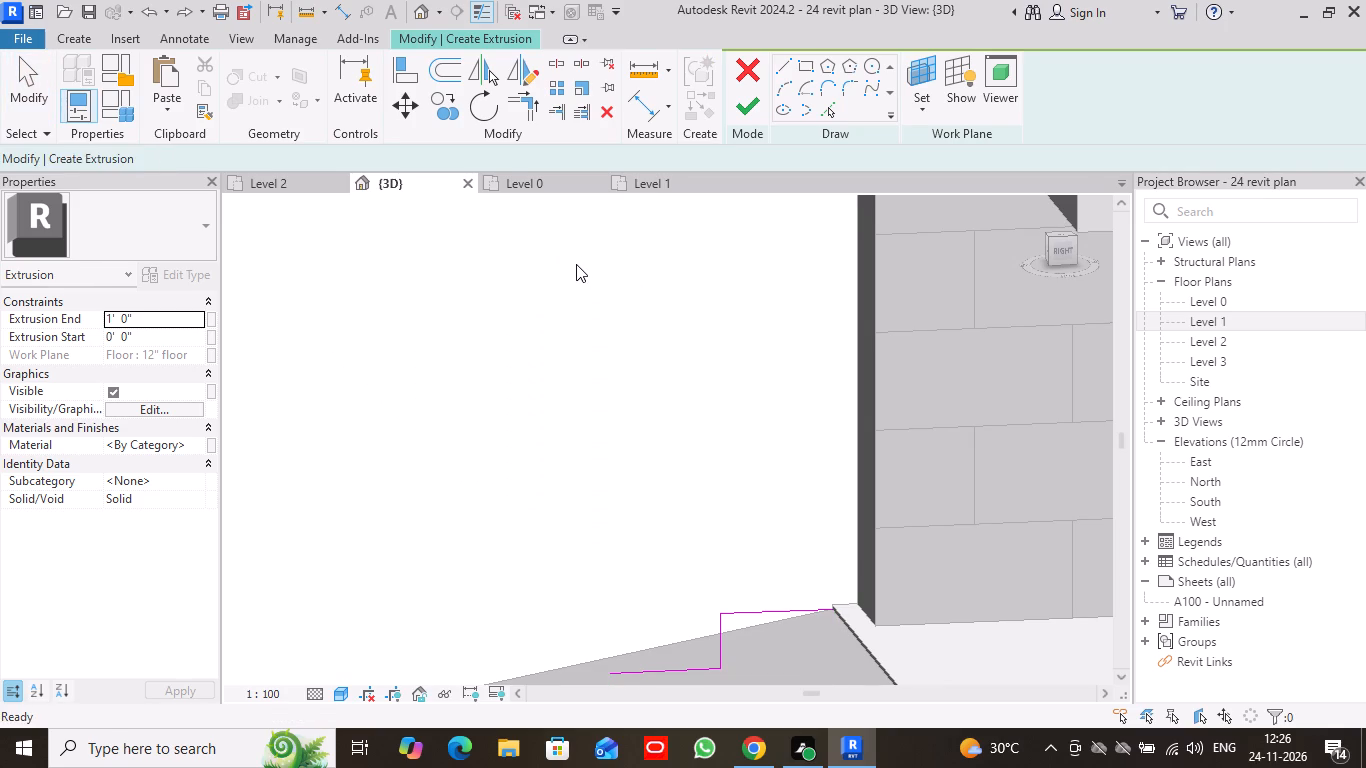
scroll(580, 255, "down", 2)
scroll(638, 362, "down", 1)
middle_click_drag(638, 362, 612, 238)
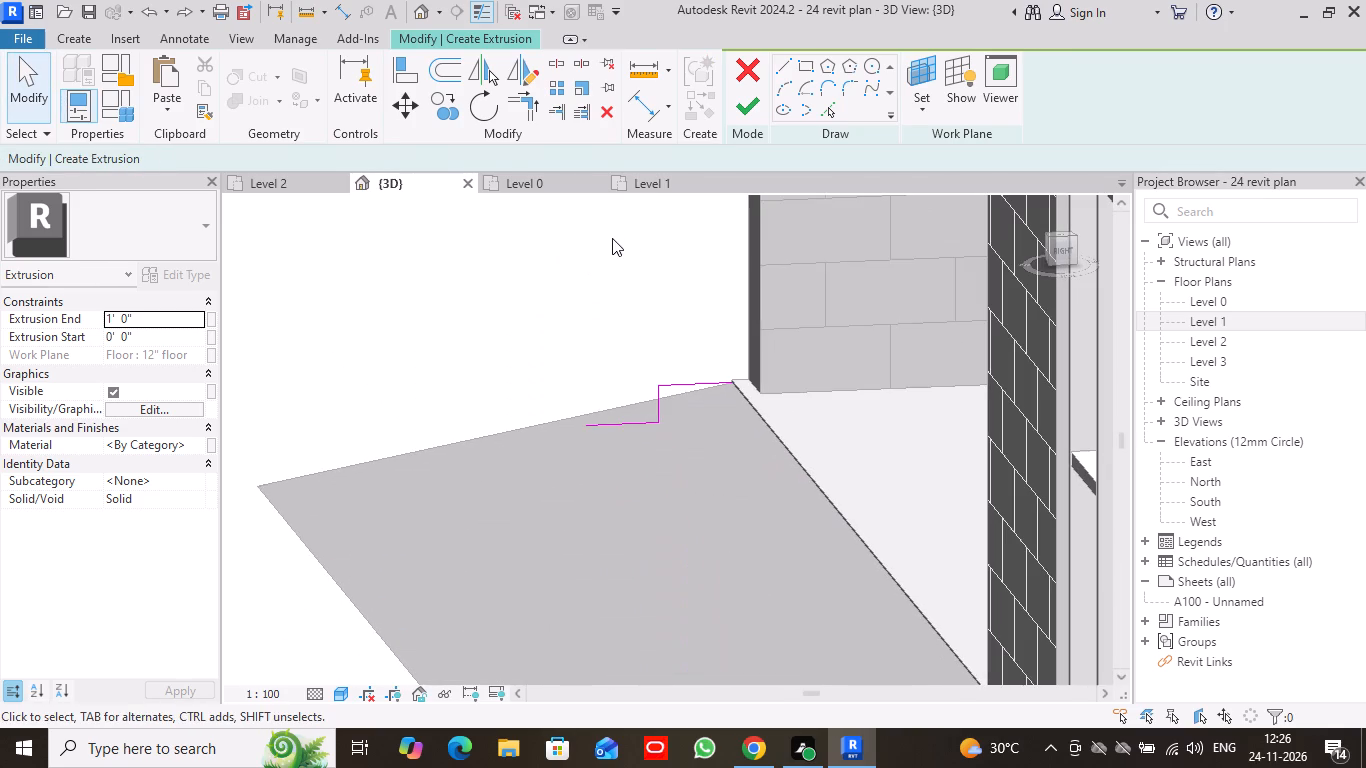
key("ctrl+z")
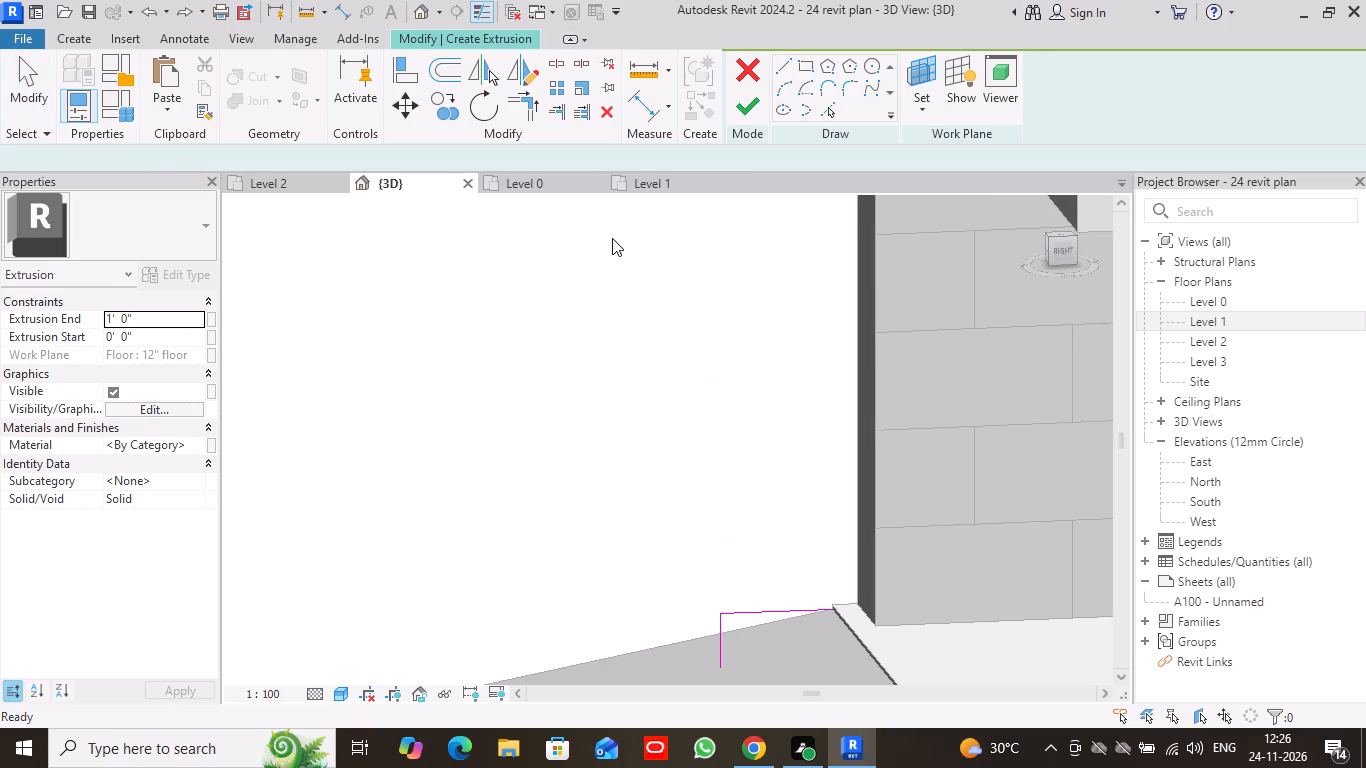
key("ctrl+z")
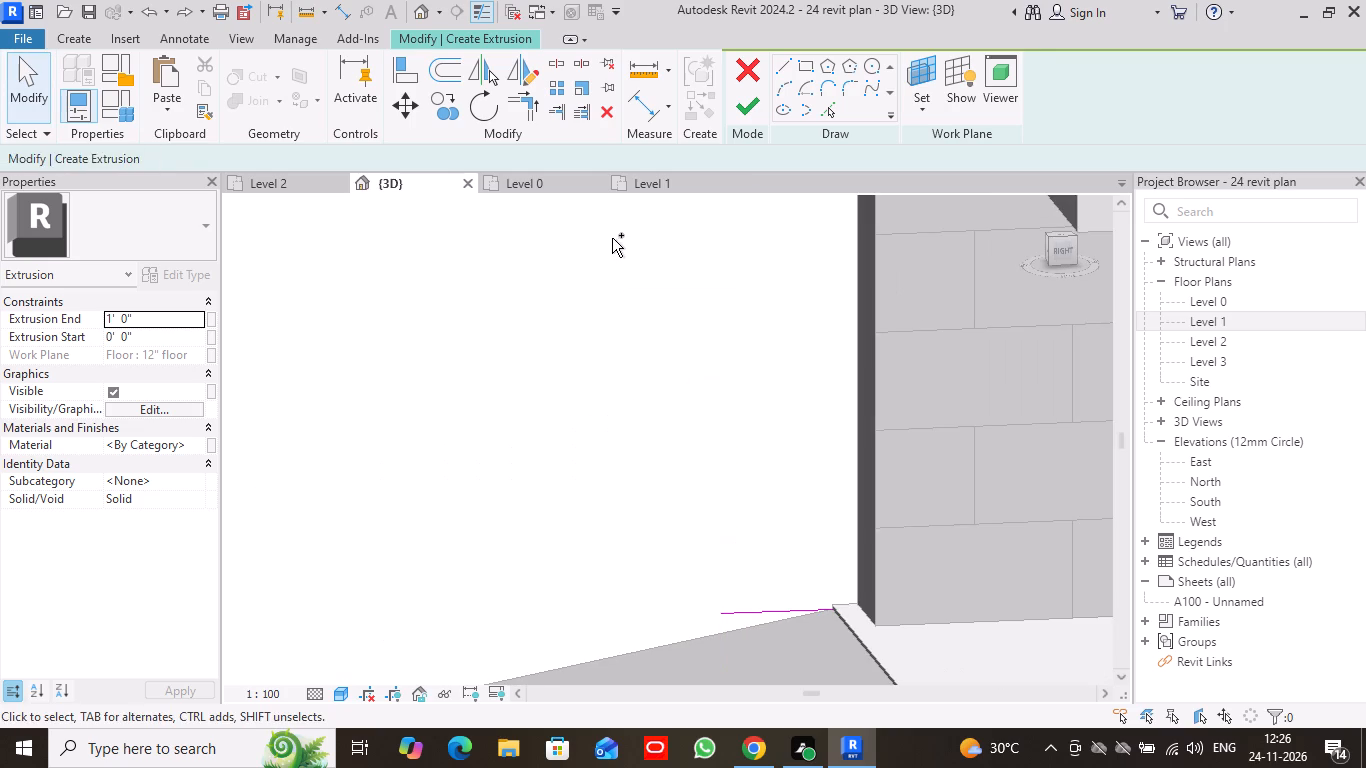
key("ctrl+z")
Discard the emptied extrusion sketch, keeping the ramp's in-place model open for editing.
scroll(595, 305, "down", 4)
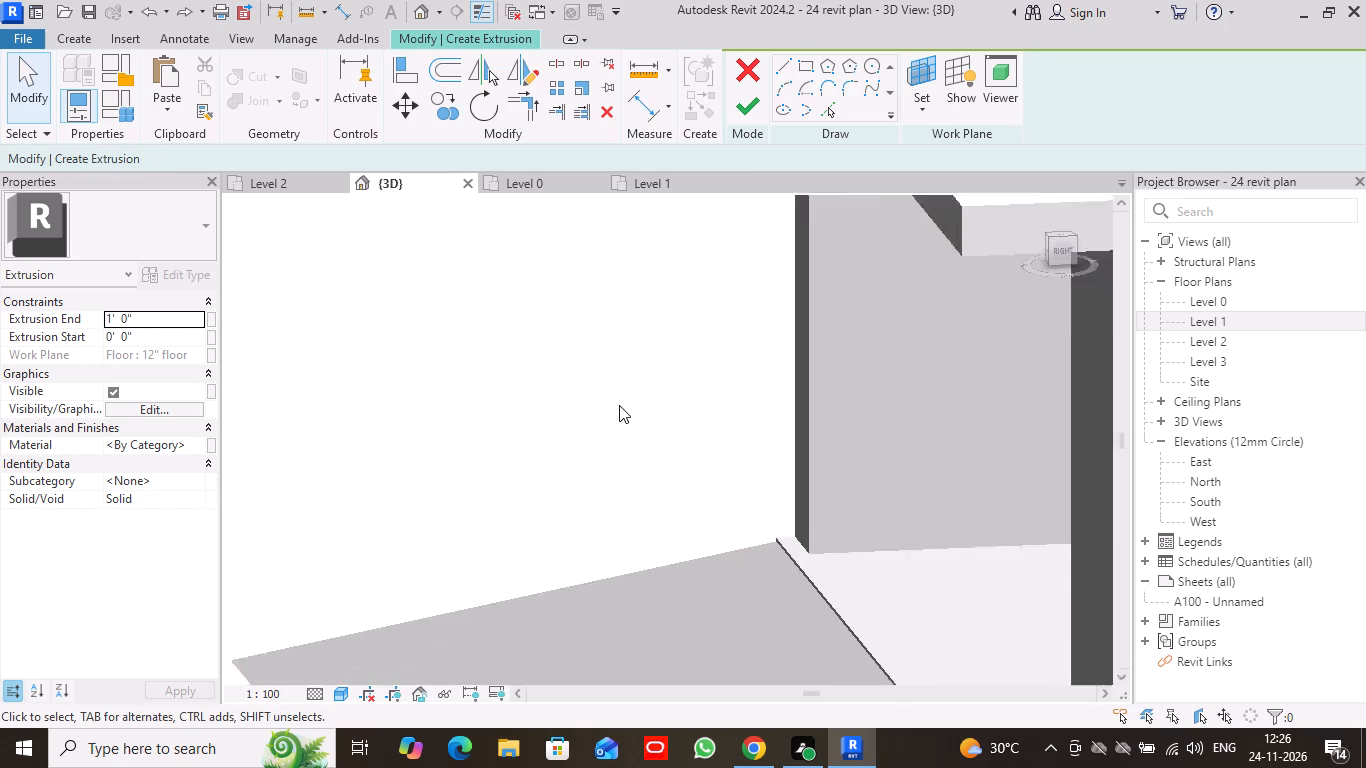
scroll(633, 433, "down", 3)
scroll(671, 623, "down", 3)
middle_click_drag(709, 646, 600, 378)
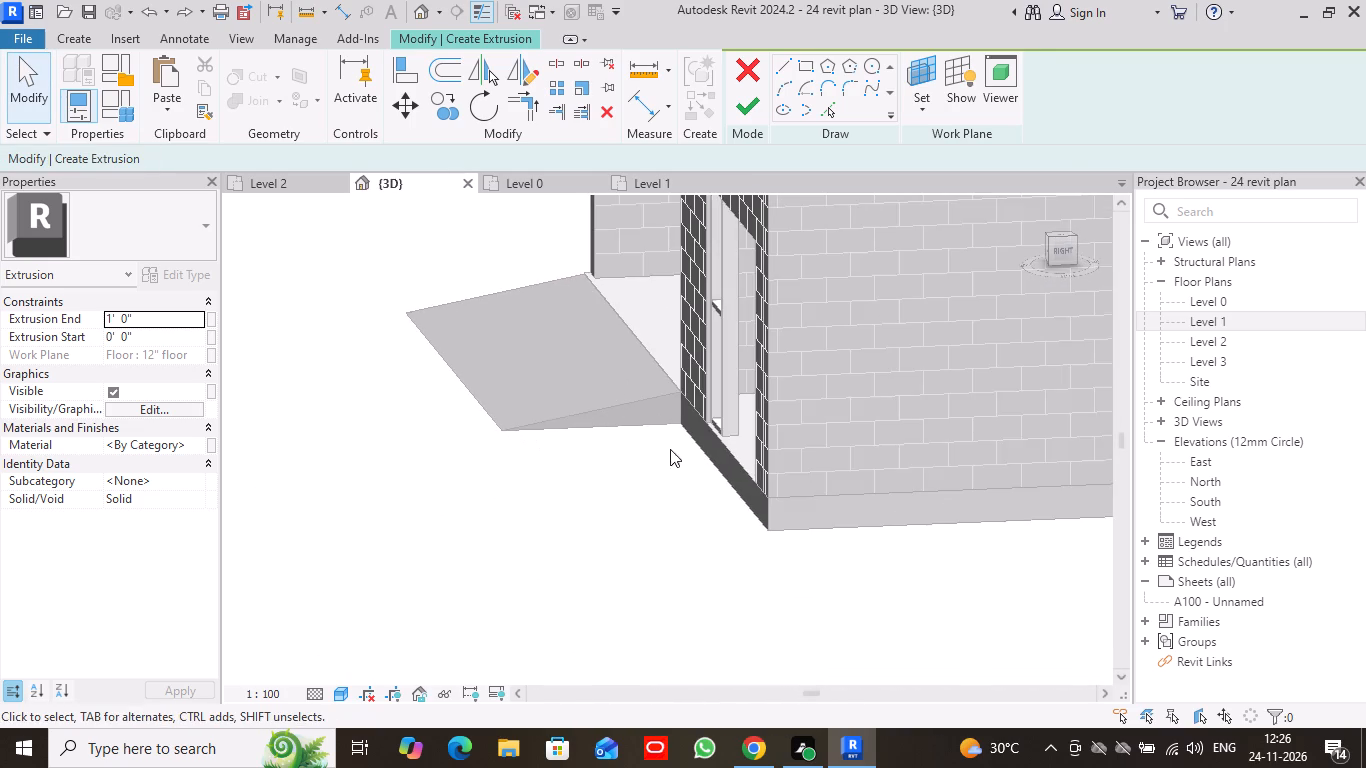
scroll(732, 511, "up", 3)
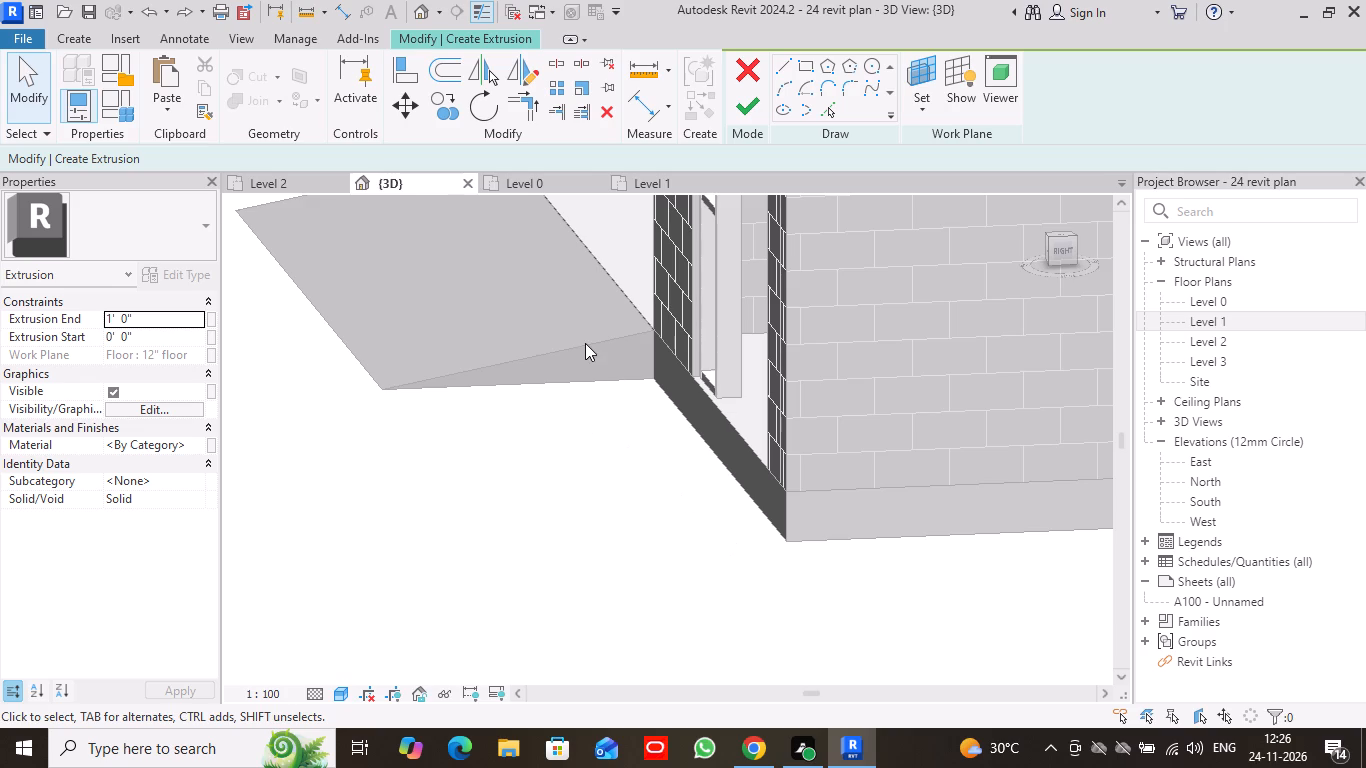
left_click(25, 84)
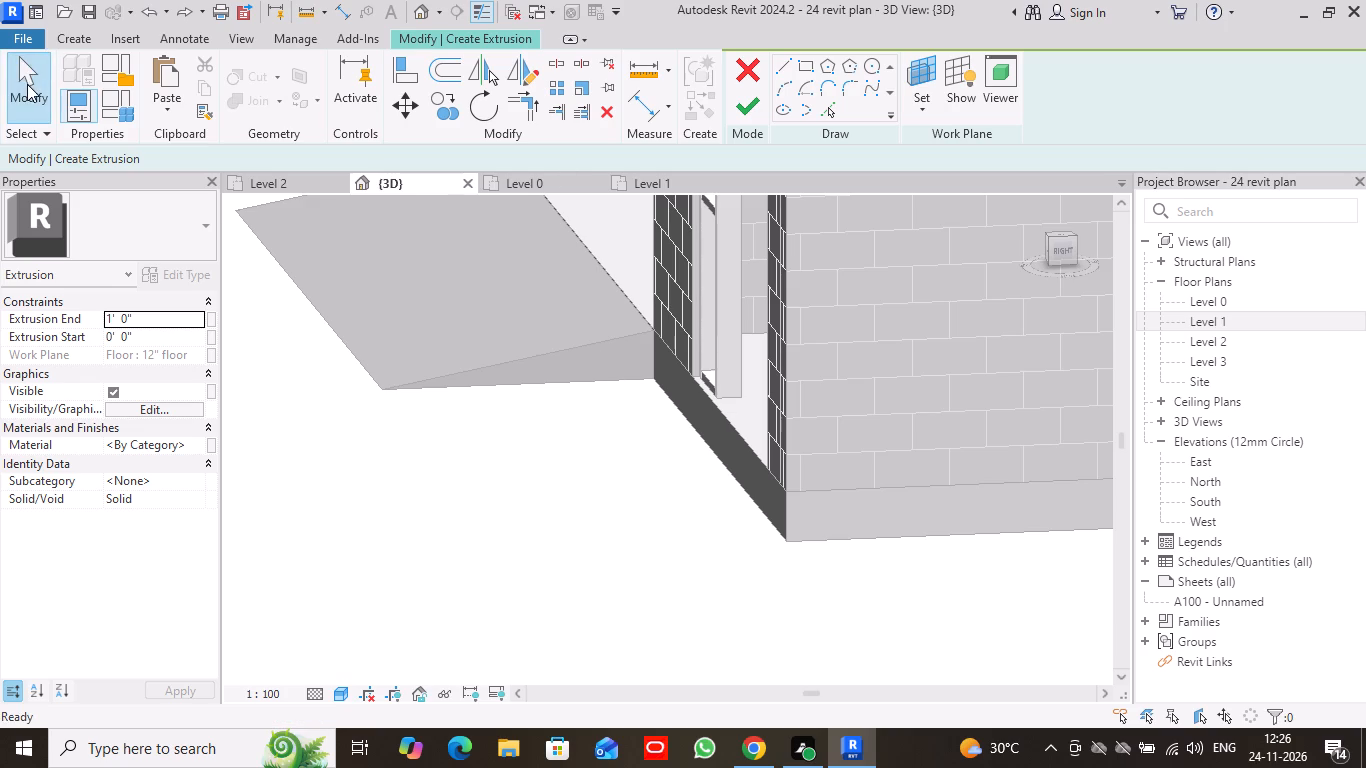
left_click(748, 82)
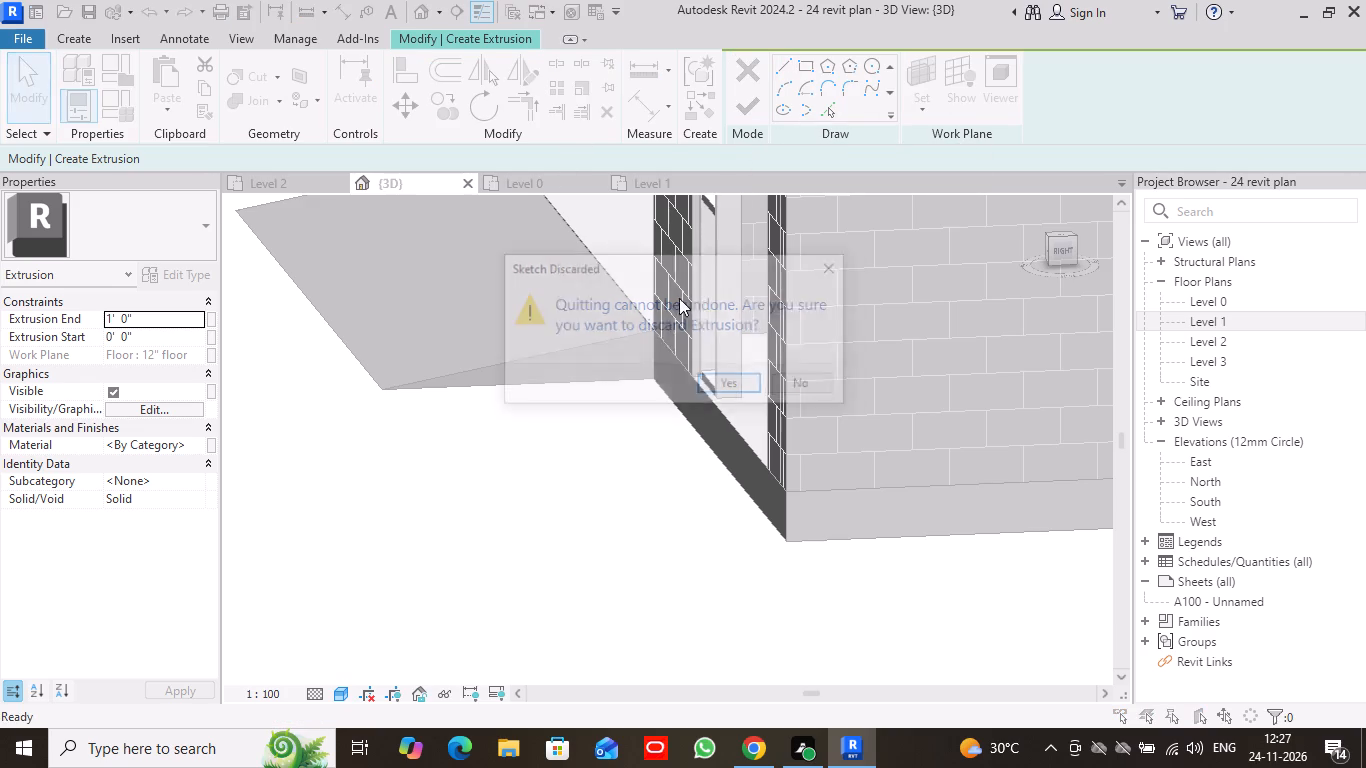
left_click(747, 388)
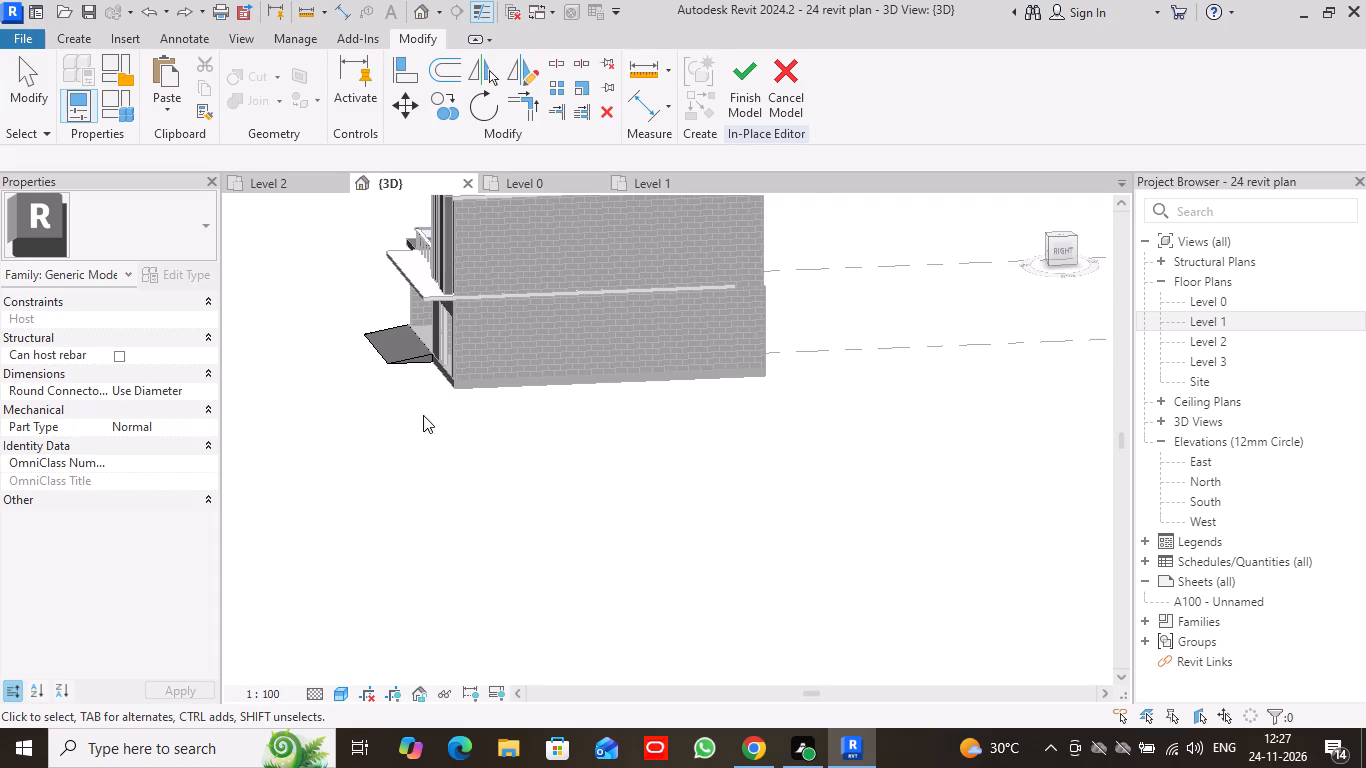
Start a new extrusion similar to the ramp within the in-place model.
scroll(415, 394, "up", 7)
middle_click_drag(441, 379, 684, 493)
double_click(640, 427)
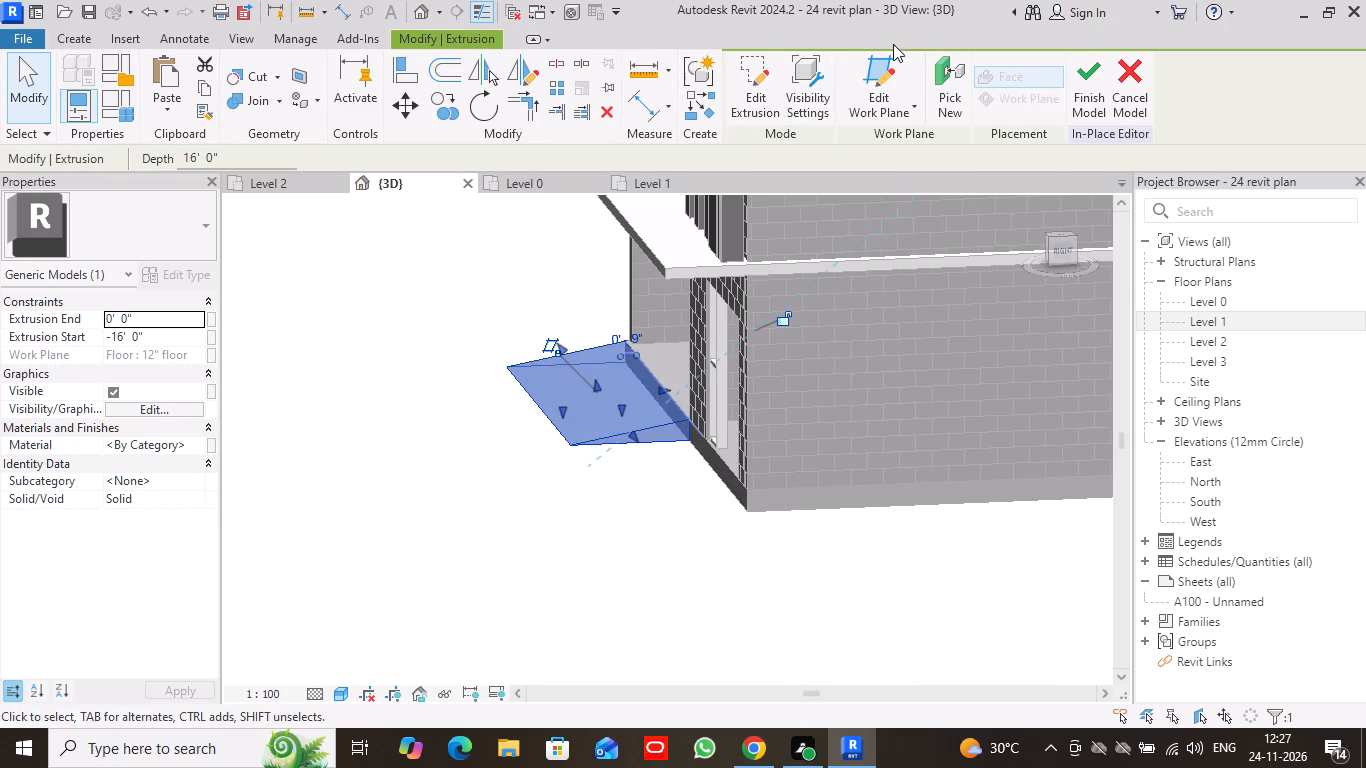
left_click(704, 104)
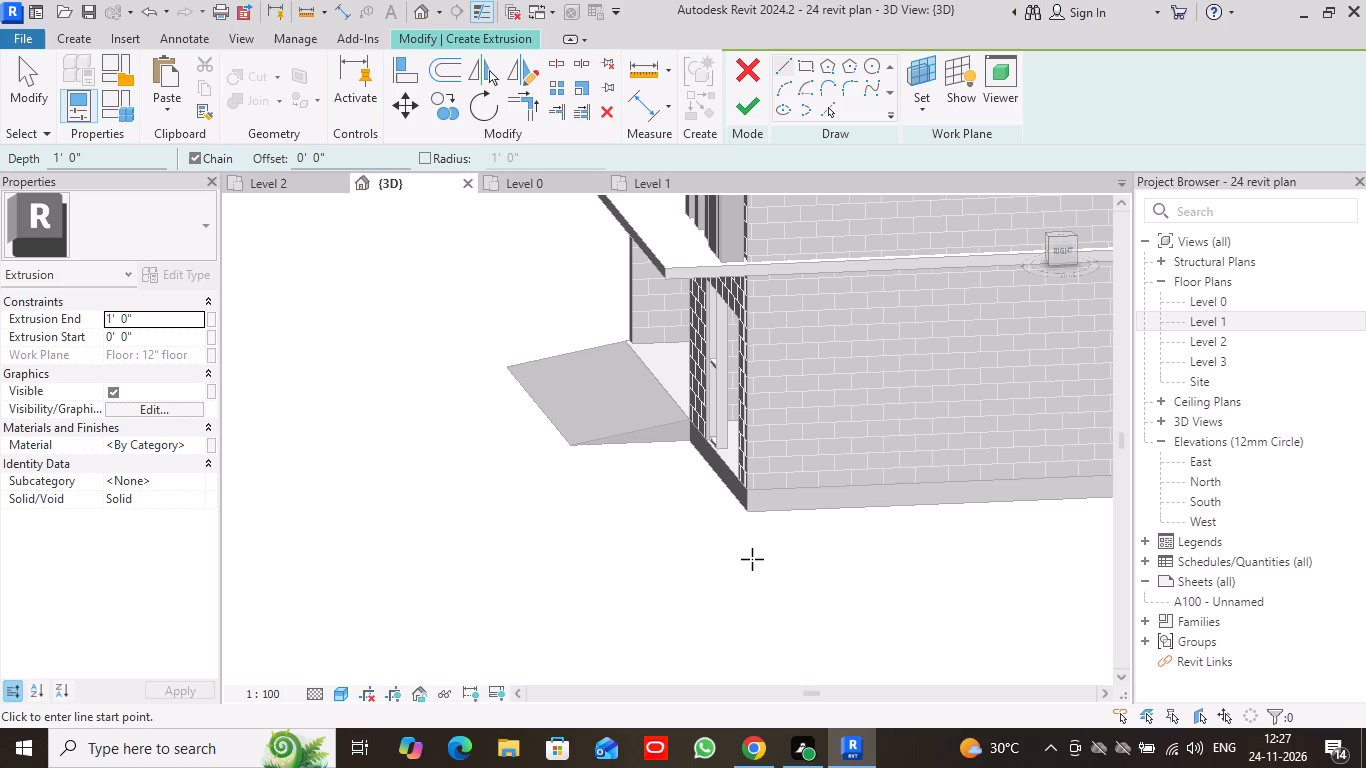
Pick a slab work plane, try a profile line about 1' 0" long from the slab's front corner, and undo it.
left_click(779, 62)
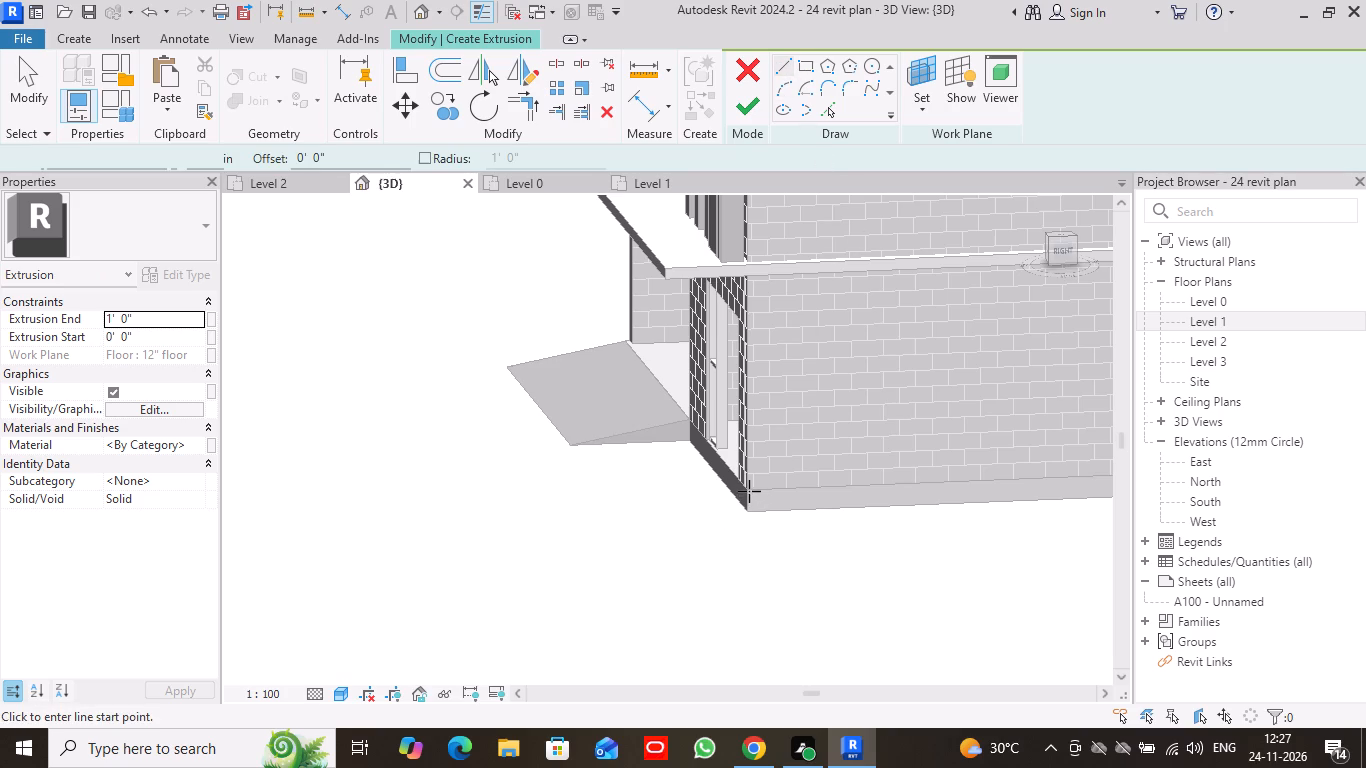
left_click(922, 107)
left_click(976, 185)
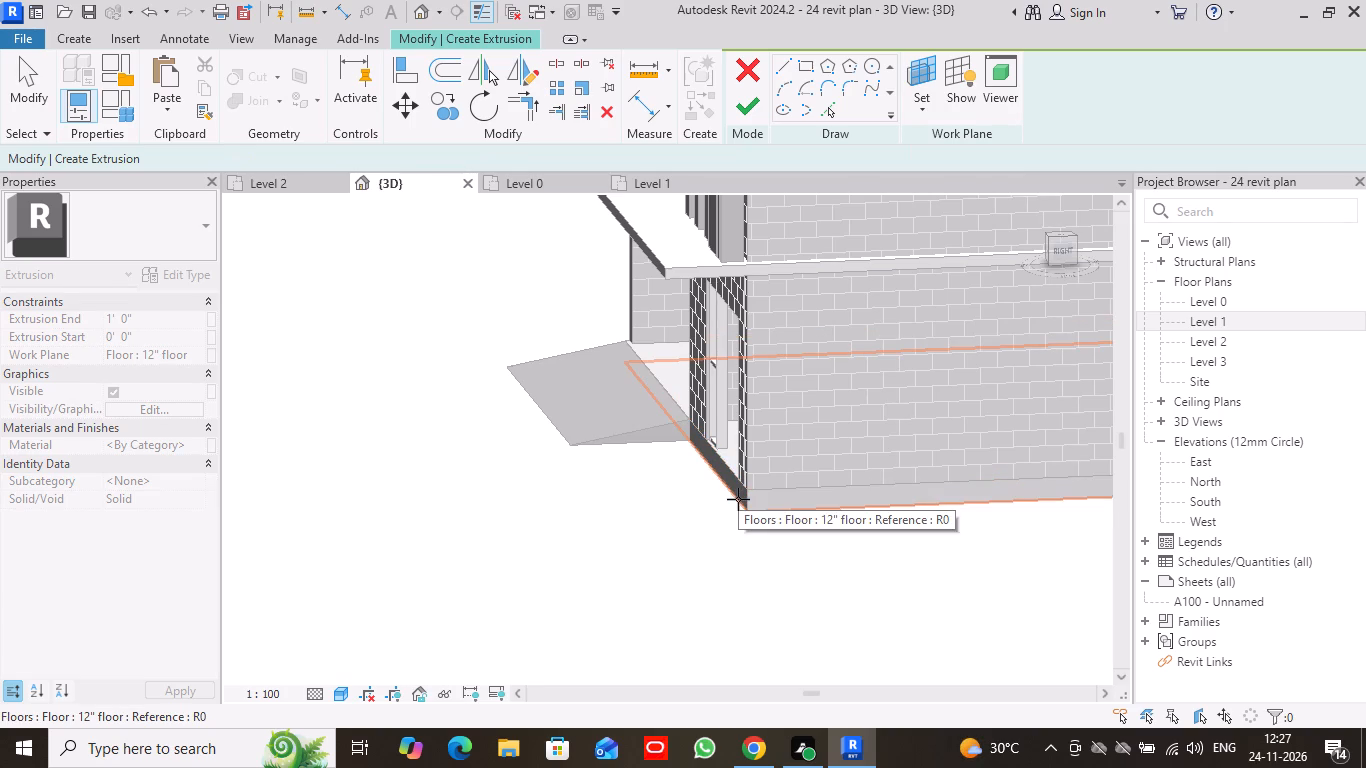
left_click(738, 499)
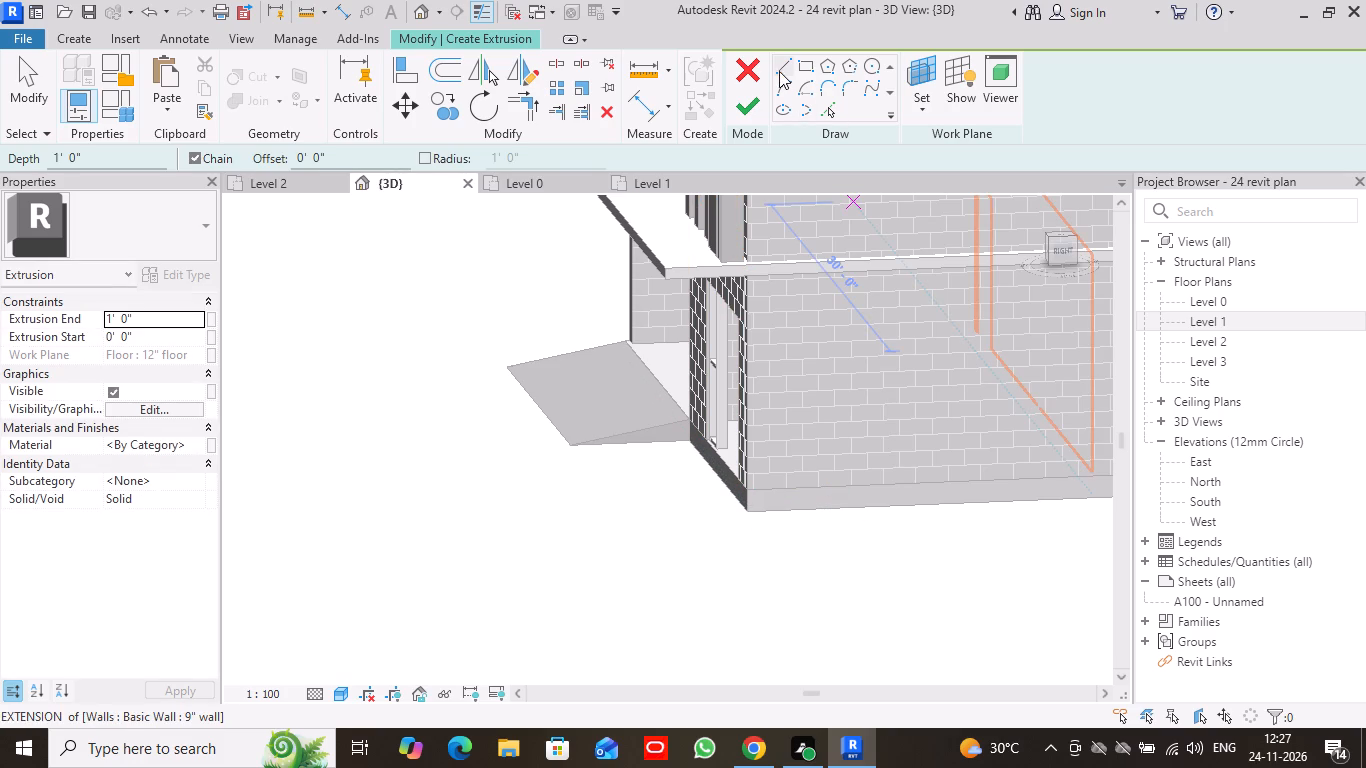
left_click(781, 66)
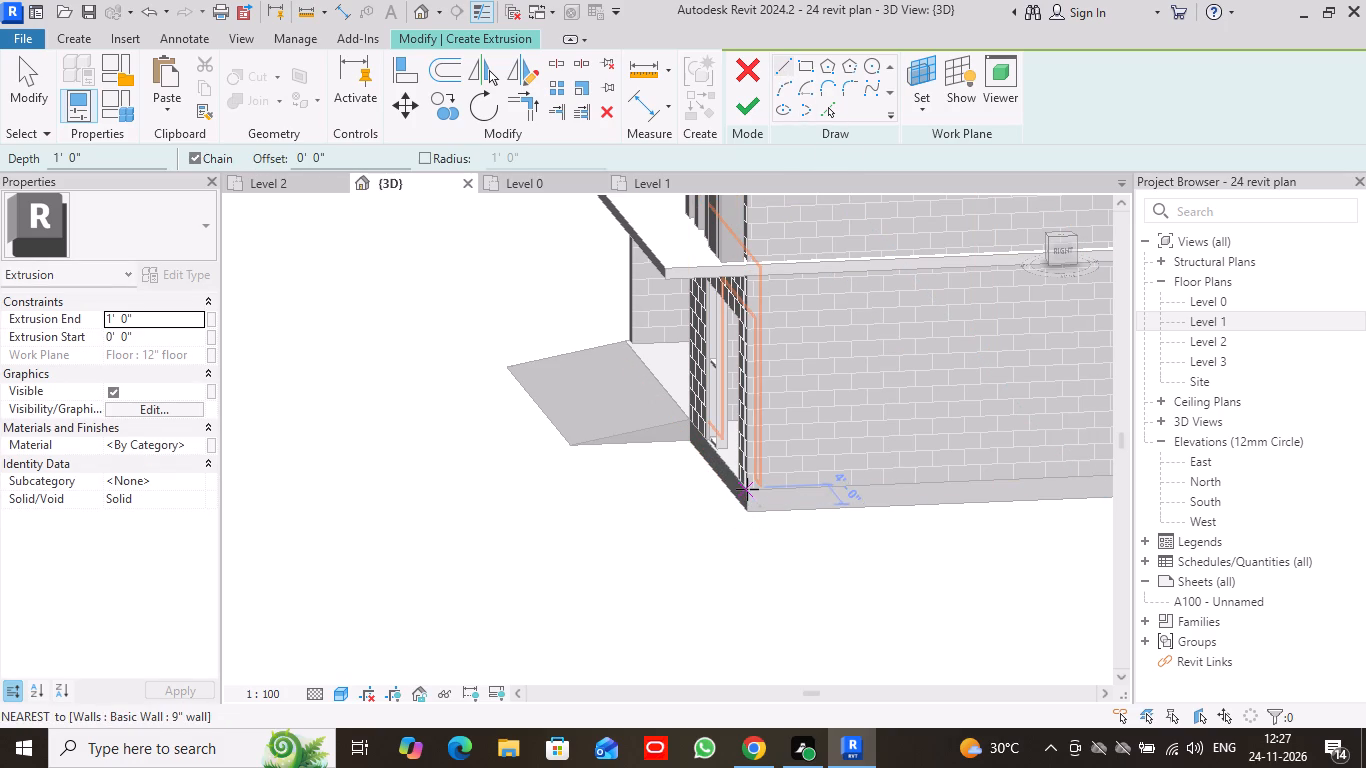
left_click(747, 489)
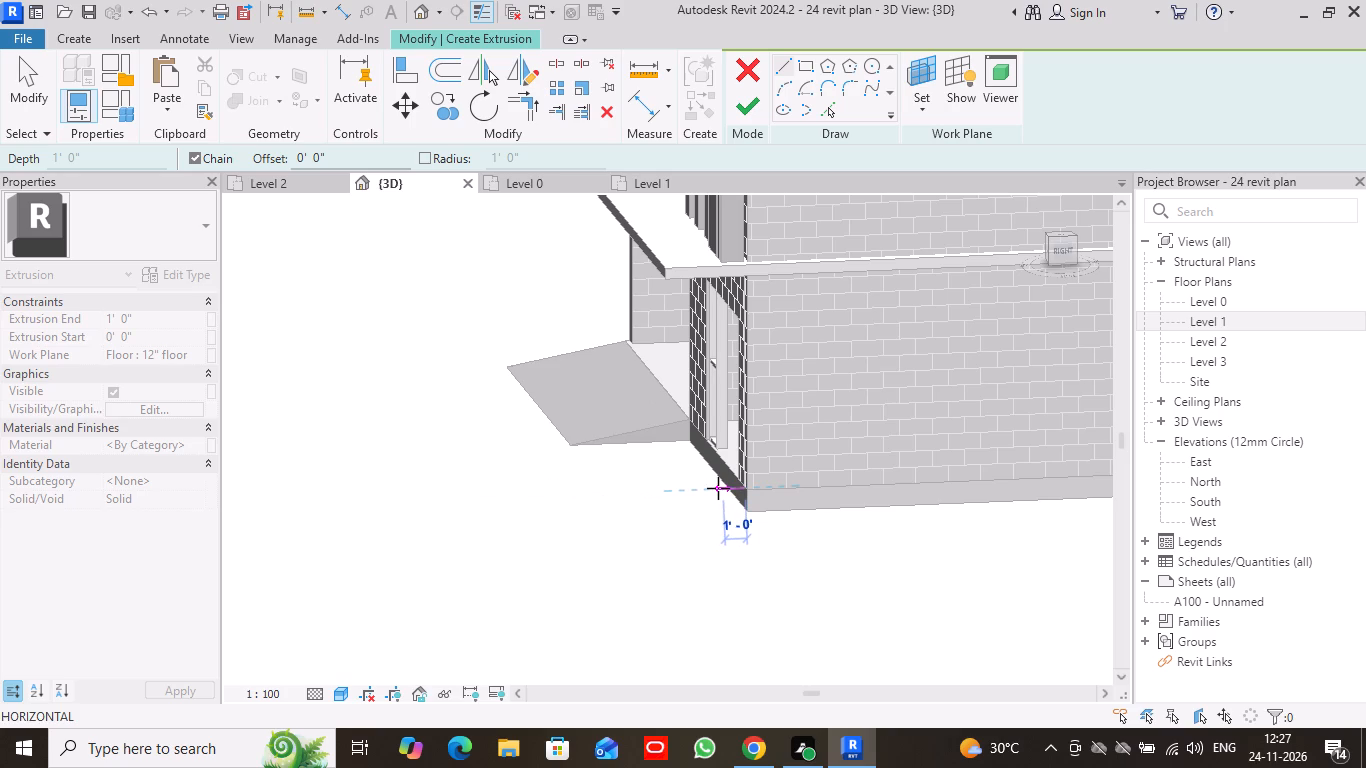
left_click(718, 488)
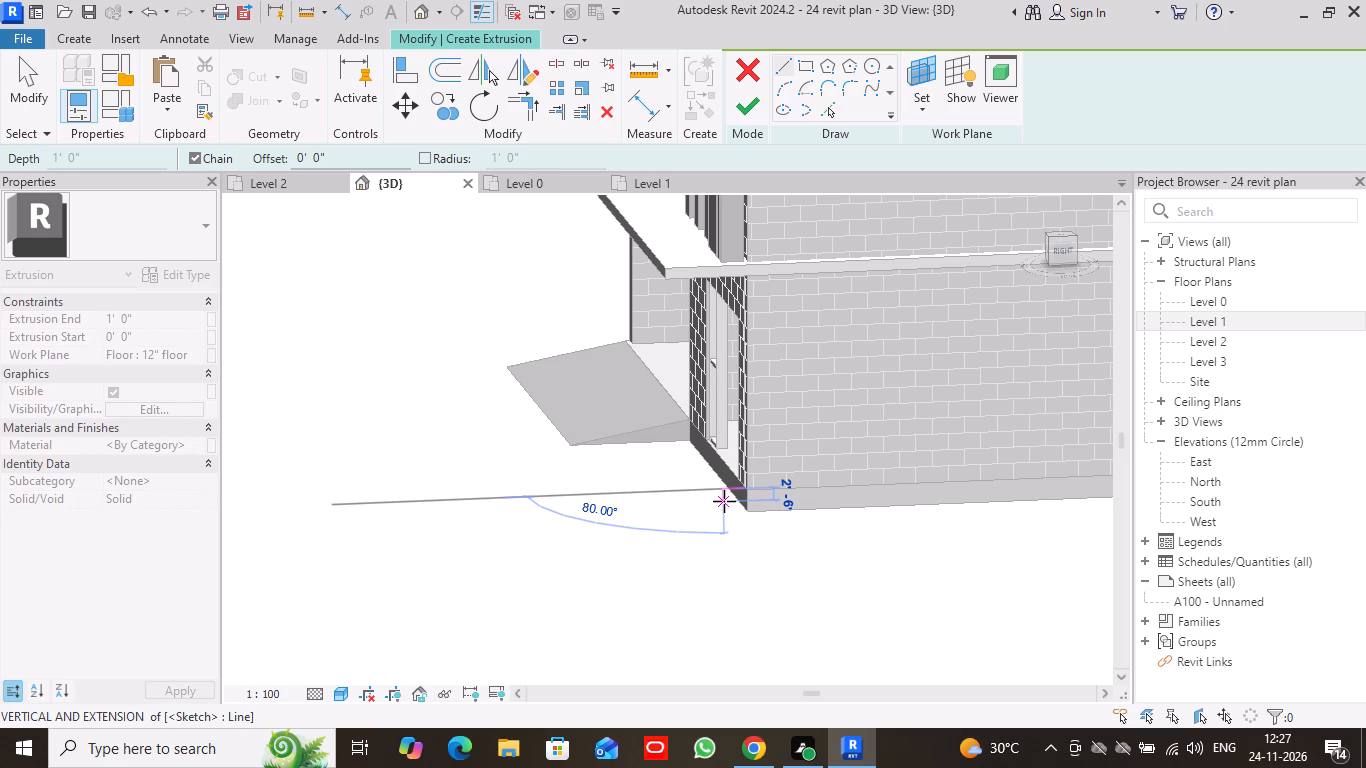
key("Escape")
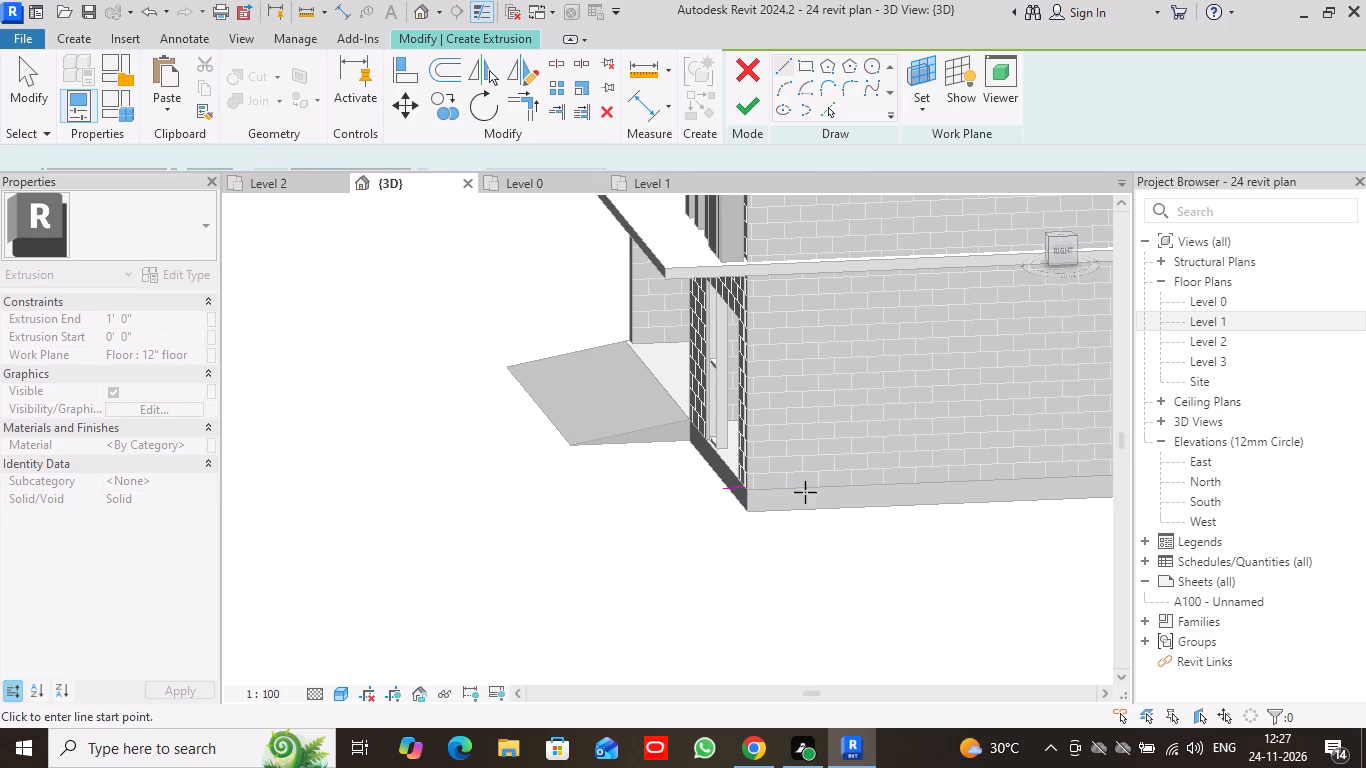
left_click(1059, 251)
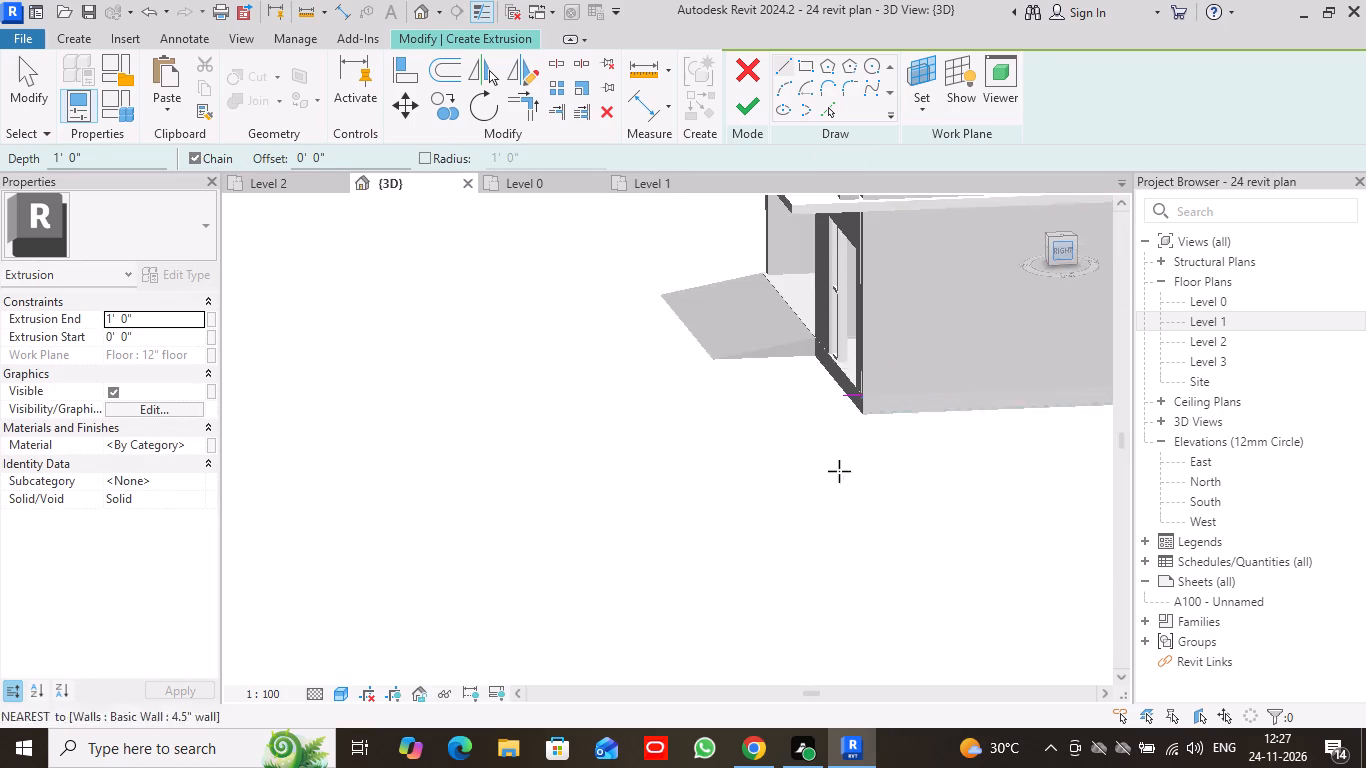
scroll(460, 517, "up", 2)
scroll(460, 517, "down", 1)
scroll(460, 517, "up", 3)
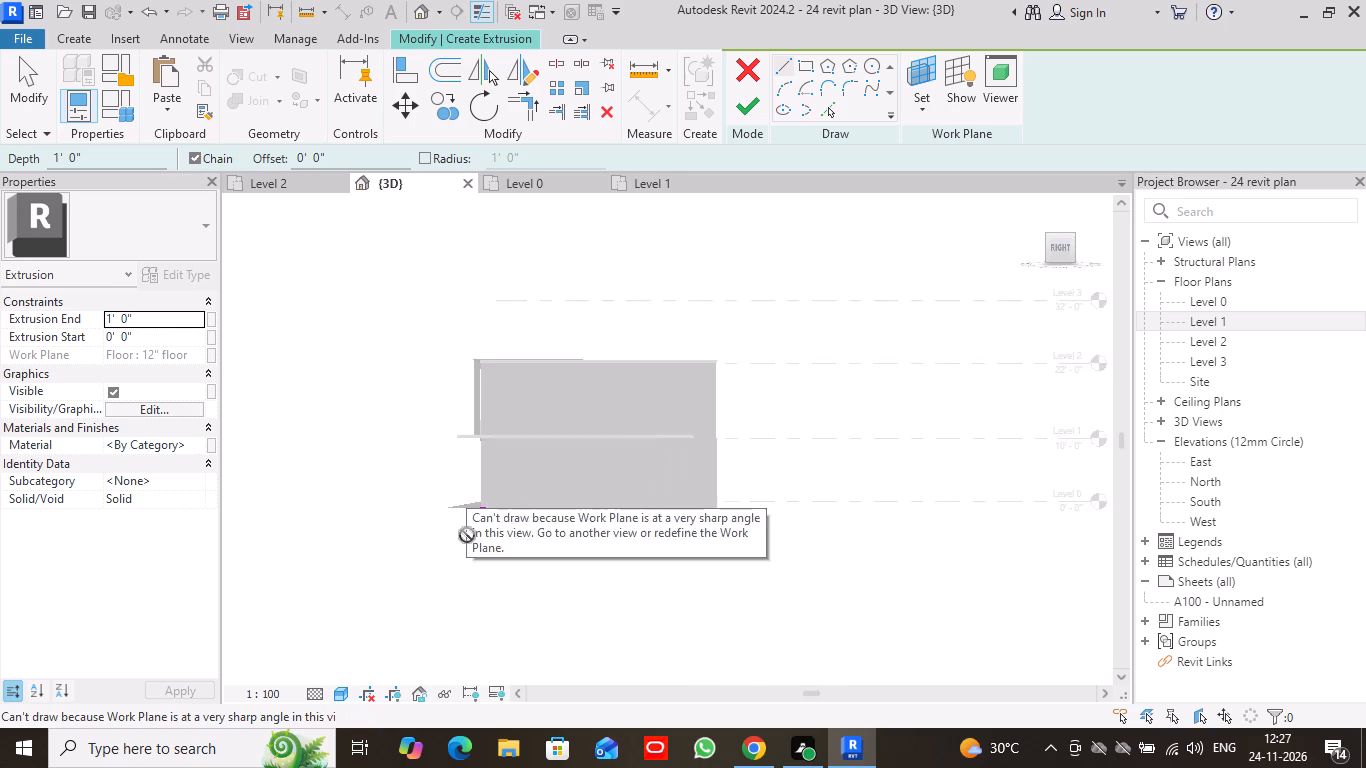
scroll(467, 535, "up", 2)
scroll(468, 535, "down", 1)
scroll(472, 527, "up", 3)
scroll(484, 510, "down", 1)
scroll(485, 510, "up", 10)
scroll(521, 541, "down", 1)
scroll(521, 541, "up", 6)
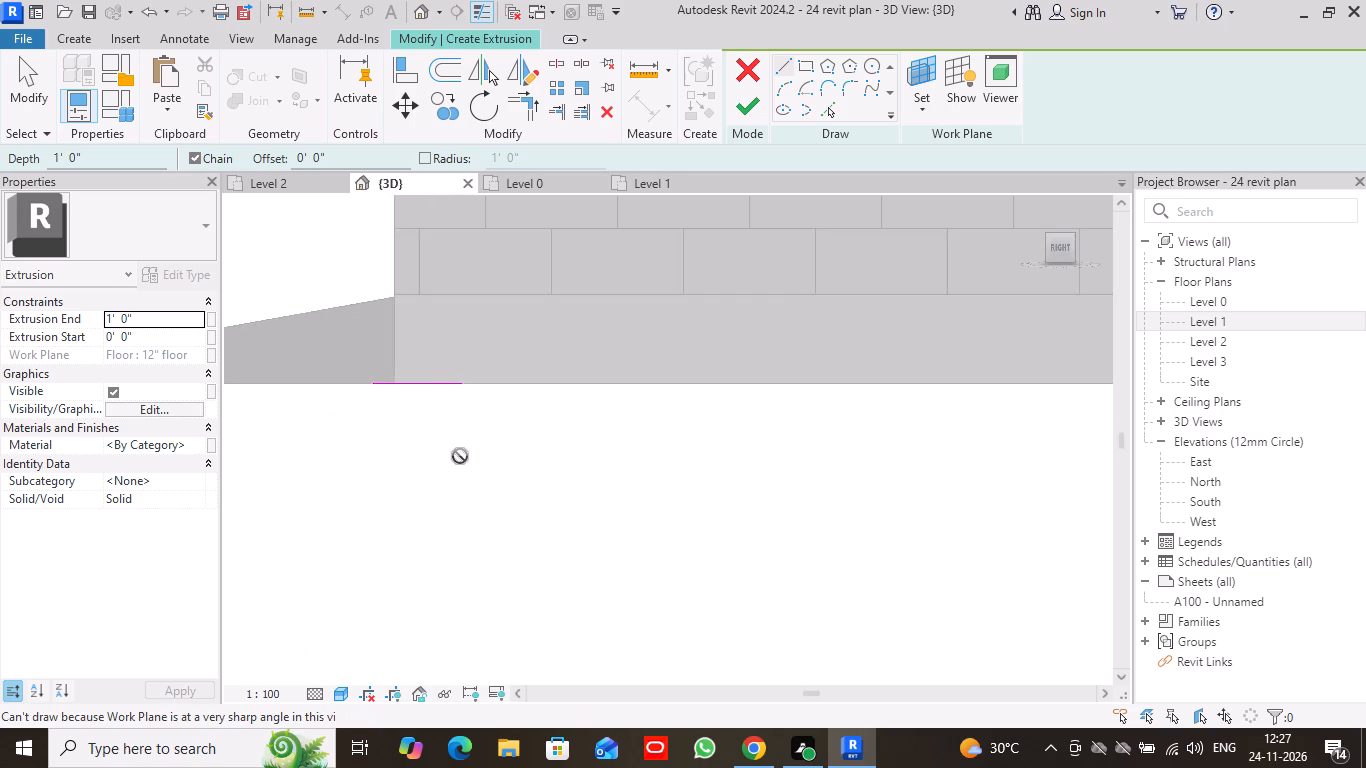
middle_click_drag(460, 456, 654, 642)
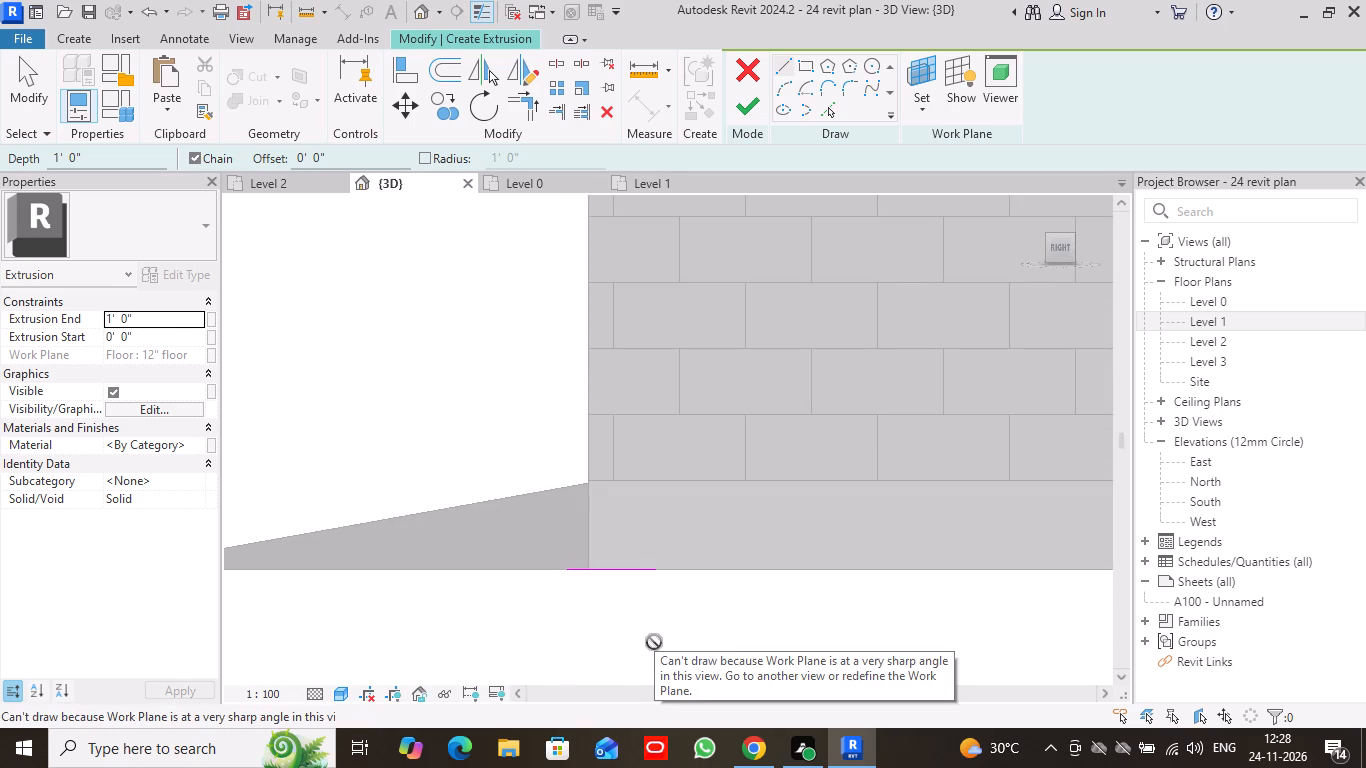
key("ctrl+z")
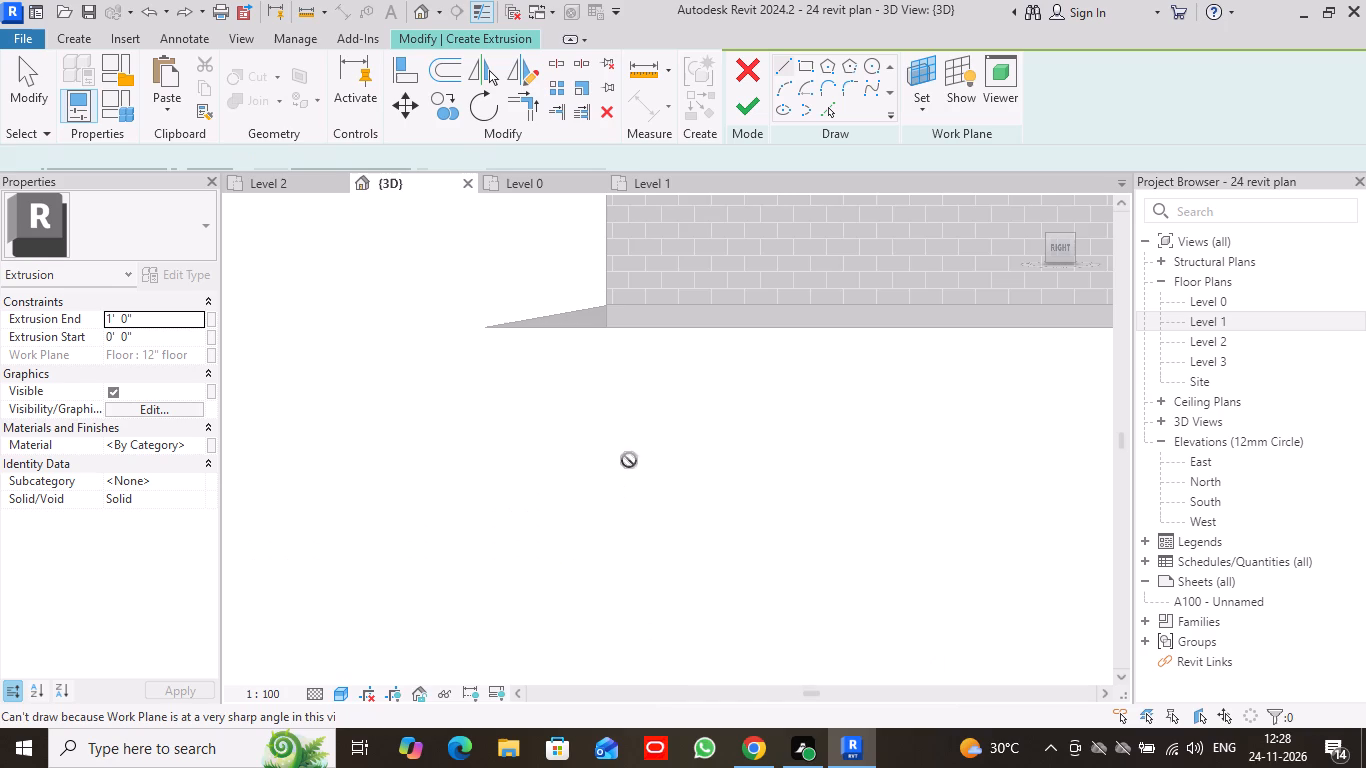
Extrude a closed three-step profile 1' 0" deep on the slab's side face, with 10" treads, 5" upper risers and a 2" bottom riser.
scroll(618, 350, "up", 4)
middle_click_drag(542, 400, 649, 669)
scroll(713, 592, "up", 8)
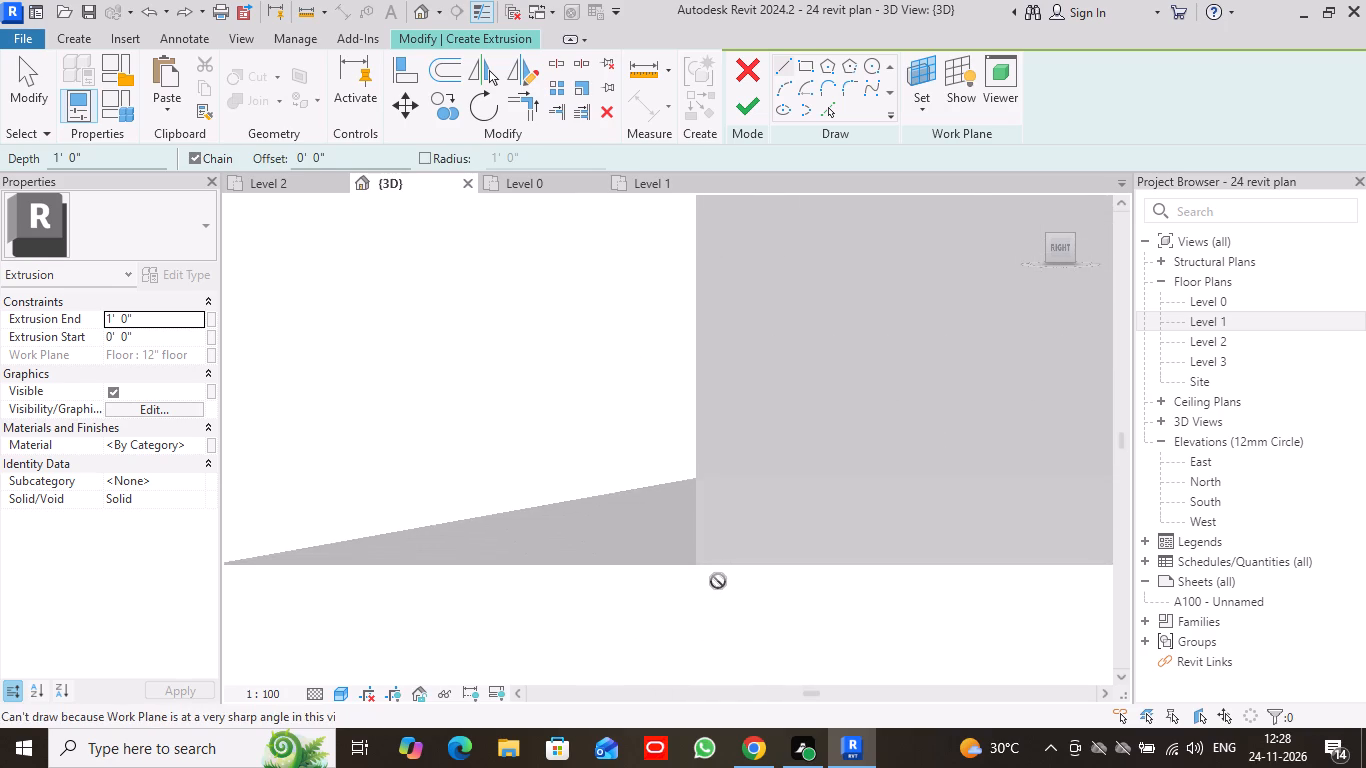
scroll(718, 581, "up", 2)
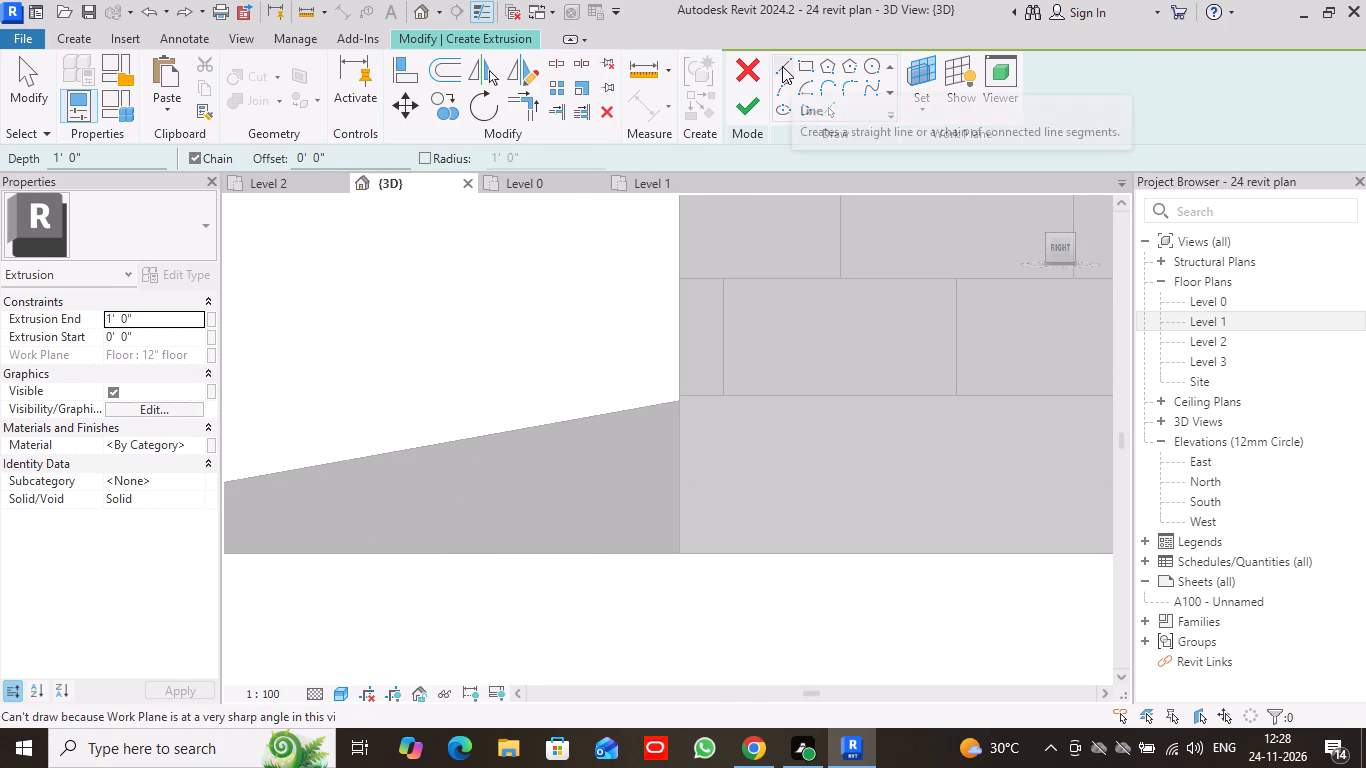
left_click(782, 66)
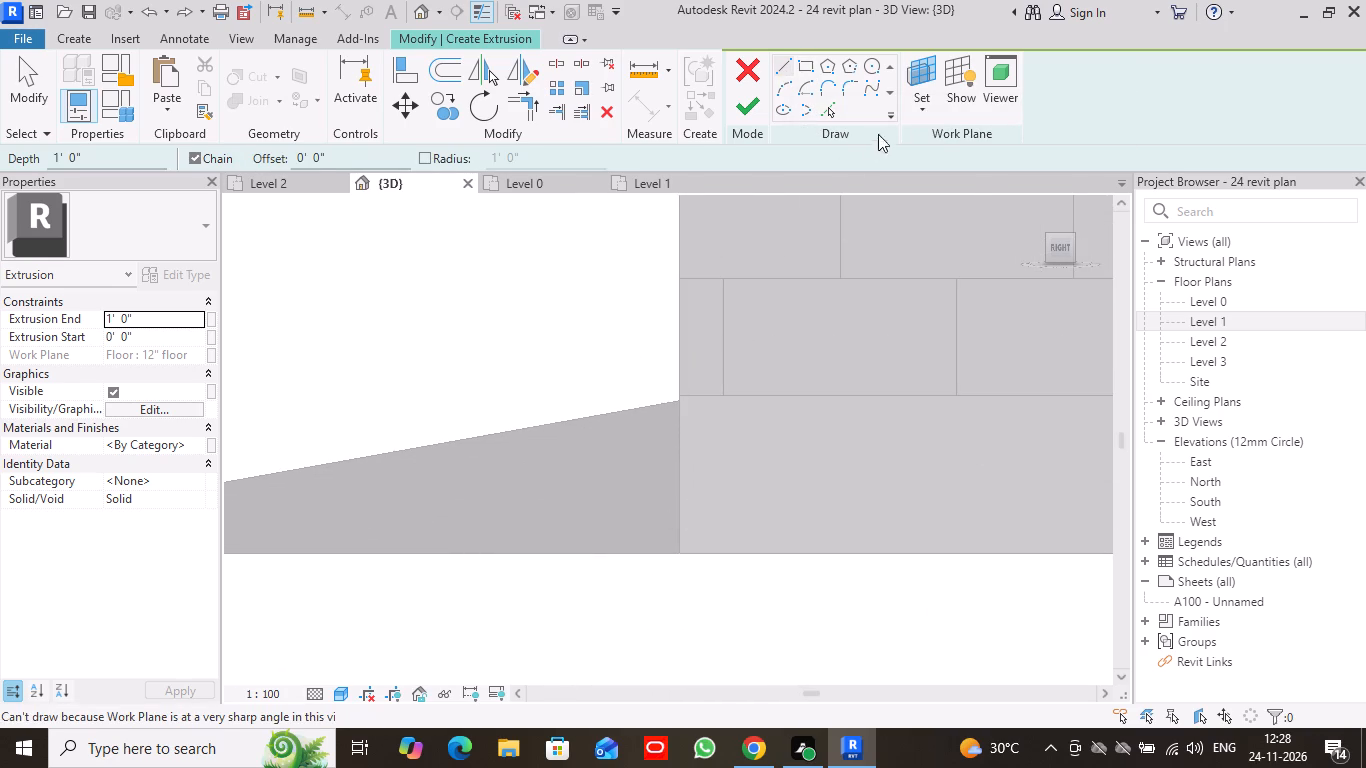
left_click(917, 107)
left_click(971, 190)
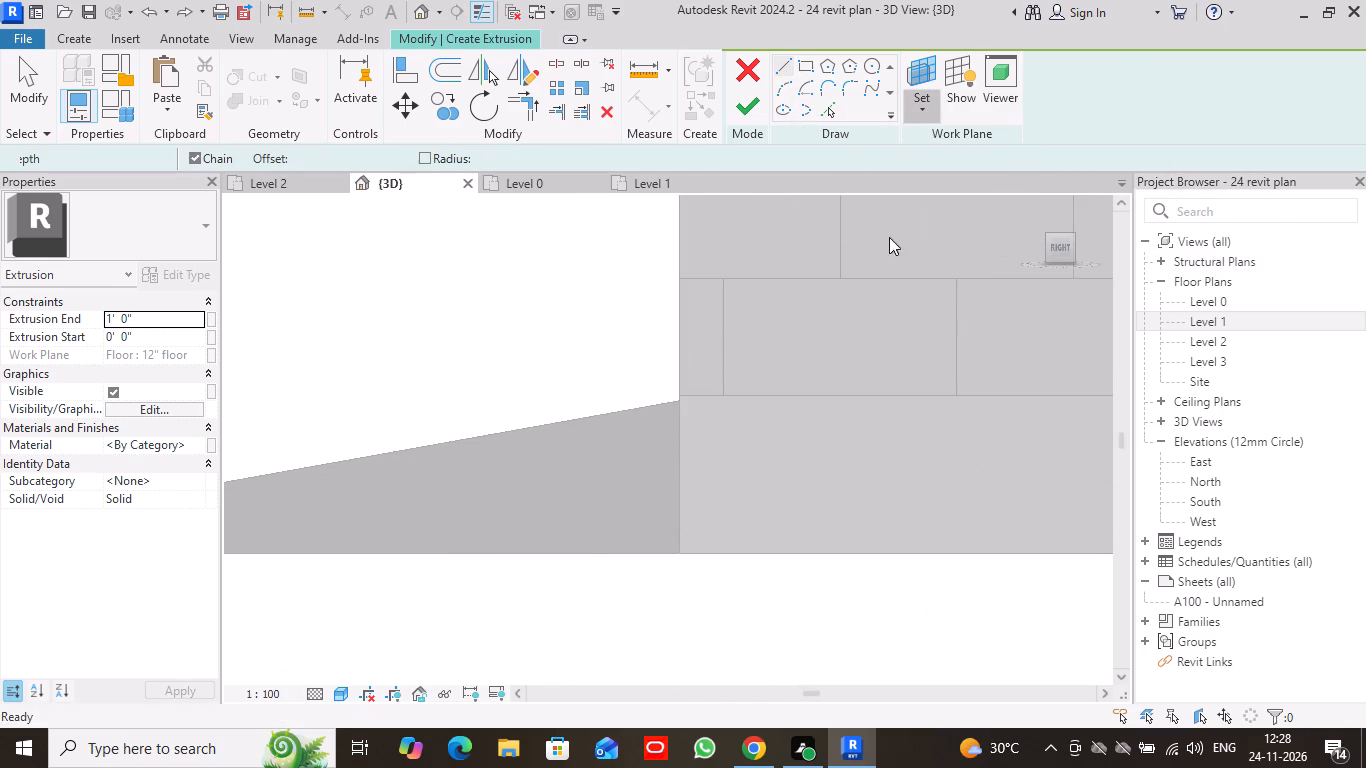
left_click(707, 459)
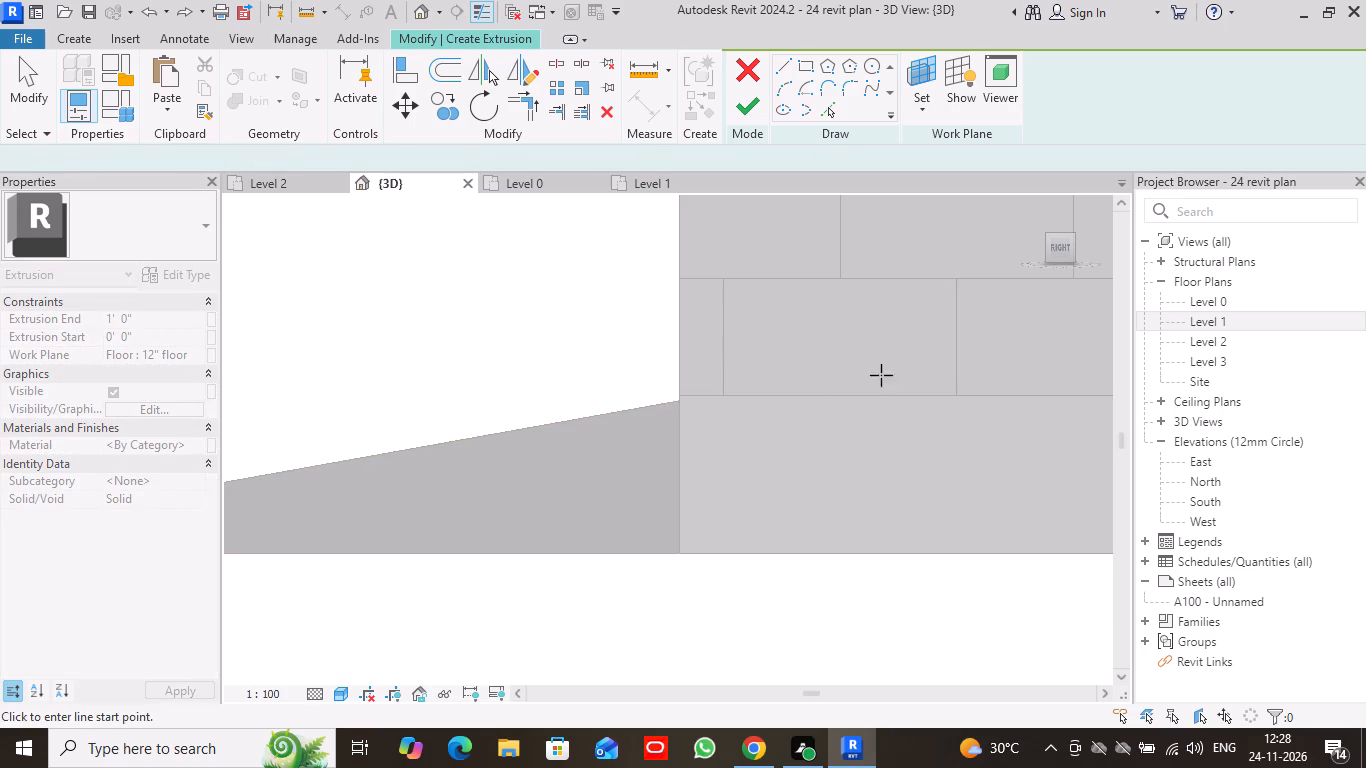
left_click(786, 69)
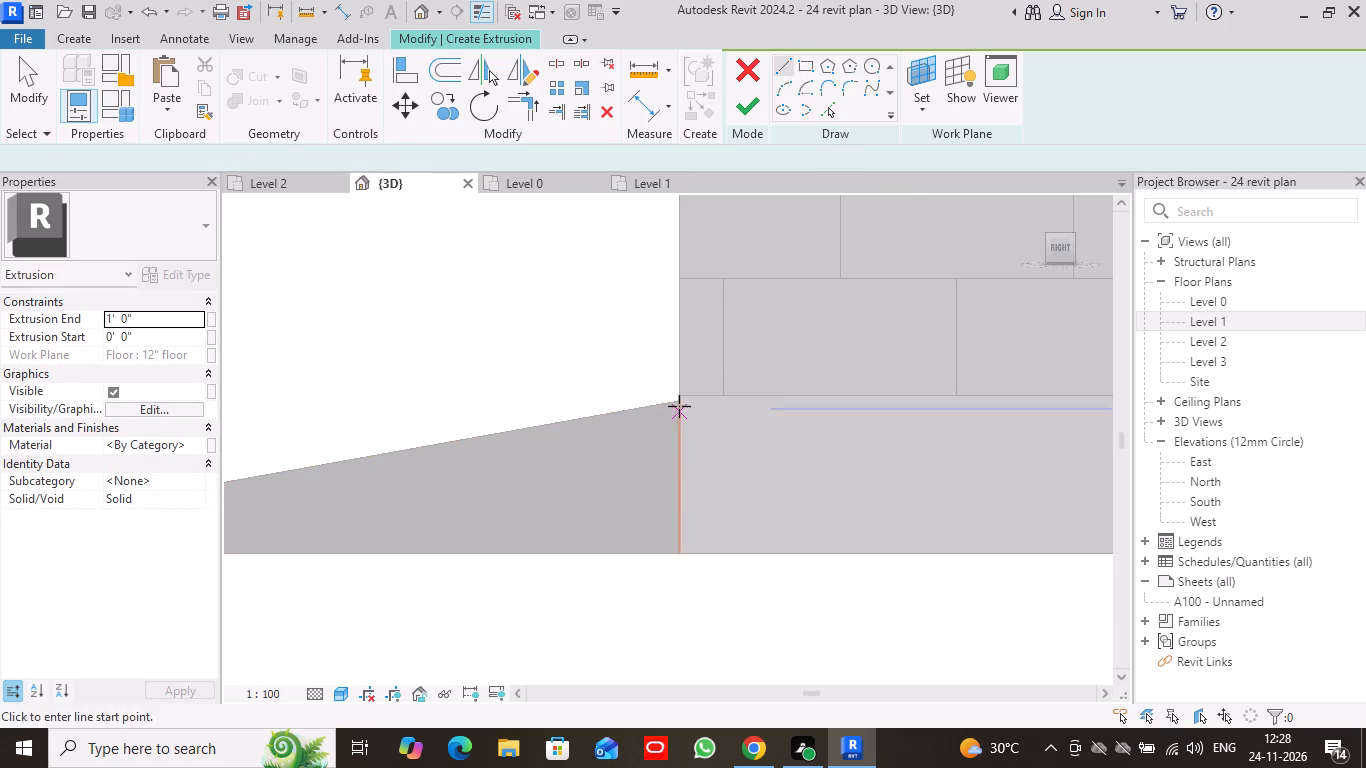
left_click(680, 395)
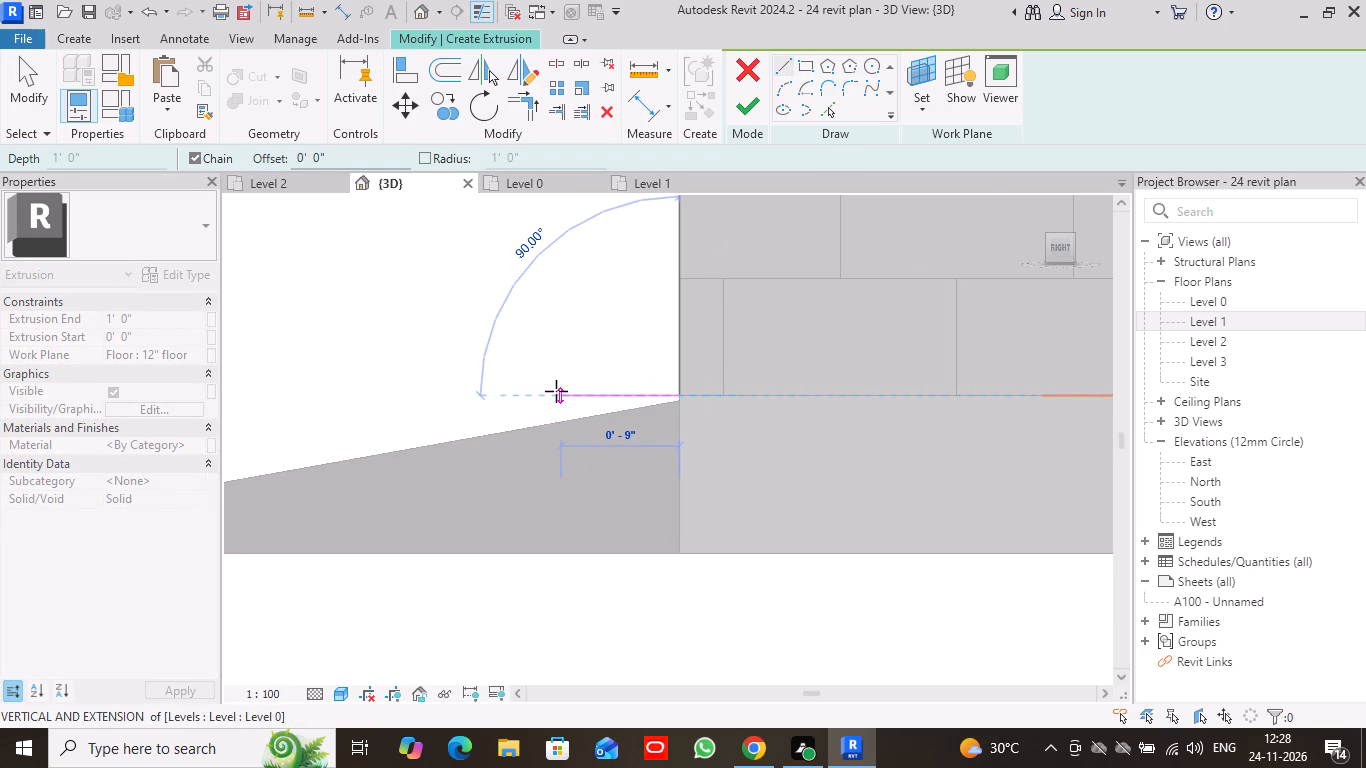
left_click(549, 390)
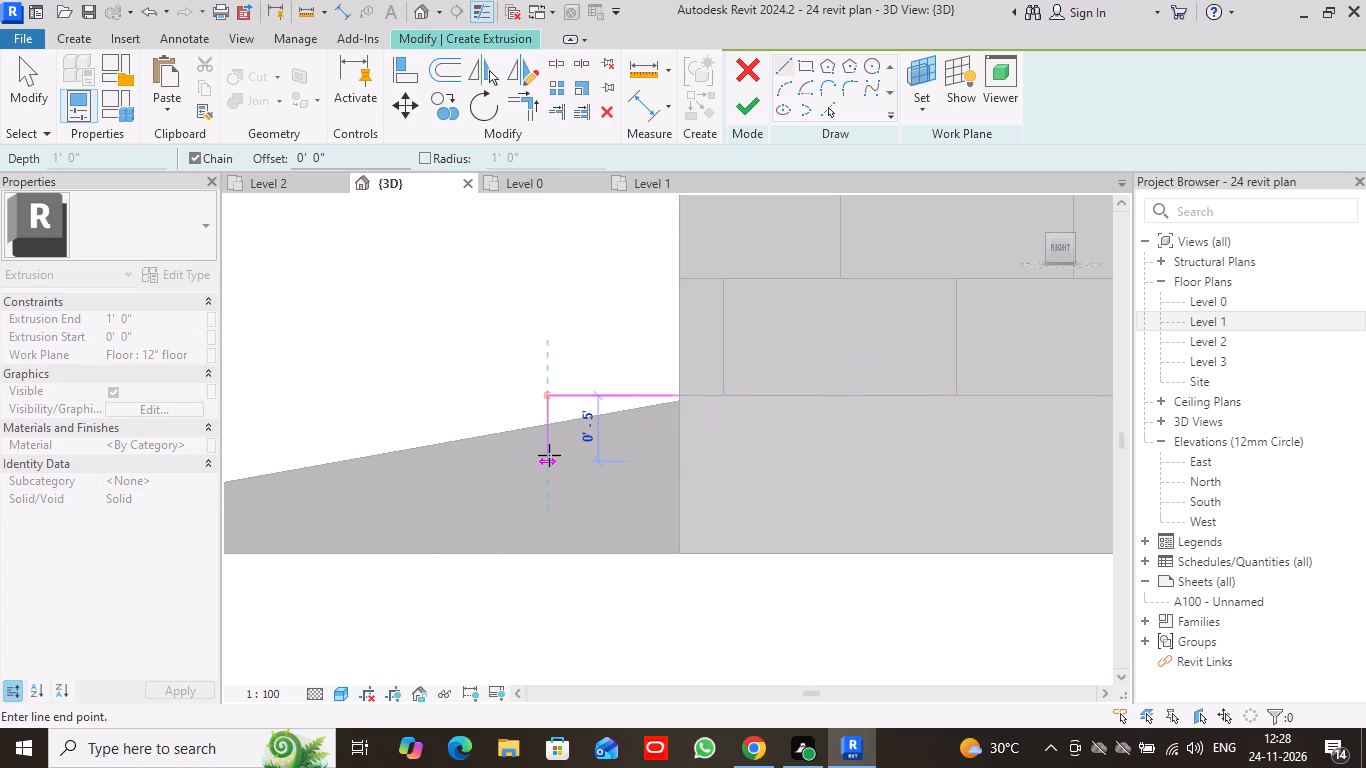
left_click(549, 455)
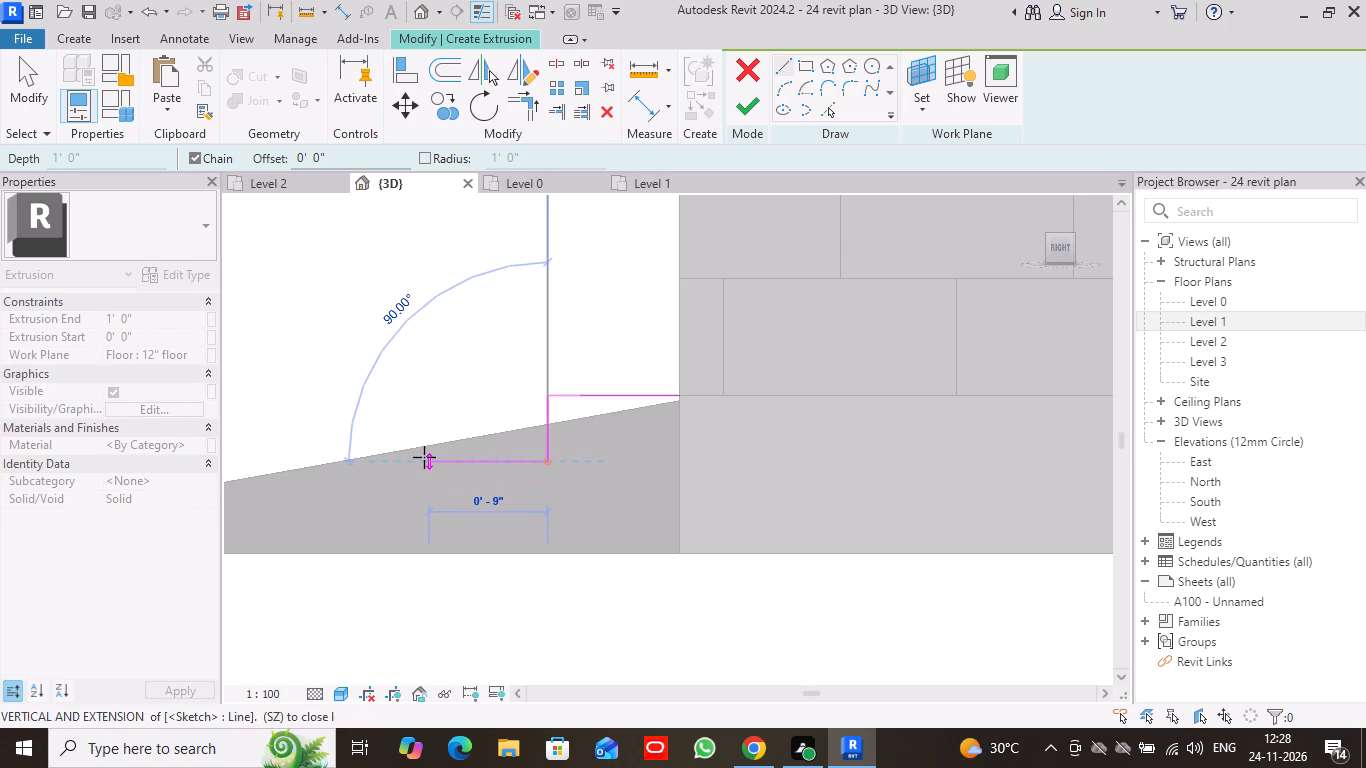
left_click(416, 457)
left_click(419, 524)
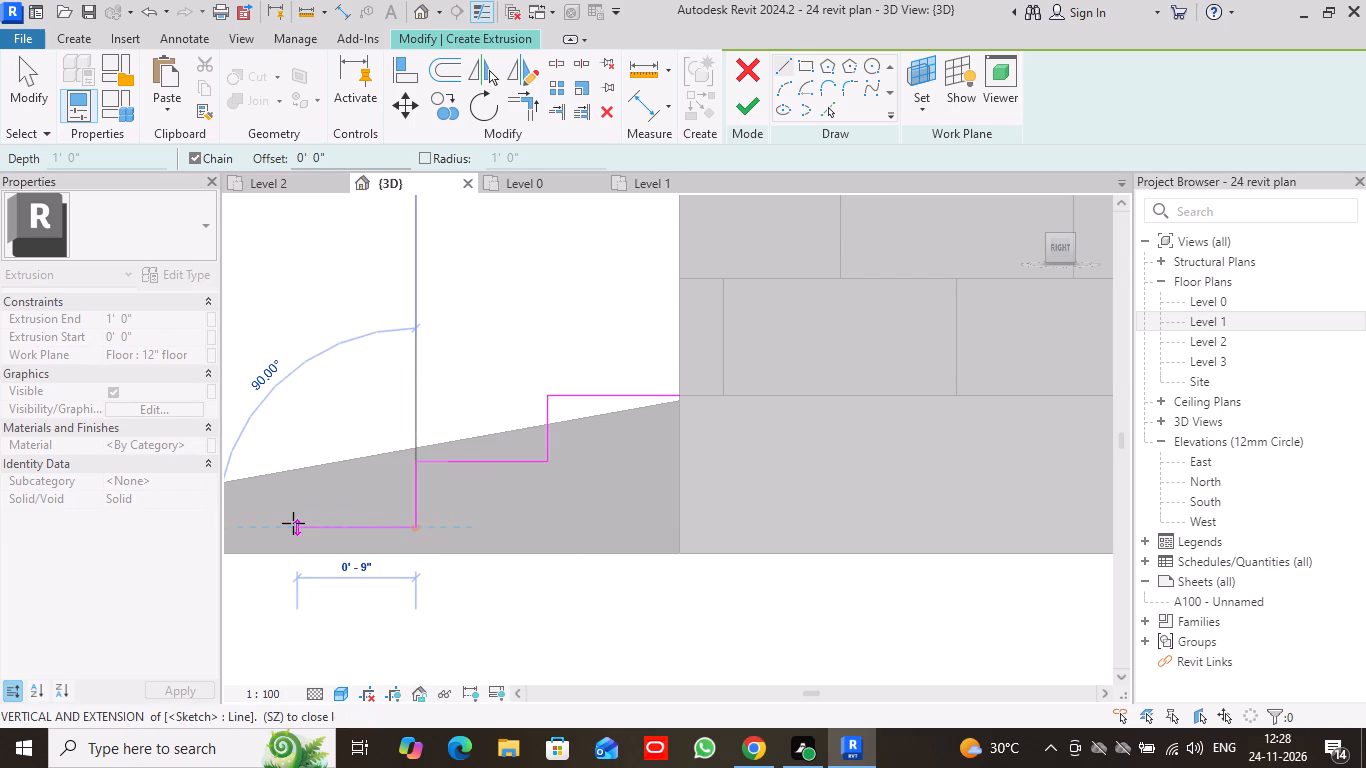
left_click(290, 523)
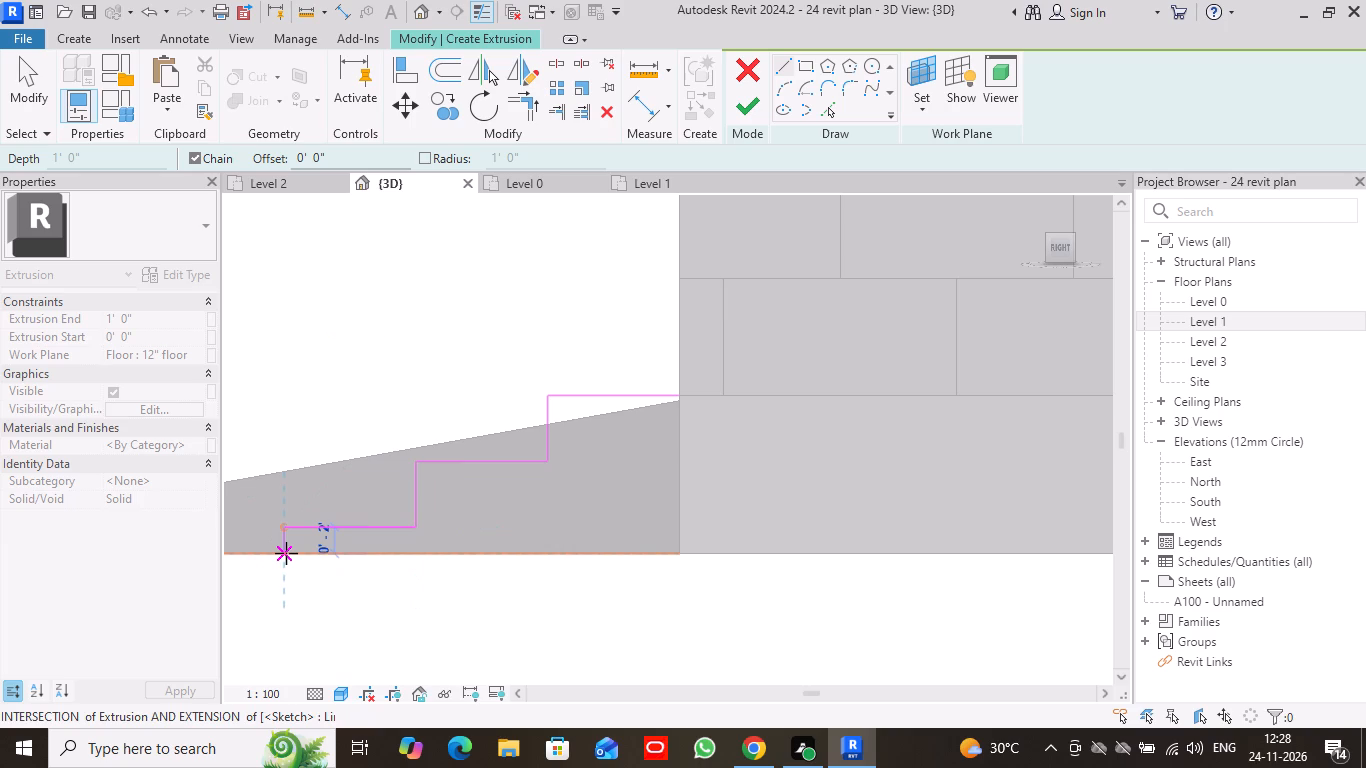
left_click(286, 553)
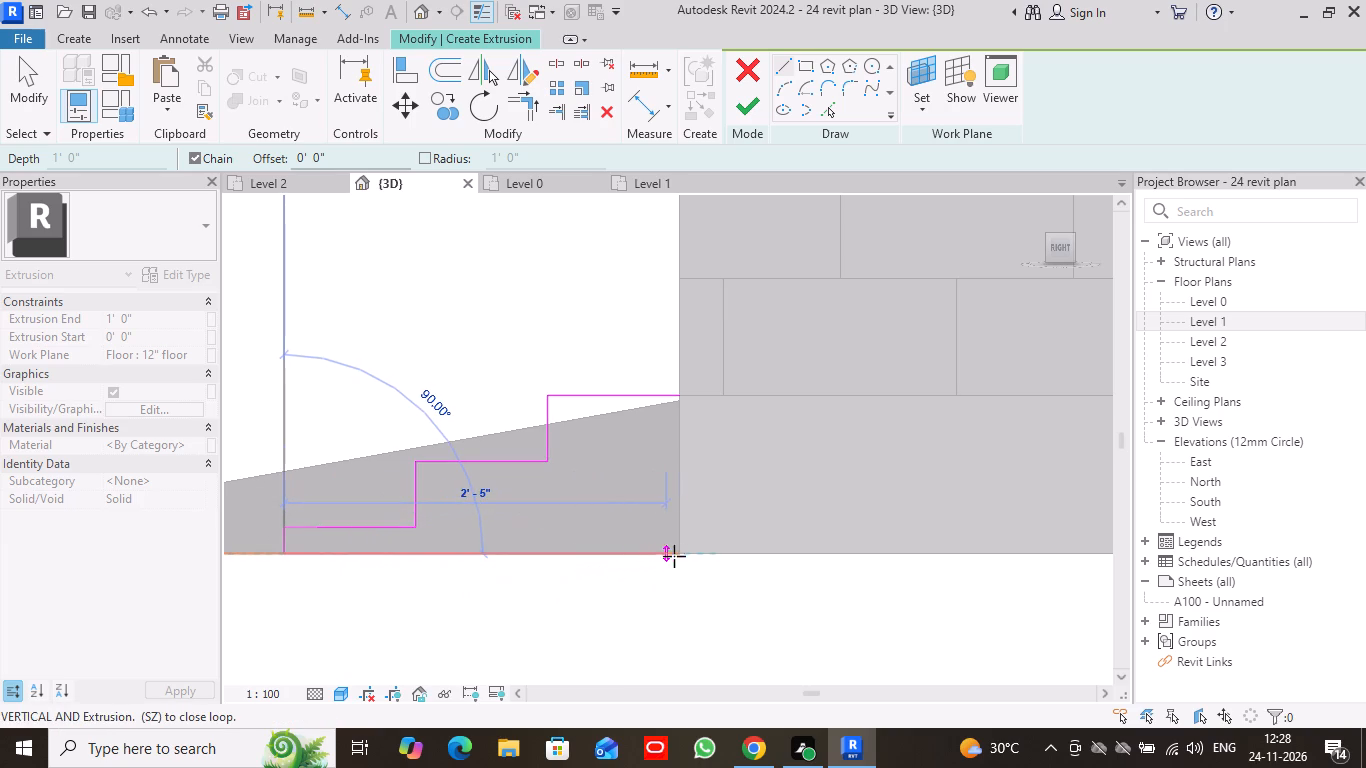
left_click(679, 555)
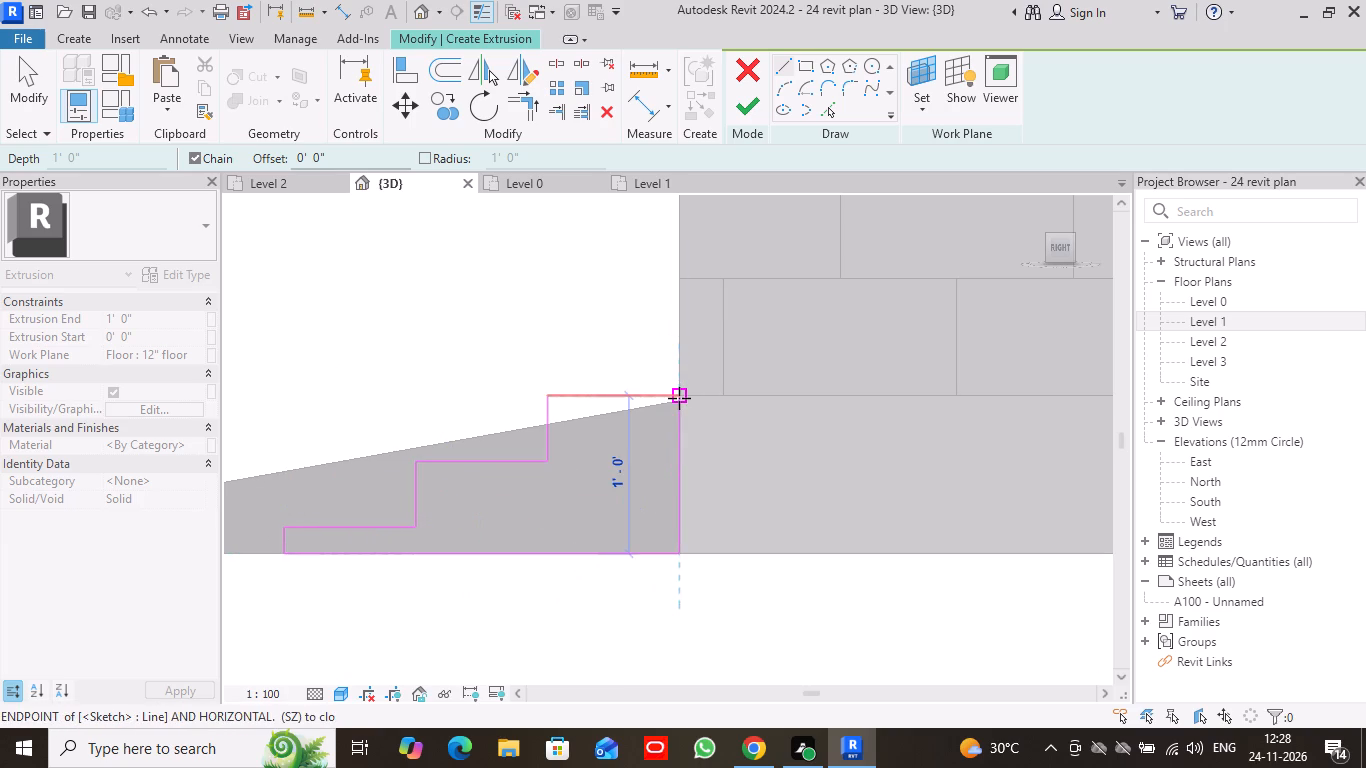
left_click(679, 398)
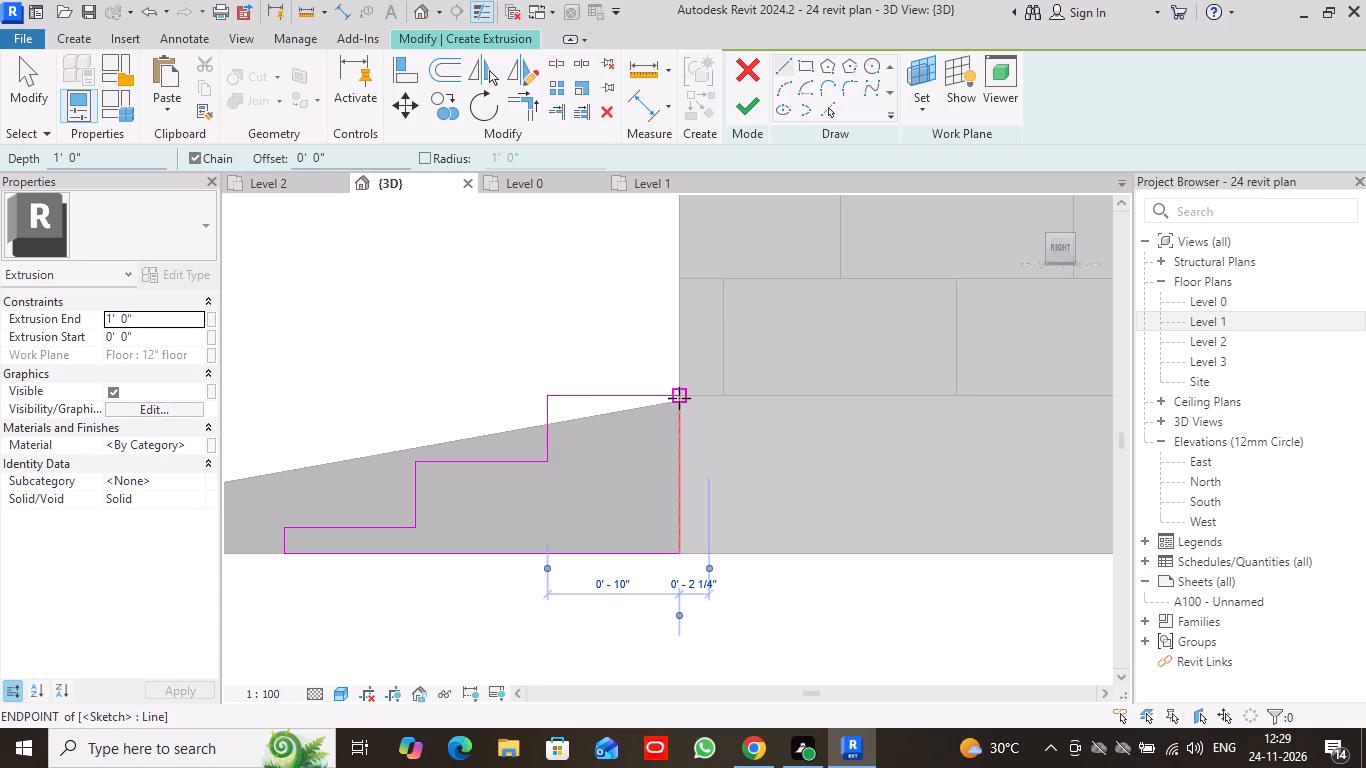
left_click(755, 111)
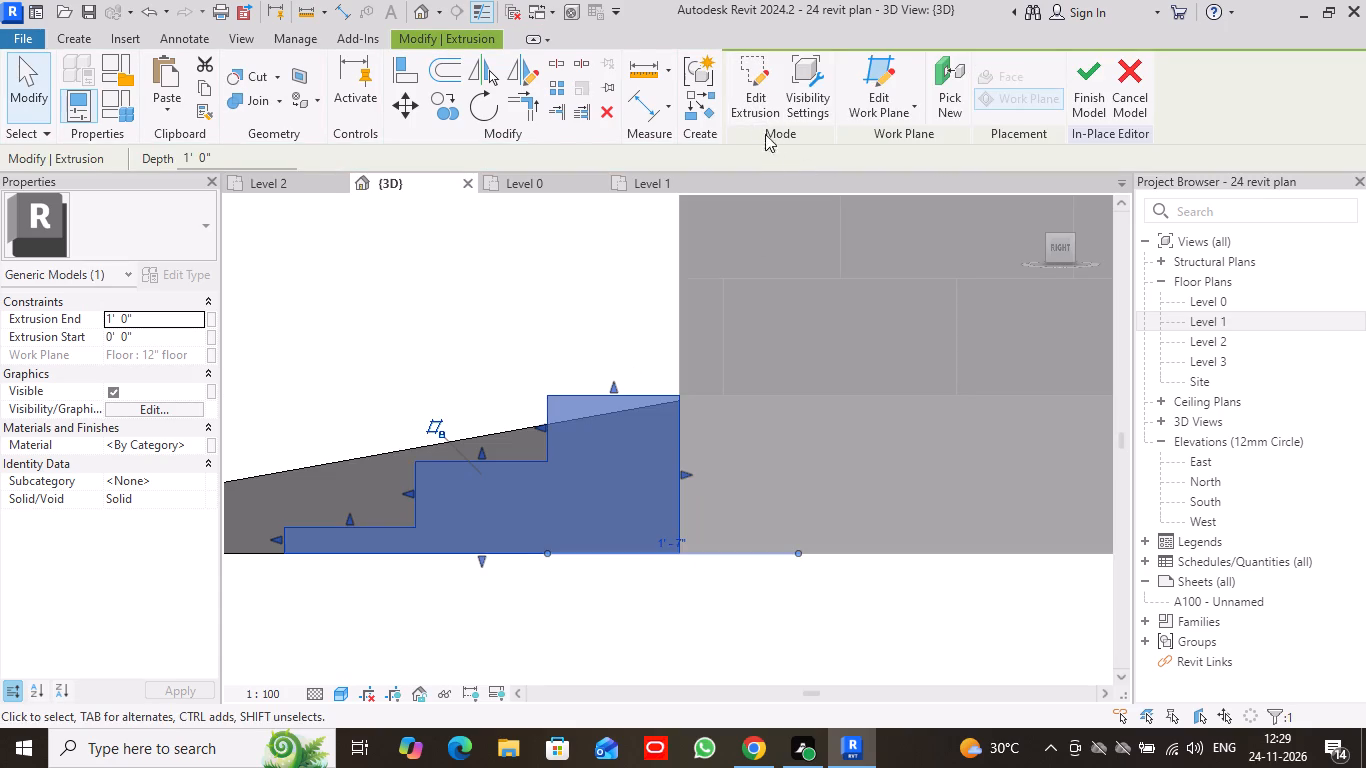
Examine the three-step extrusion's position against the slab's front edge and the ramp from the building's front corner.
left_click_drag(1048, 234, 1079, 260)
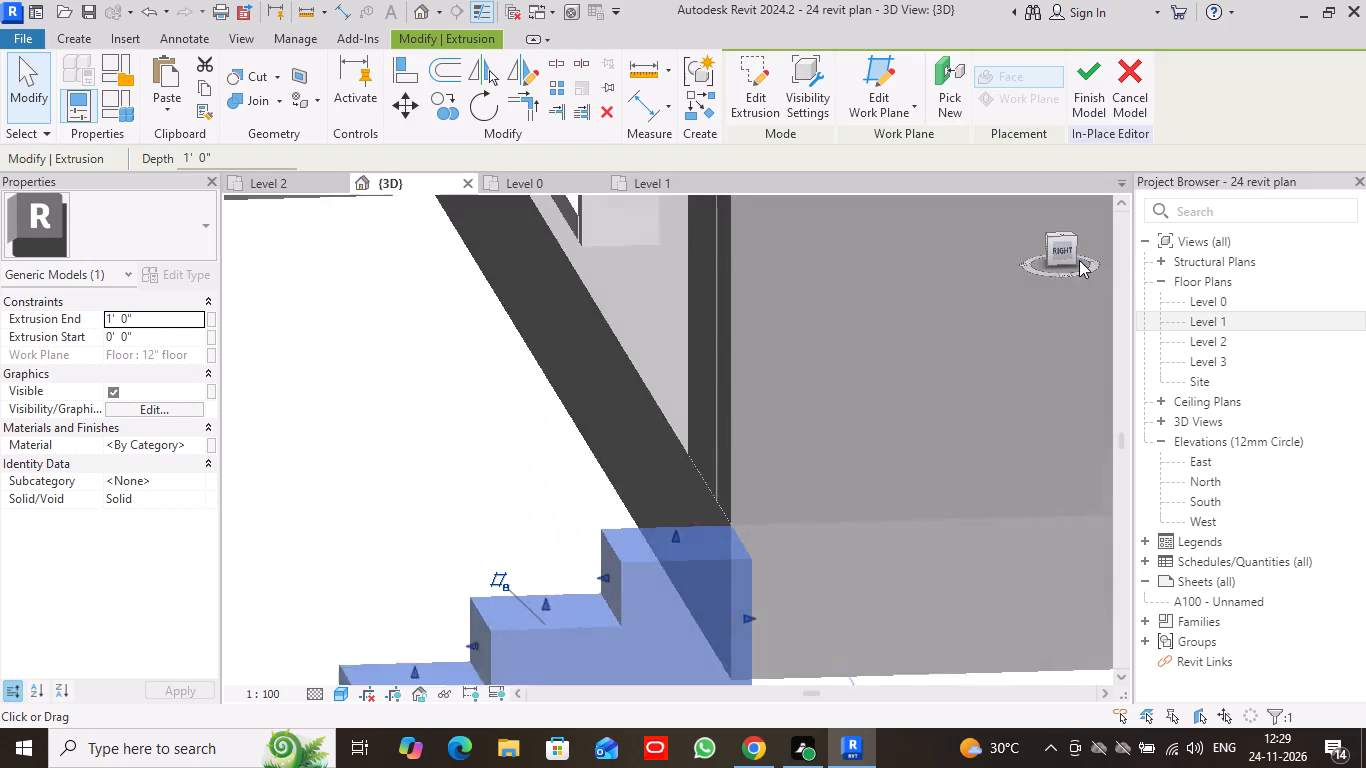
left_click_drag(1079, 260, 1081, 261)
scroll(926, 415, "down", 2)
scroll(918, 513, "down", 1)
middle_click_drag(981, 486, 1028, 359)
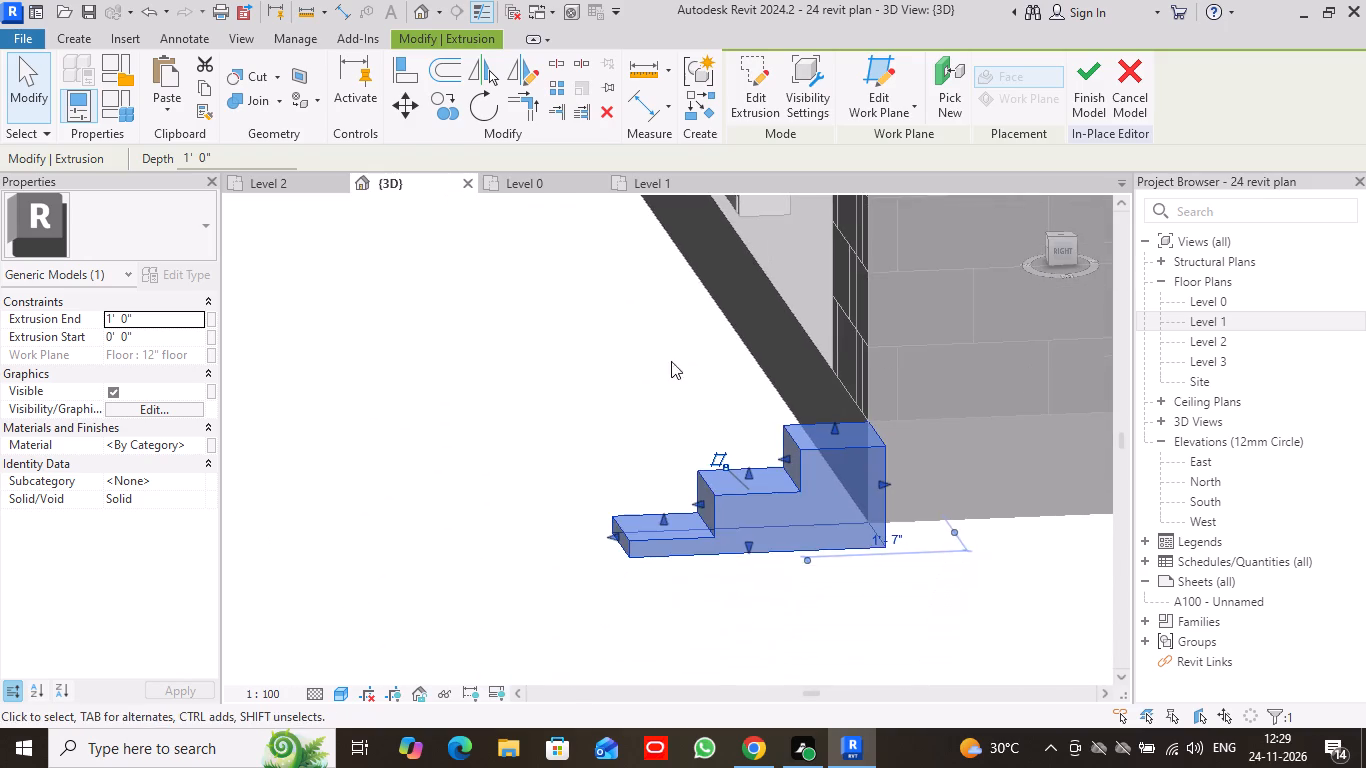
scroll(662, 362, "down", 1)
middle_click_drag(686, 370, 720, 393)
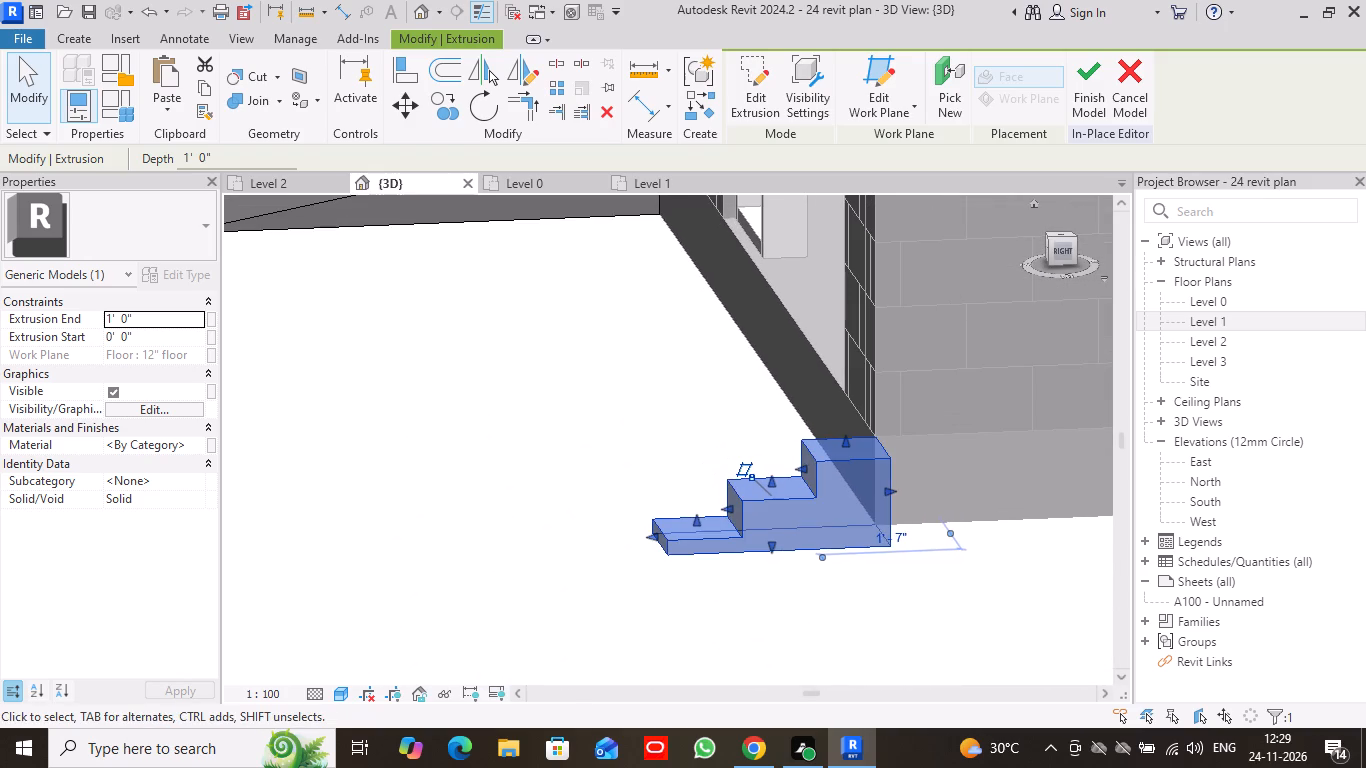
left_click_drag(1053, 239, 1096, 259)
scroll(994, 440, "down", 2)
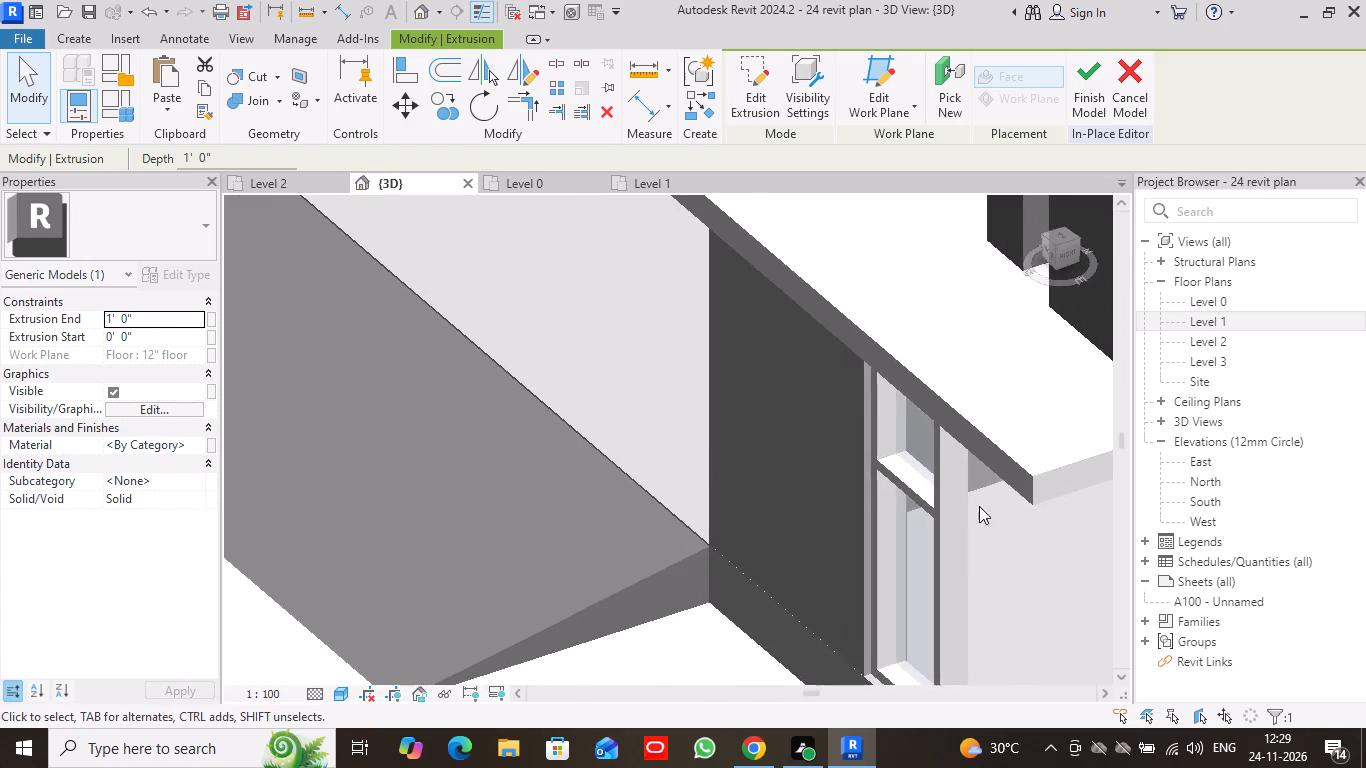
scroll(973, 533, "down", 2)
middle_click_drag(967, 541, 820, 216)
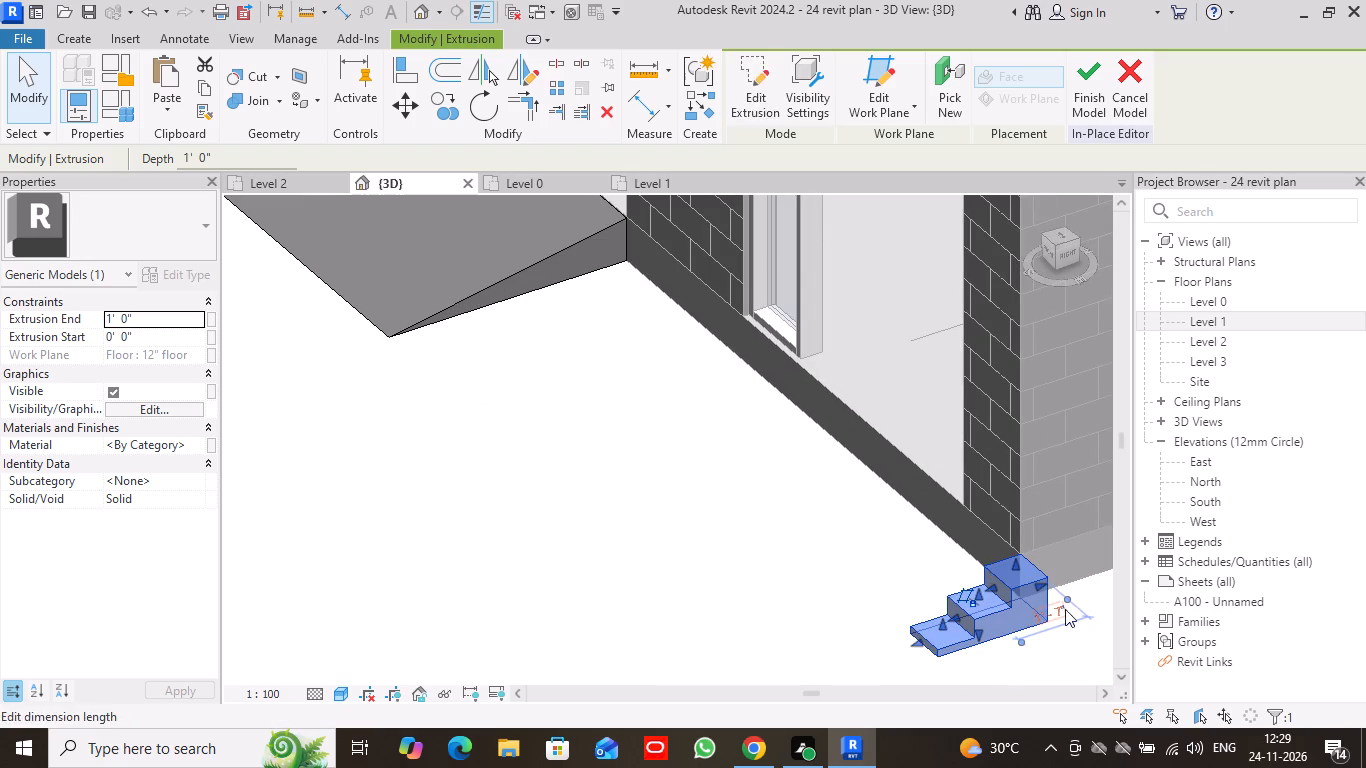
Stretch the three-step extrusion along the slab's front to the far edge of the window opening, giving an extrusion start of about -10' 3".
left_click(1049, 250)
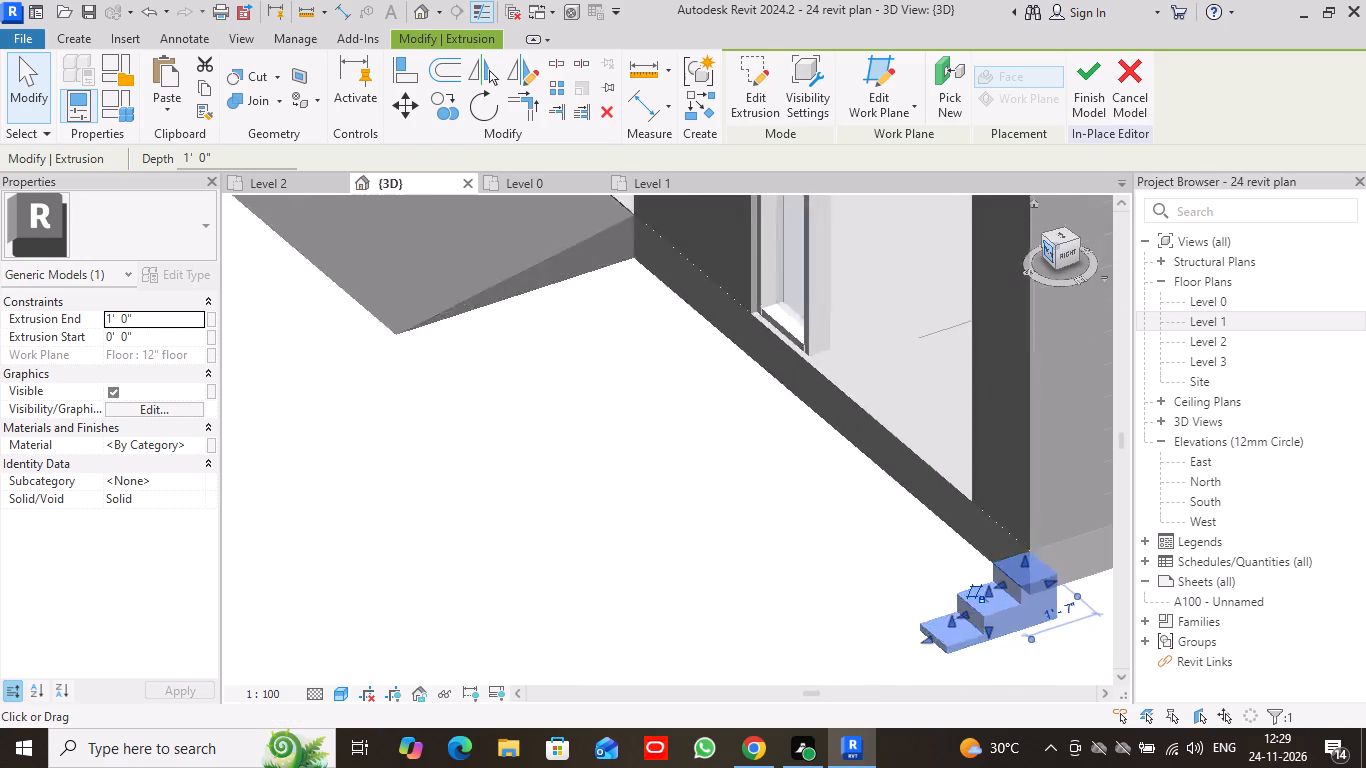
scroll(592, 572, "down", 1)
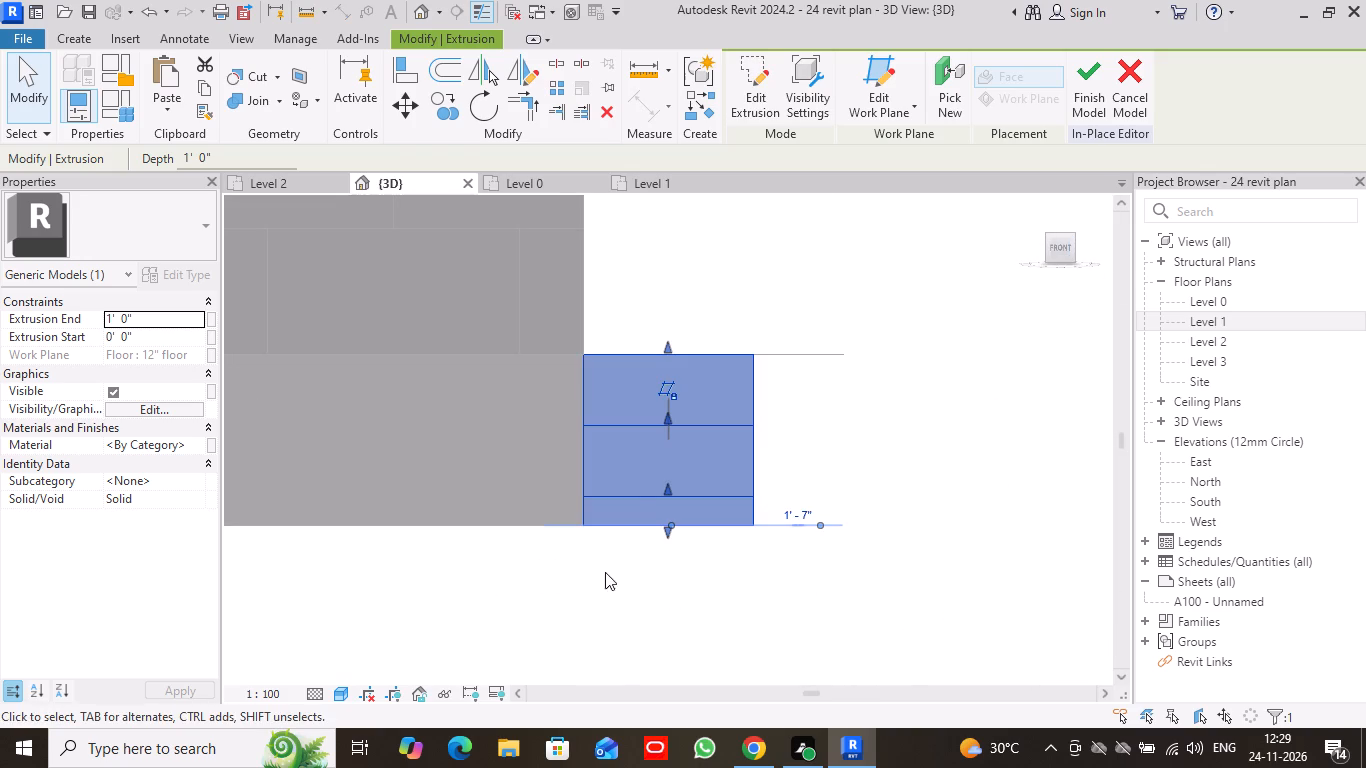
scroll(605, 572, "down", 2)
middle_click_drag(484, 554, 879, 570)
scroll(879, 570, "down", 7)
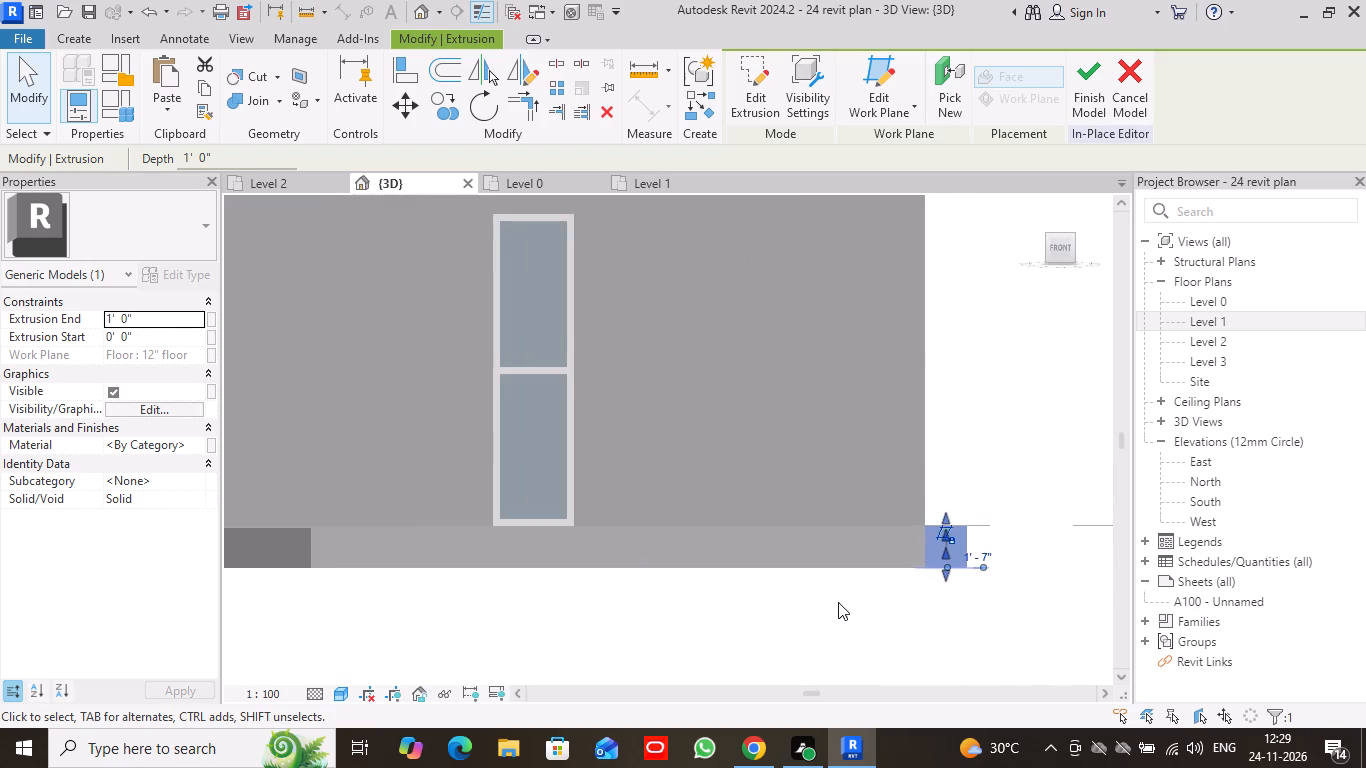
scroll(837, 595, "up", 3)
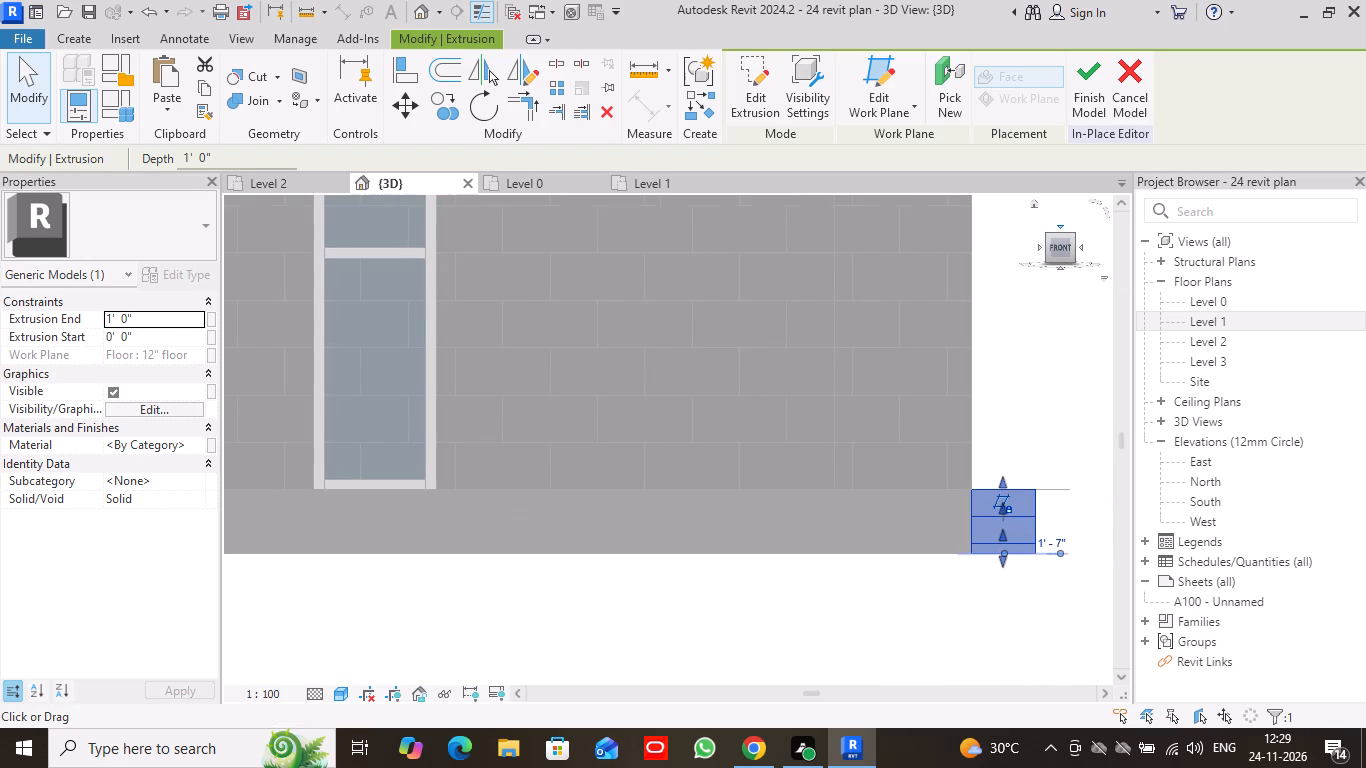
left_click_drag(1057, 236, 1065, 272)
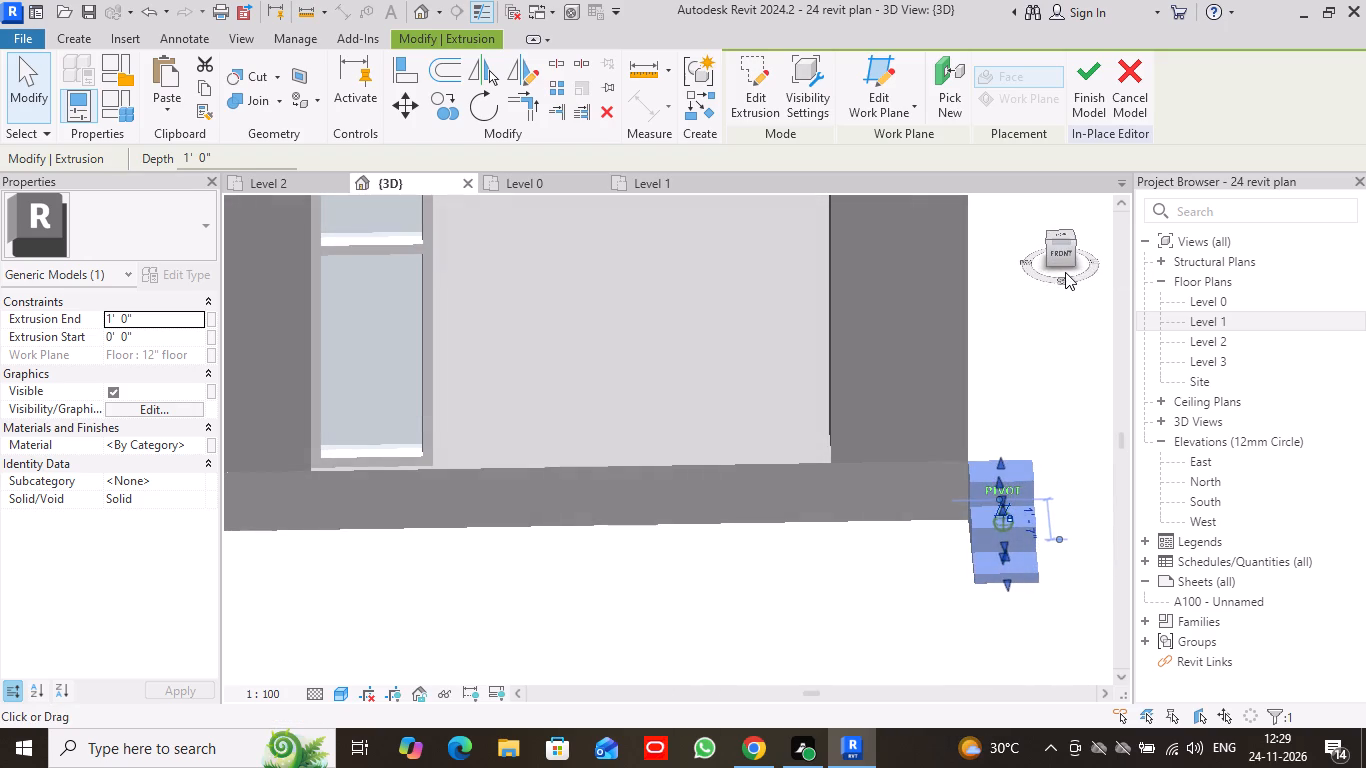
left_click_drag(1065, 272, 1065, 273)
left_click(989, 532)
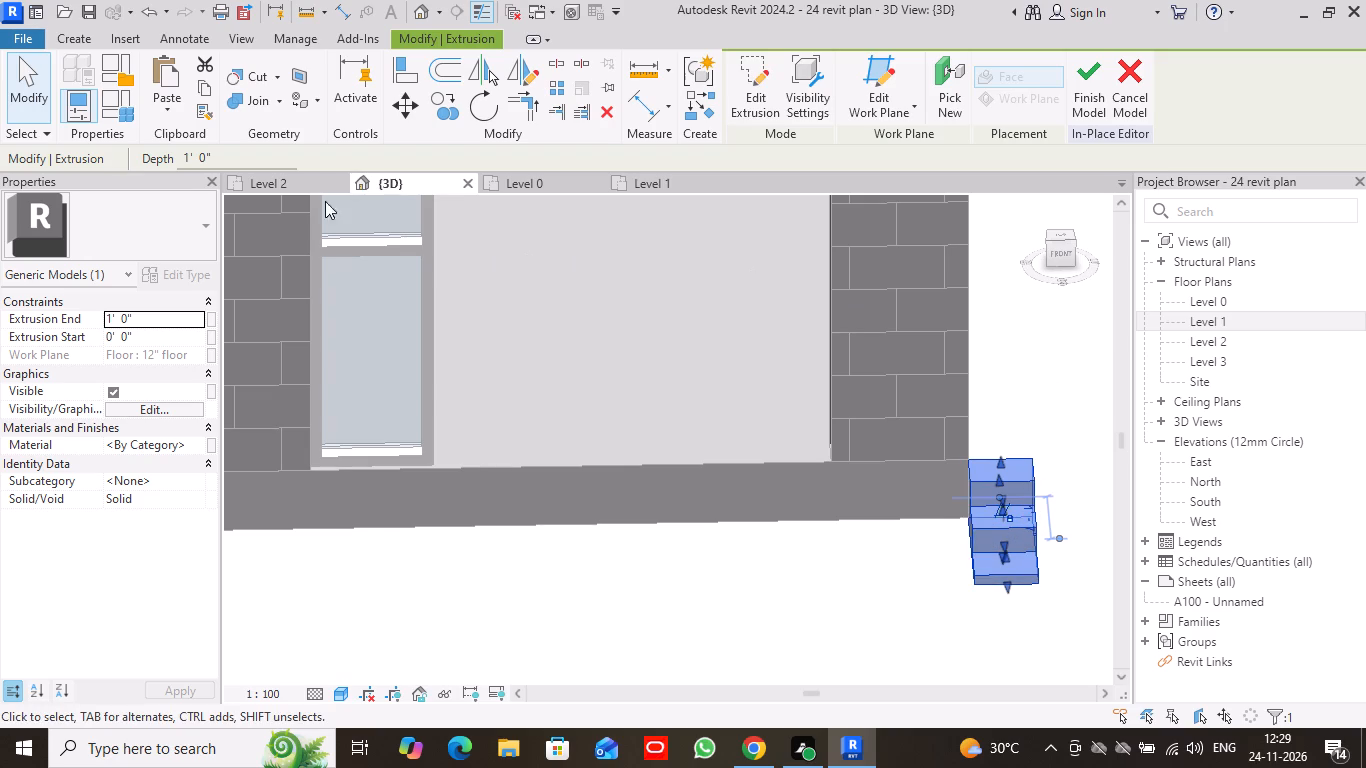
left_click(29, 84)
left_click(1022, 525)
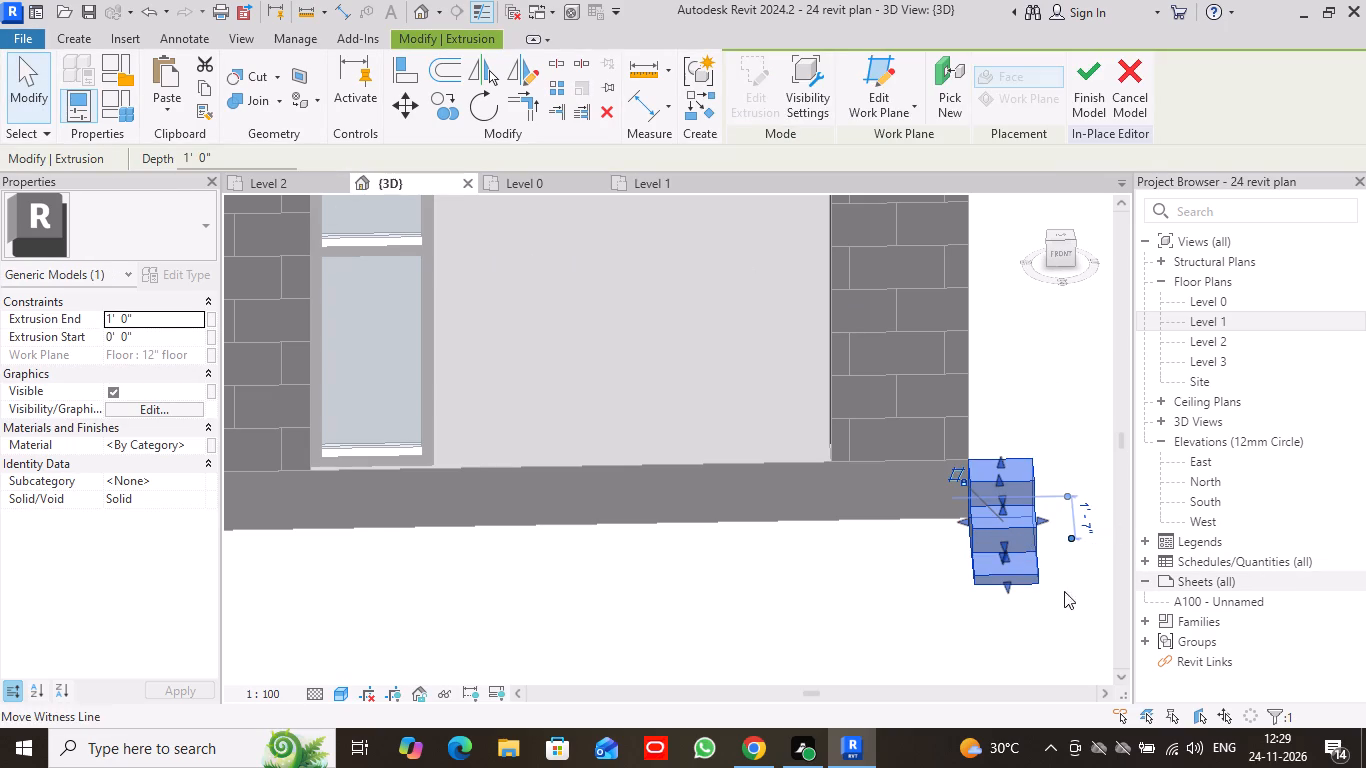
left_click_drag(963, 520, 946, 519)
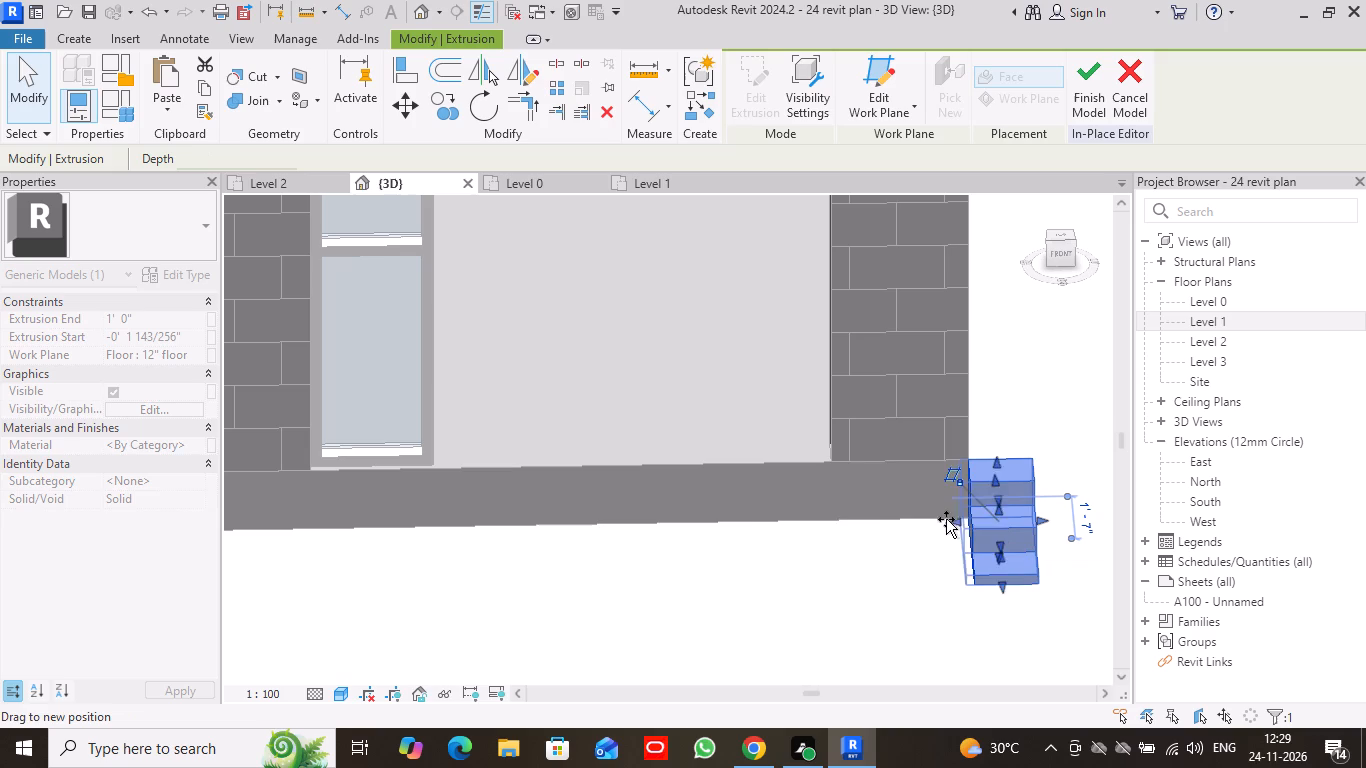
left_click_drag(946, 519, 313, 495)
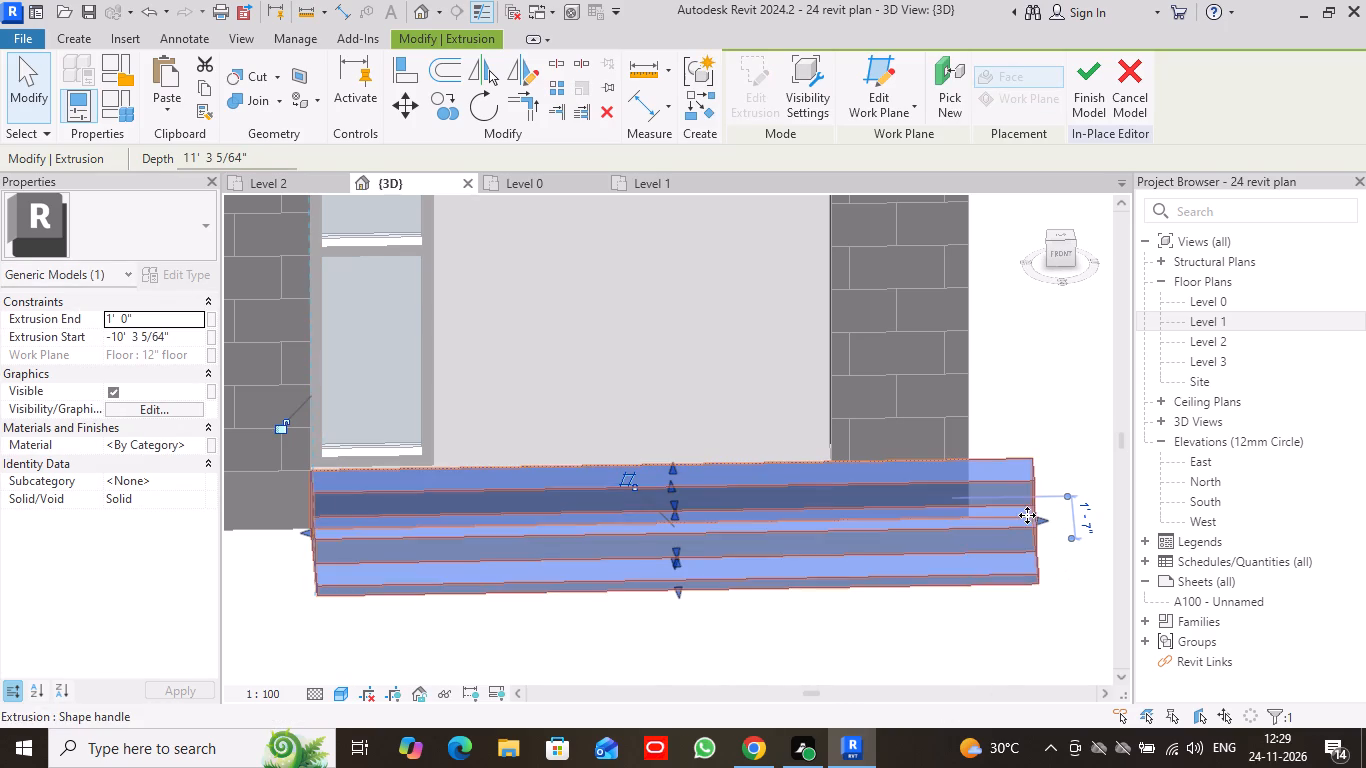
Pull the stair extrusion's overhanging end back flush with the building's front corner, at extrusion end 0' 0".
left_click_drag(1041, 519, 983, 530)
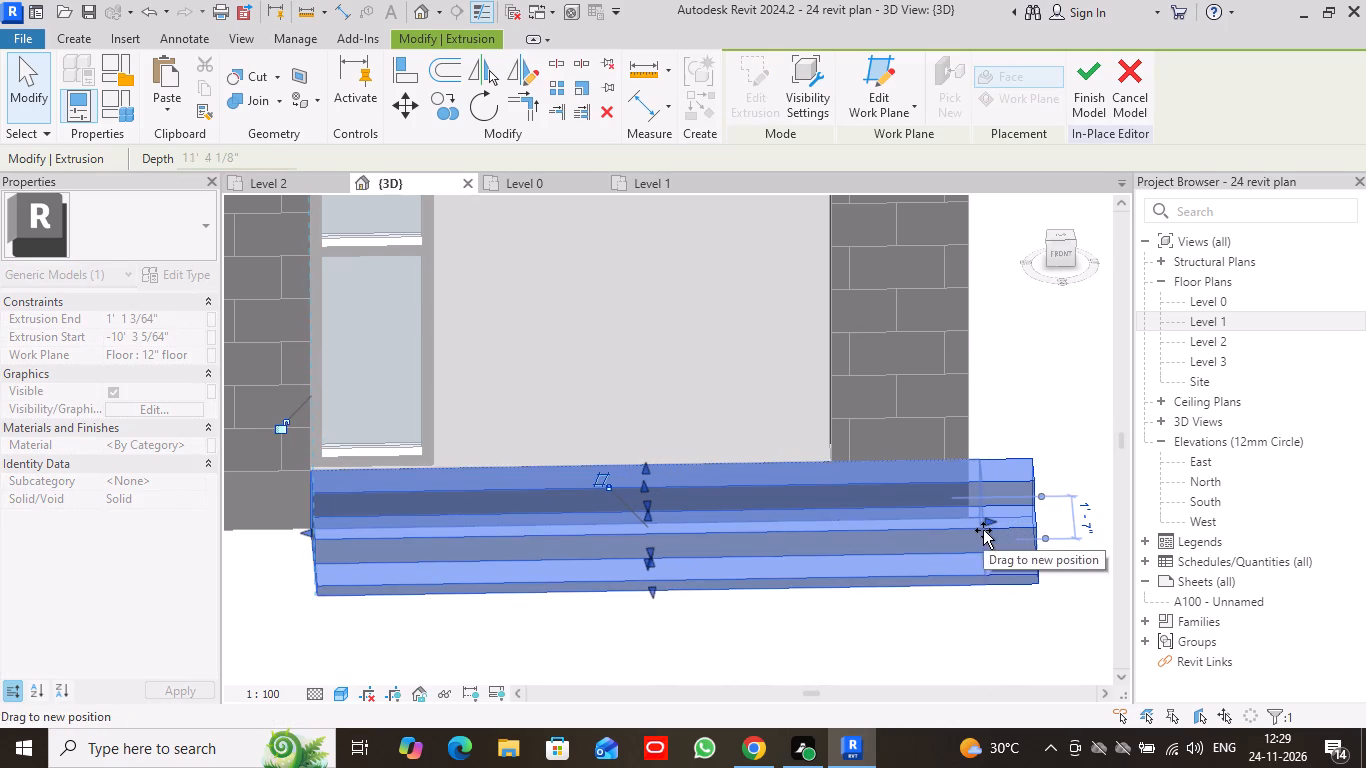
left_click_drag(983, 530, 976, 532)
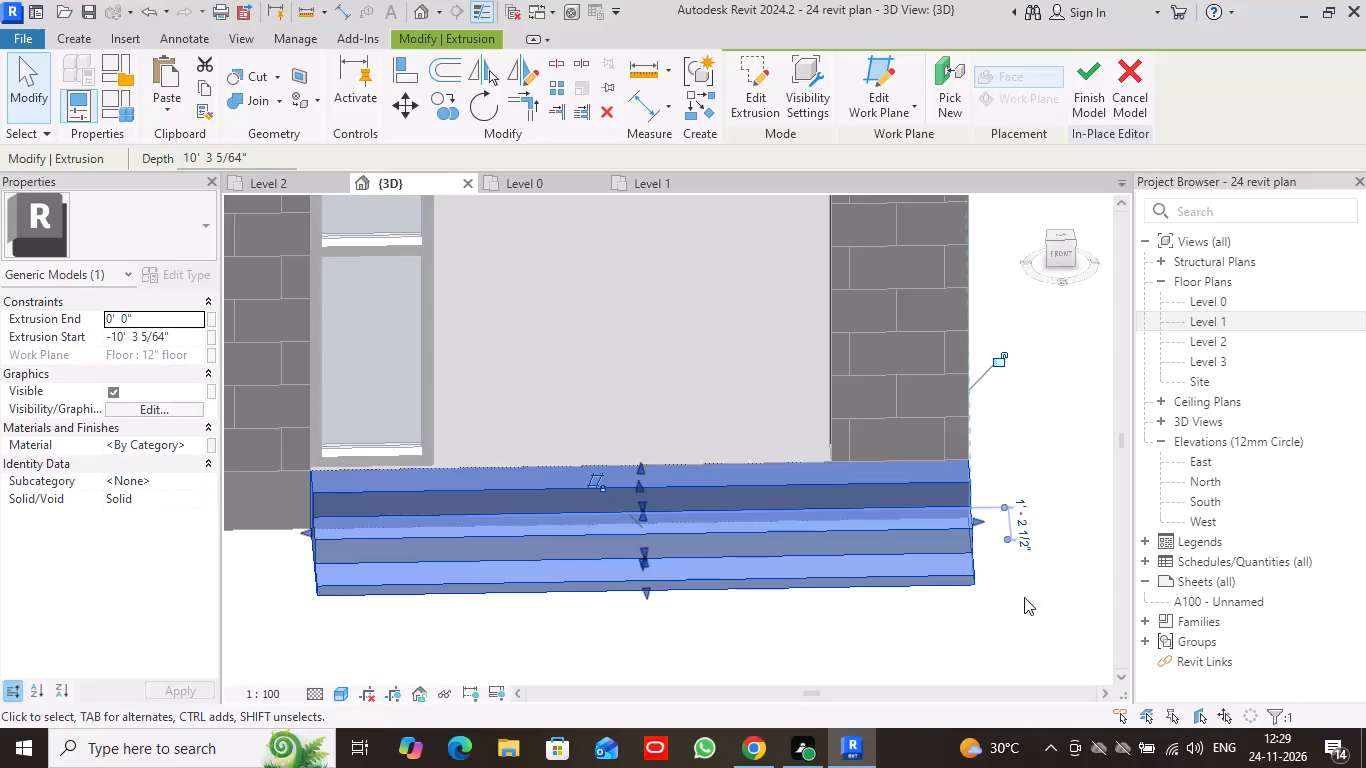
left_click(21, 91)
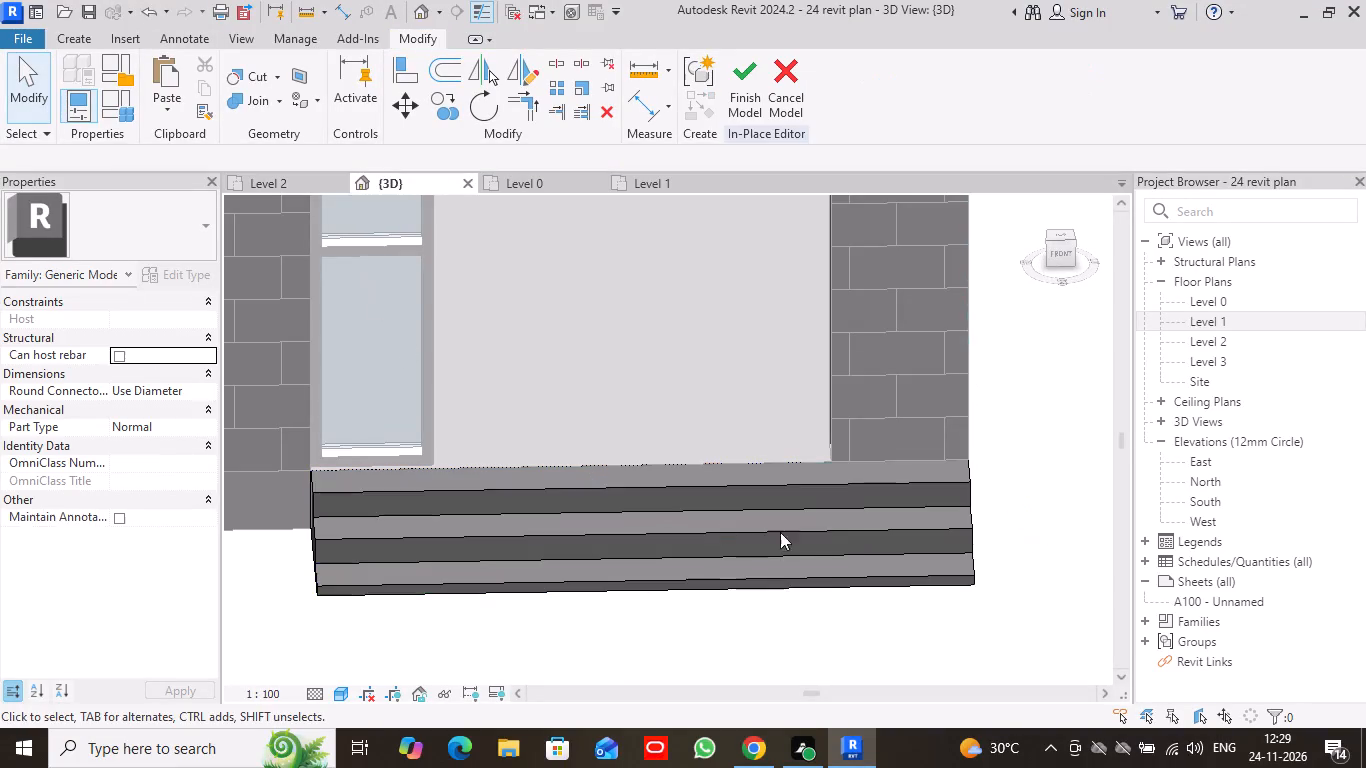
Examine the widened stair's fit against the slab, front opening and neighbouring ramp from the front and the corner.
scroll(956, 504, "down", 5)
scroll(766, 618, "down", 1)
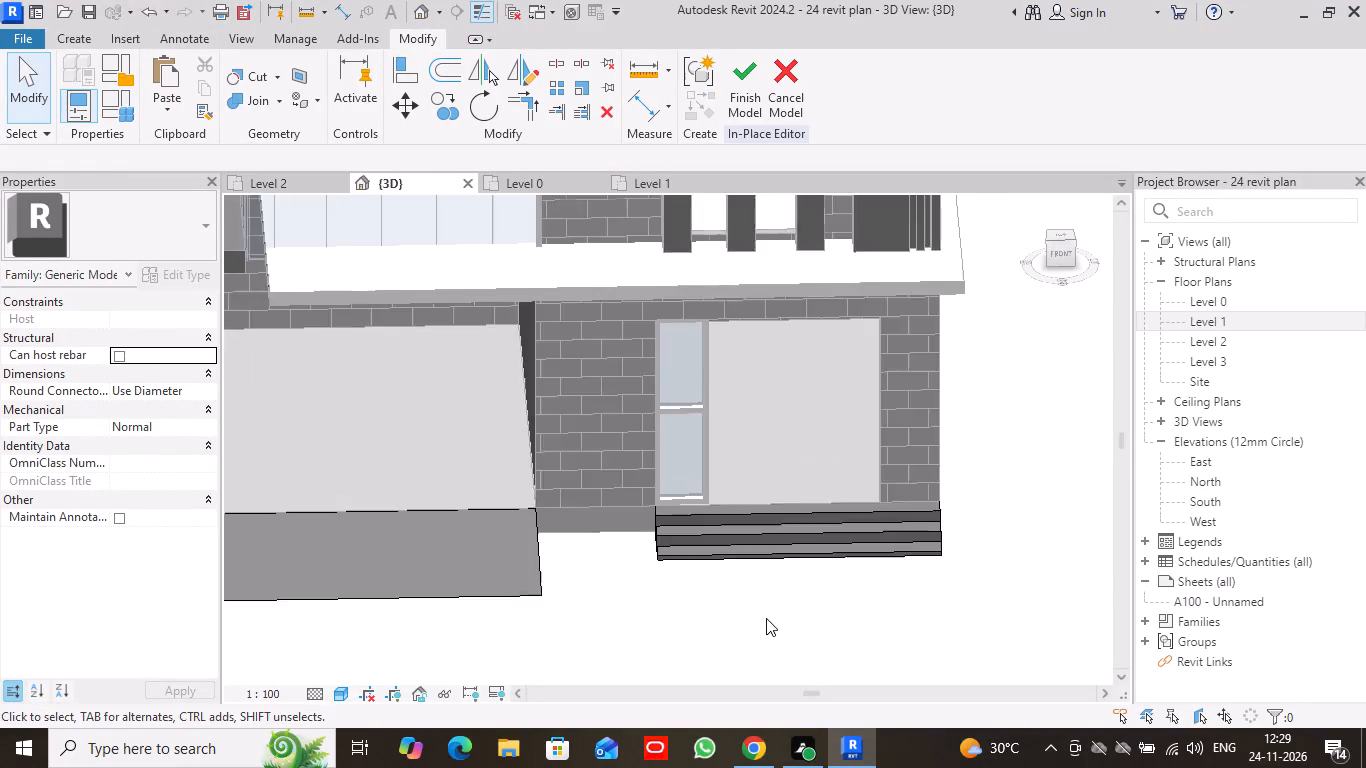
middle_click_drag(766, 618, 867, 476)
scroll(844, 483, "down", 2)
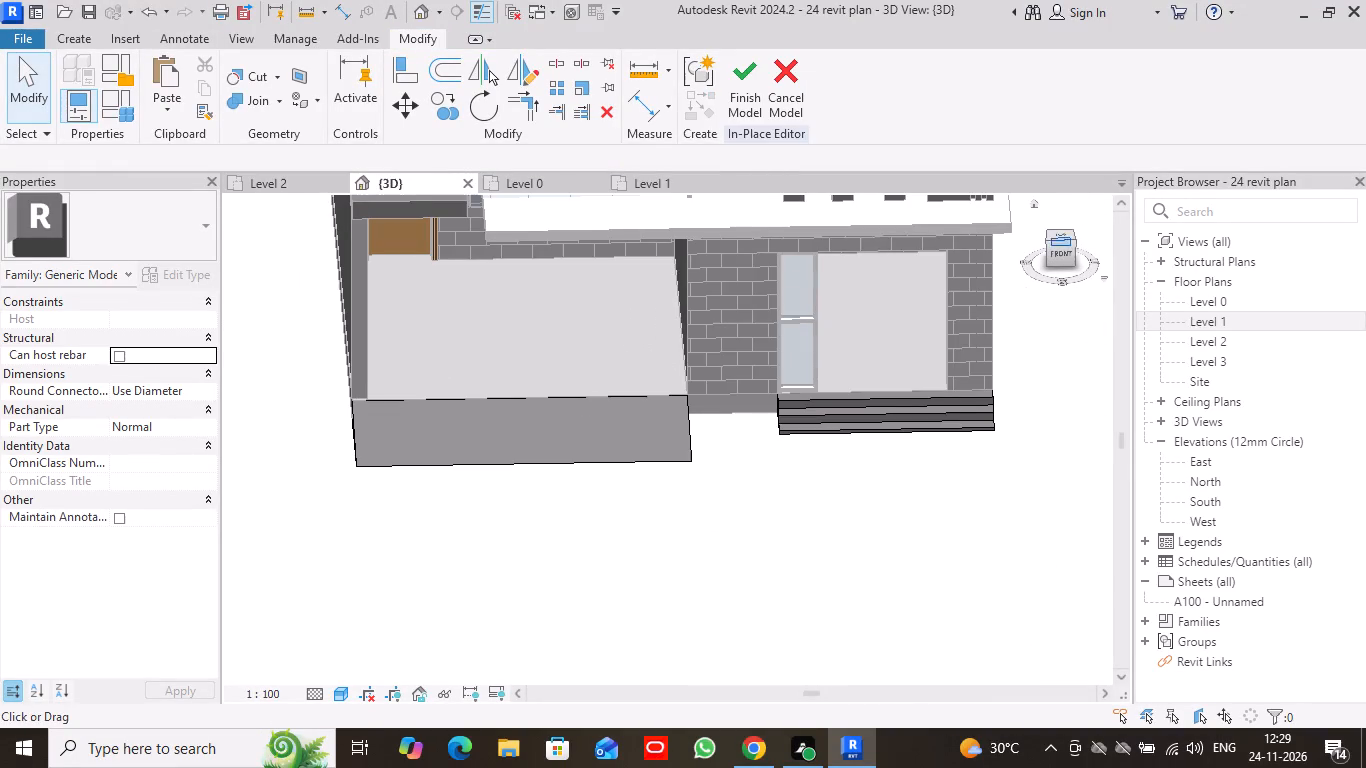
left_click_drag(1073, 239, 1014, 251)
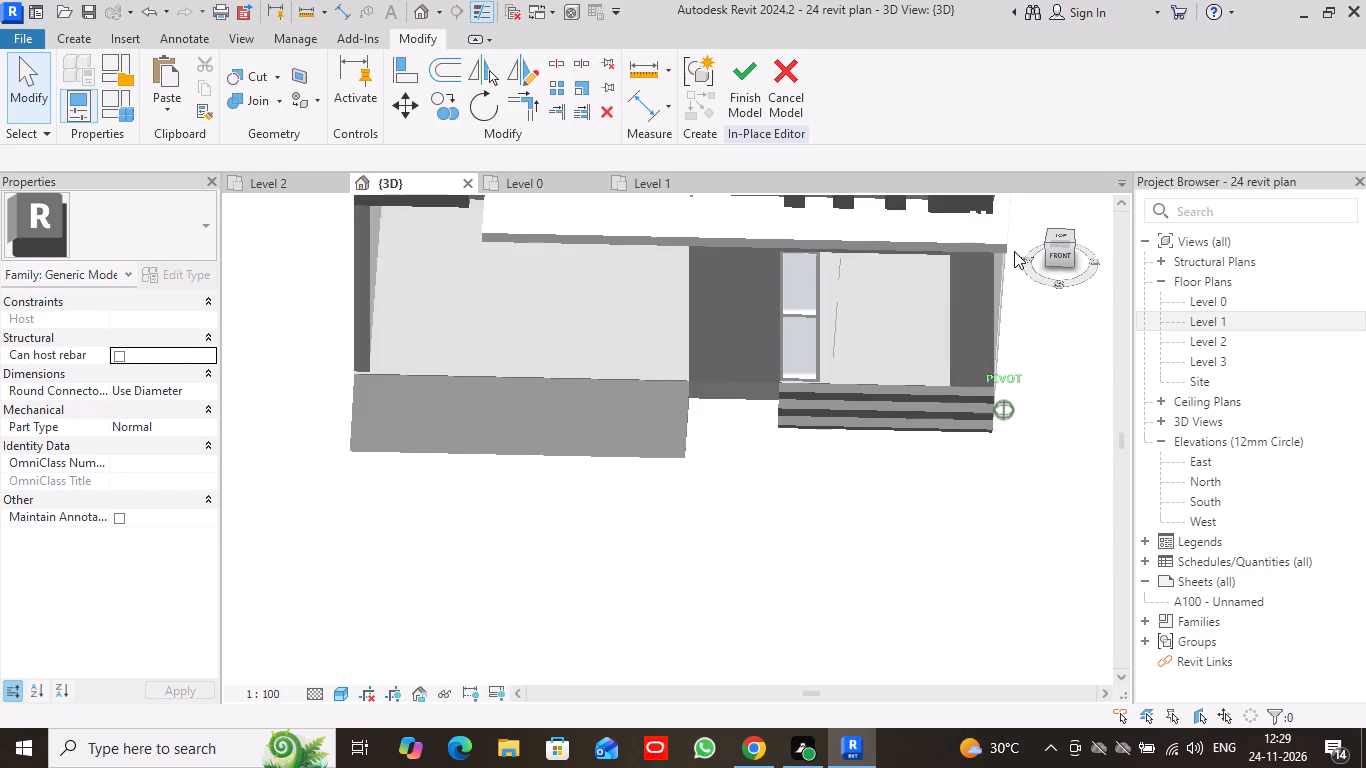
left_click_drag(1014, 251, 913, 242)
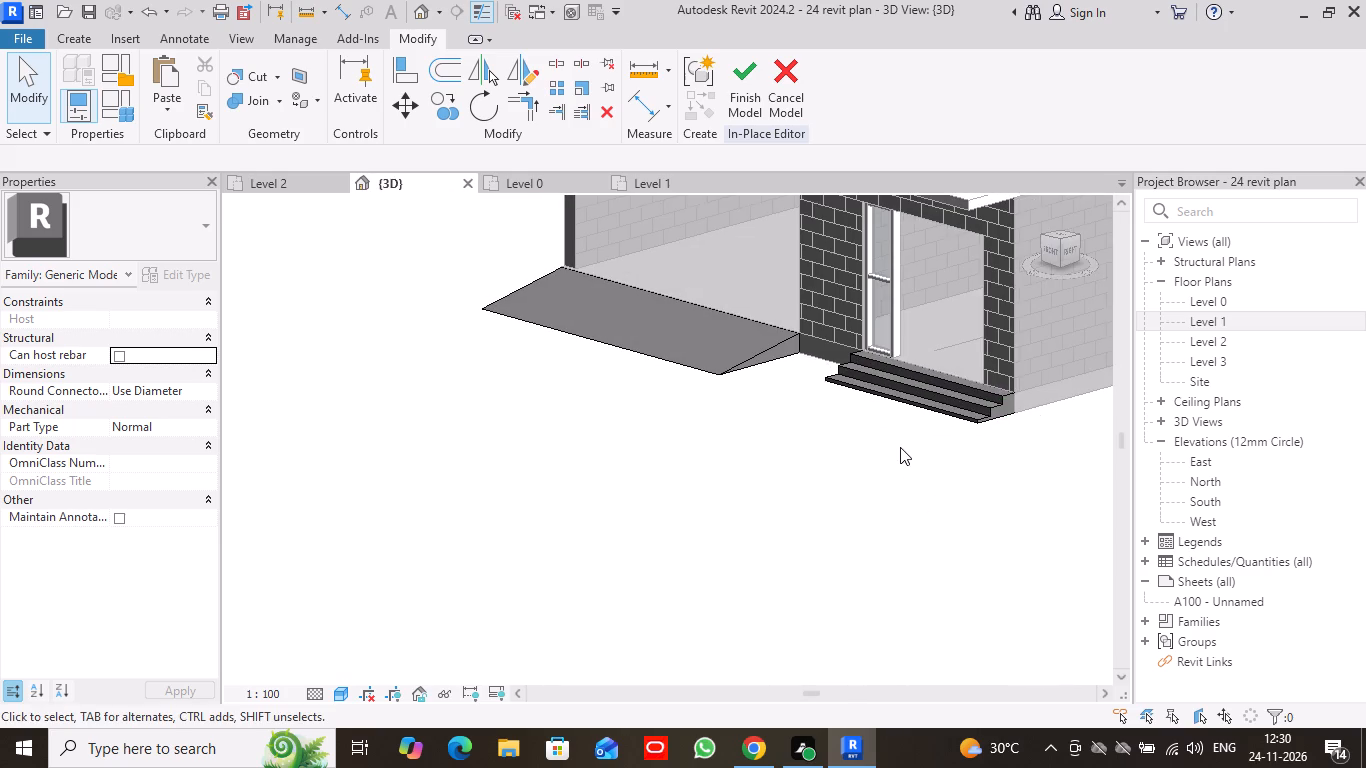
scroll(900, 446, "up", 2)
middle_click_drag(893, 437, 812, 492)
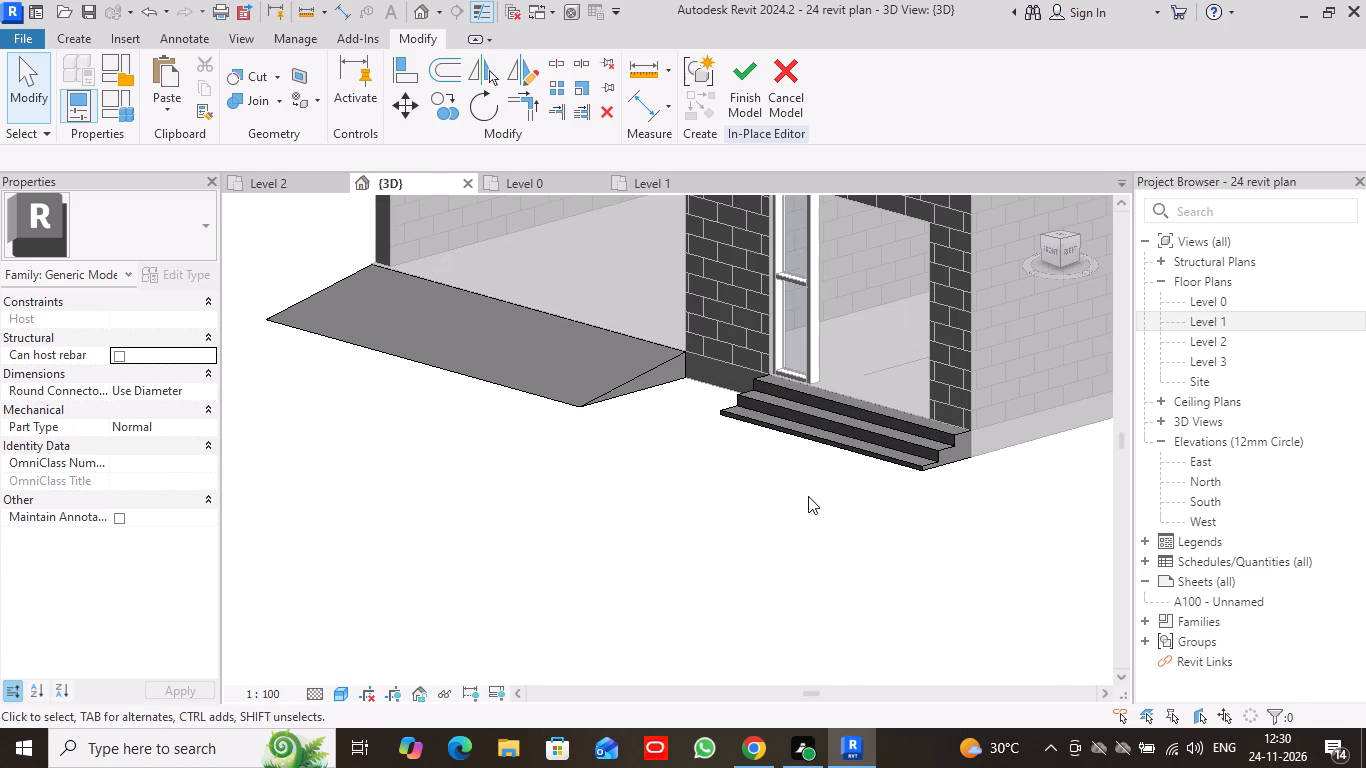
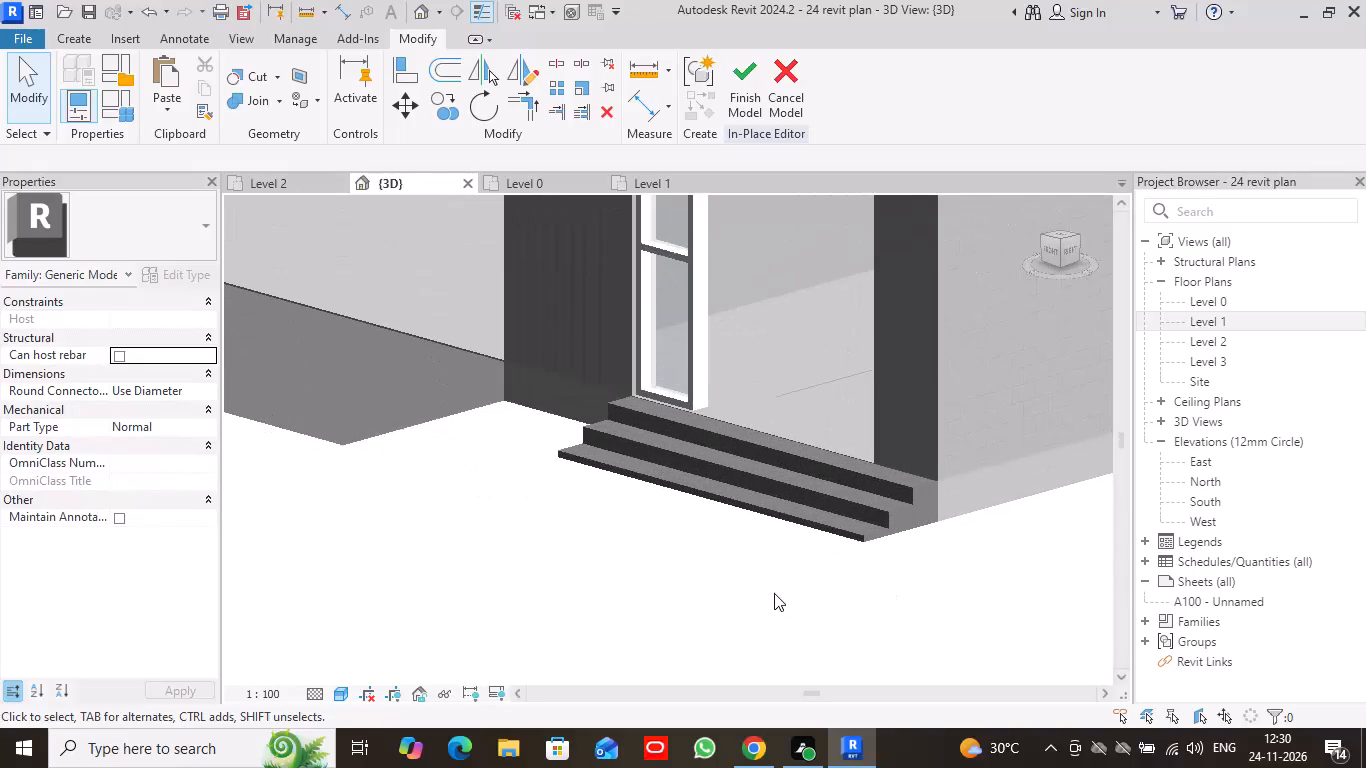
Pull the stair extrusion's end in from the building's front corner to the opening's near edge, at extrusion end about -2' 1 5/8".
middle_click_drag(745, 594, 756, 635)
scroll(756, 635, "down", 1)
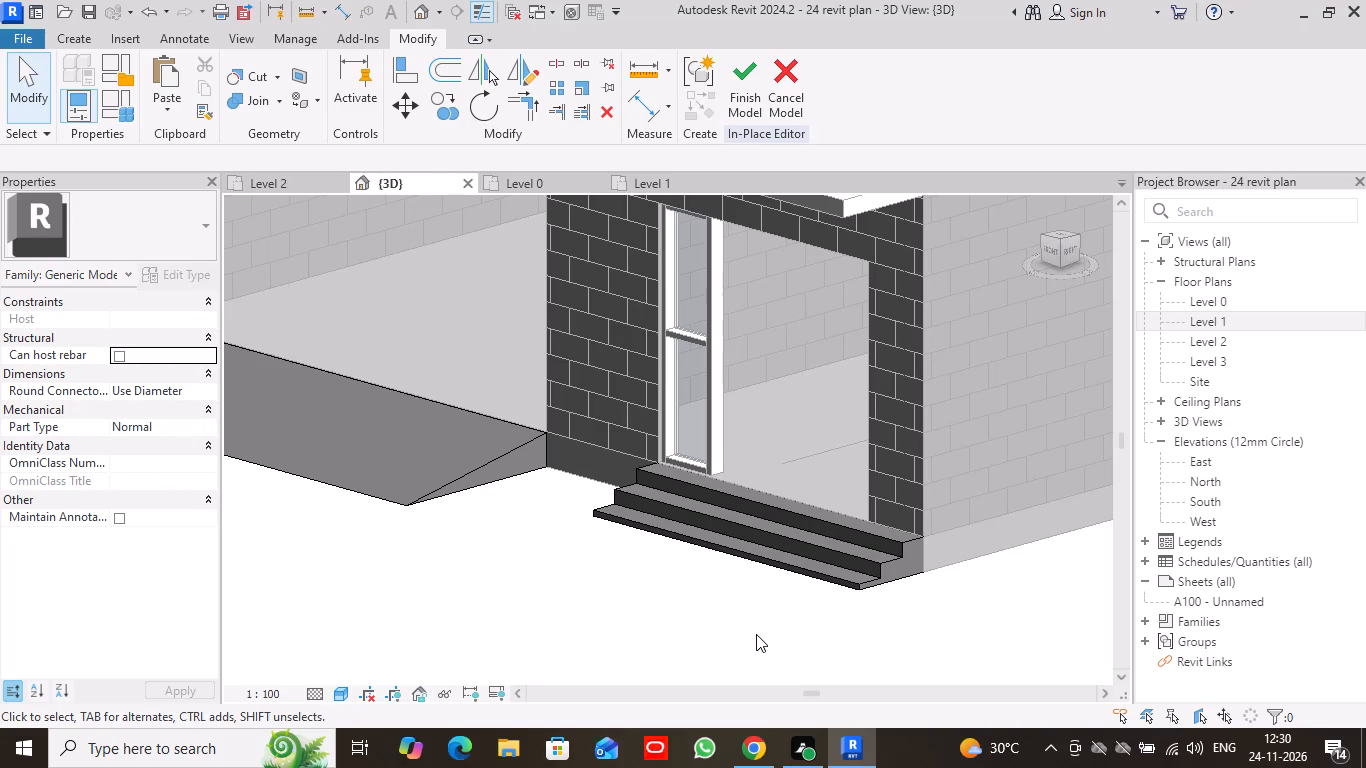
scroll(784, 616, "down", 1)
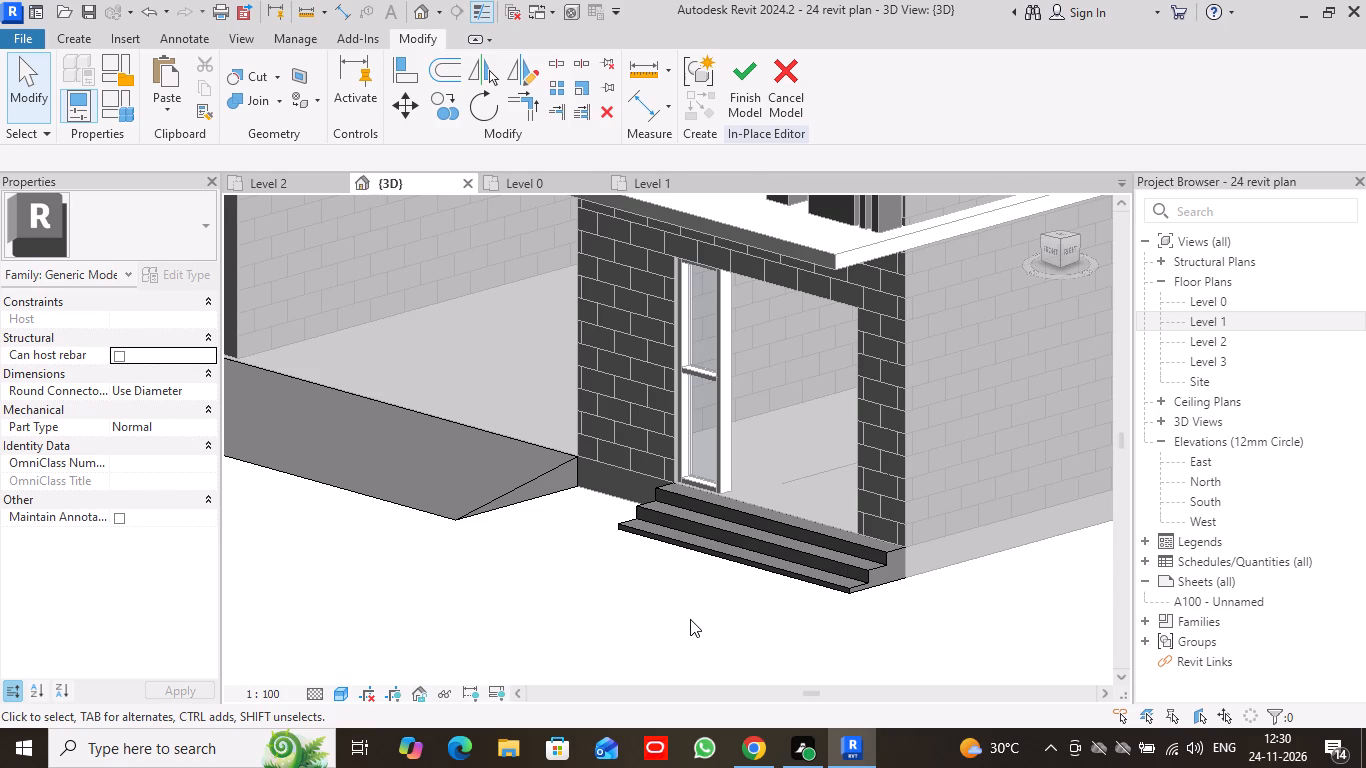
left_click(879, 557)
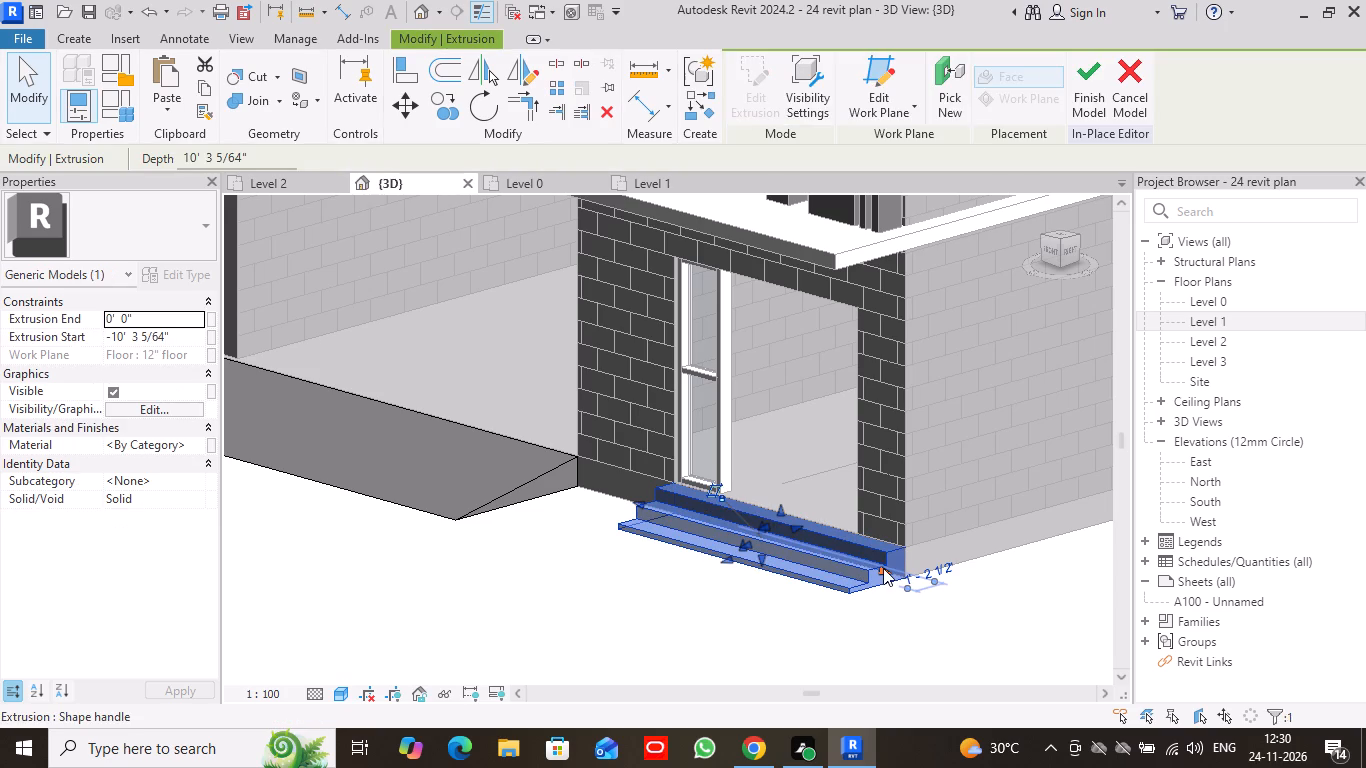
left_click_drag(883, 568, 841, 557)
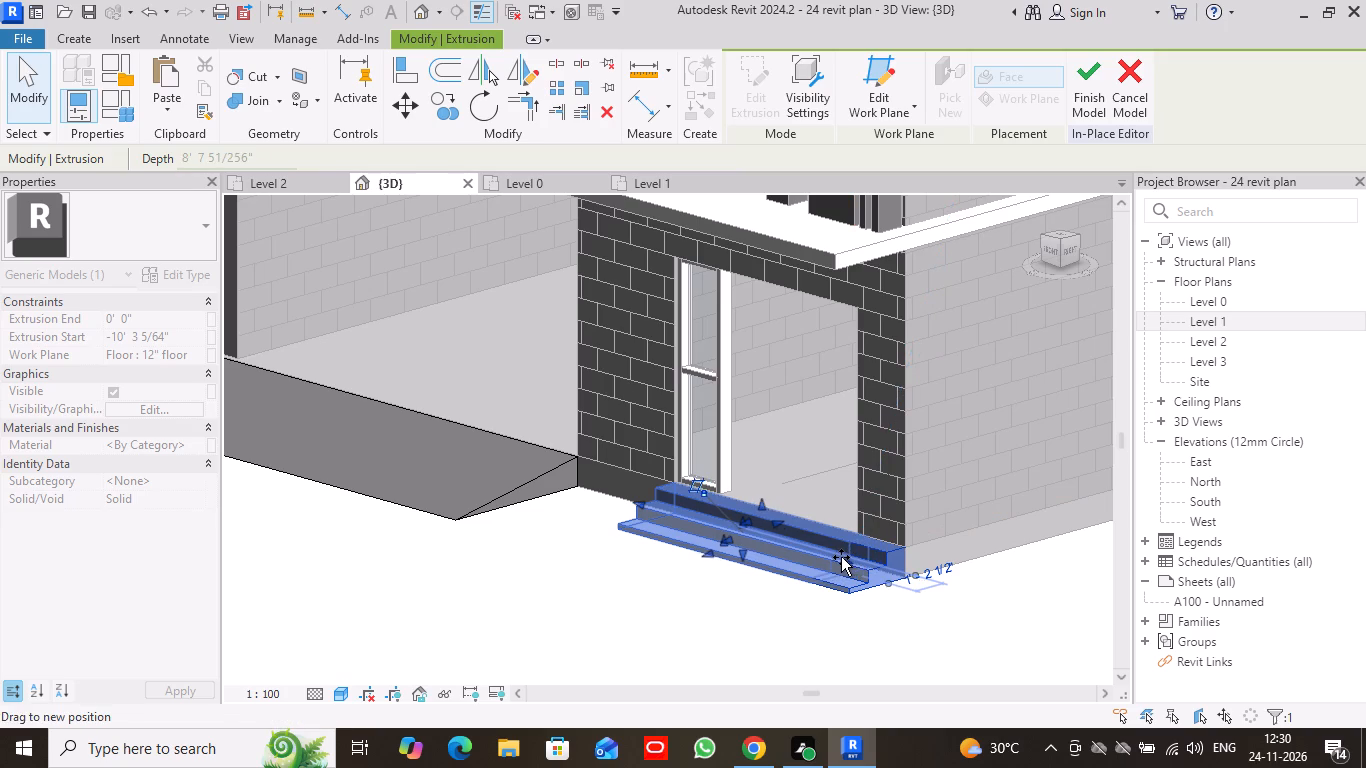
left_click_drag(841, 557, 830, 554)
scroll(824, 632, "down", 2)
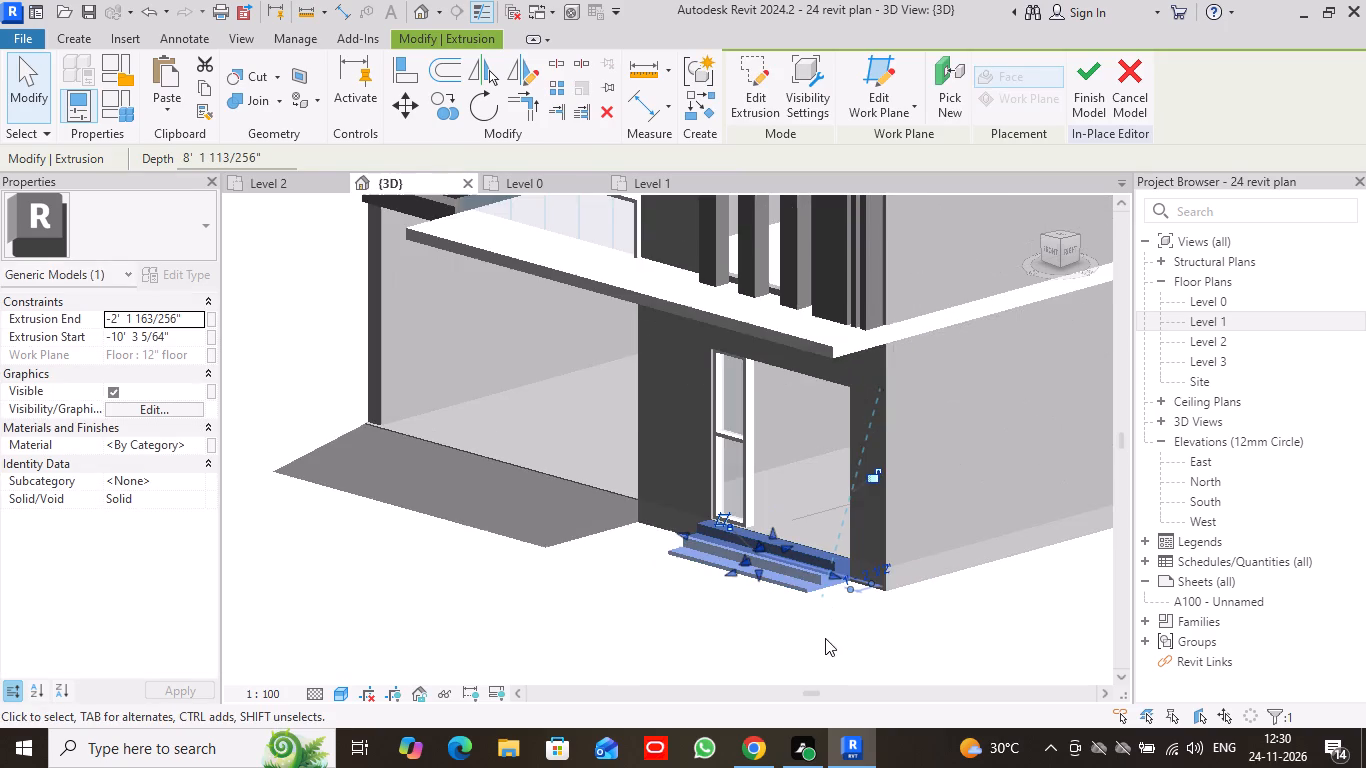
left_click(17, 79)
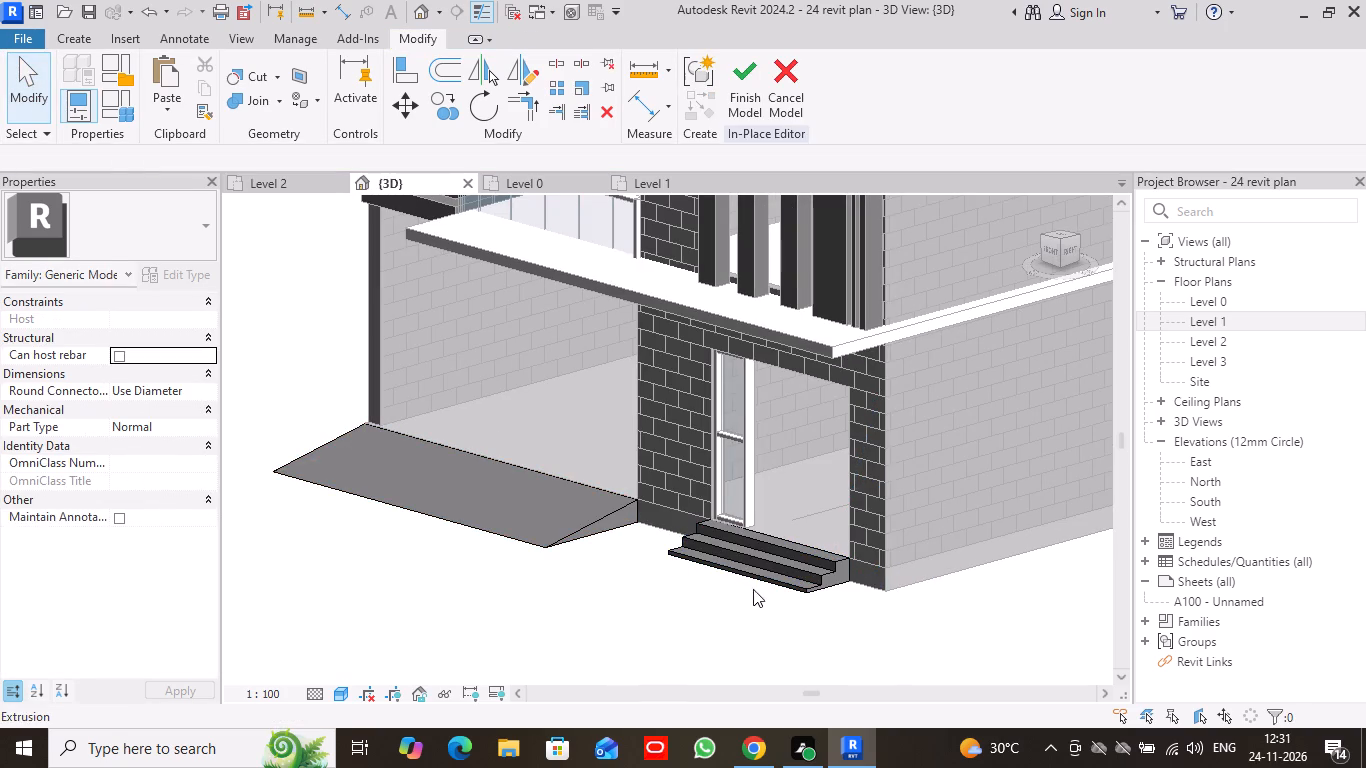
Finish the in-place model containing the ramp and three-step stair, and dismiss the save reminder.
scroll(753, 579, "up", 4)
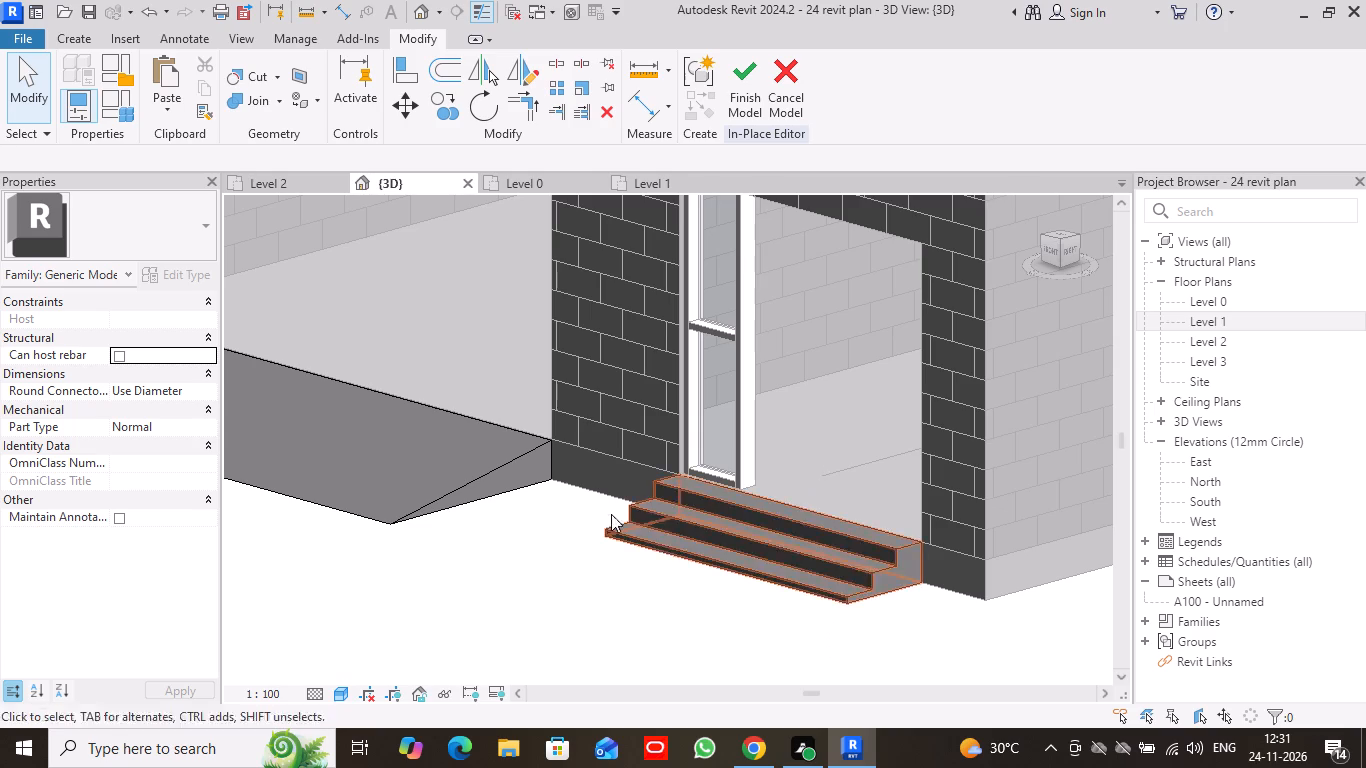
scroll(493, 545, "down", 6)
middle_click_drag(514, 570, 629, 555)
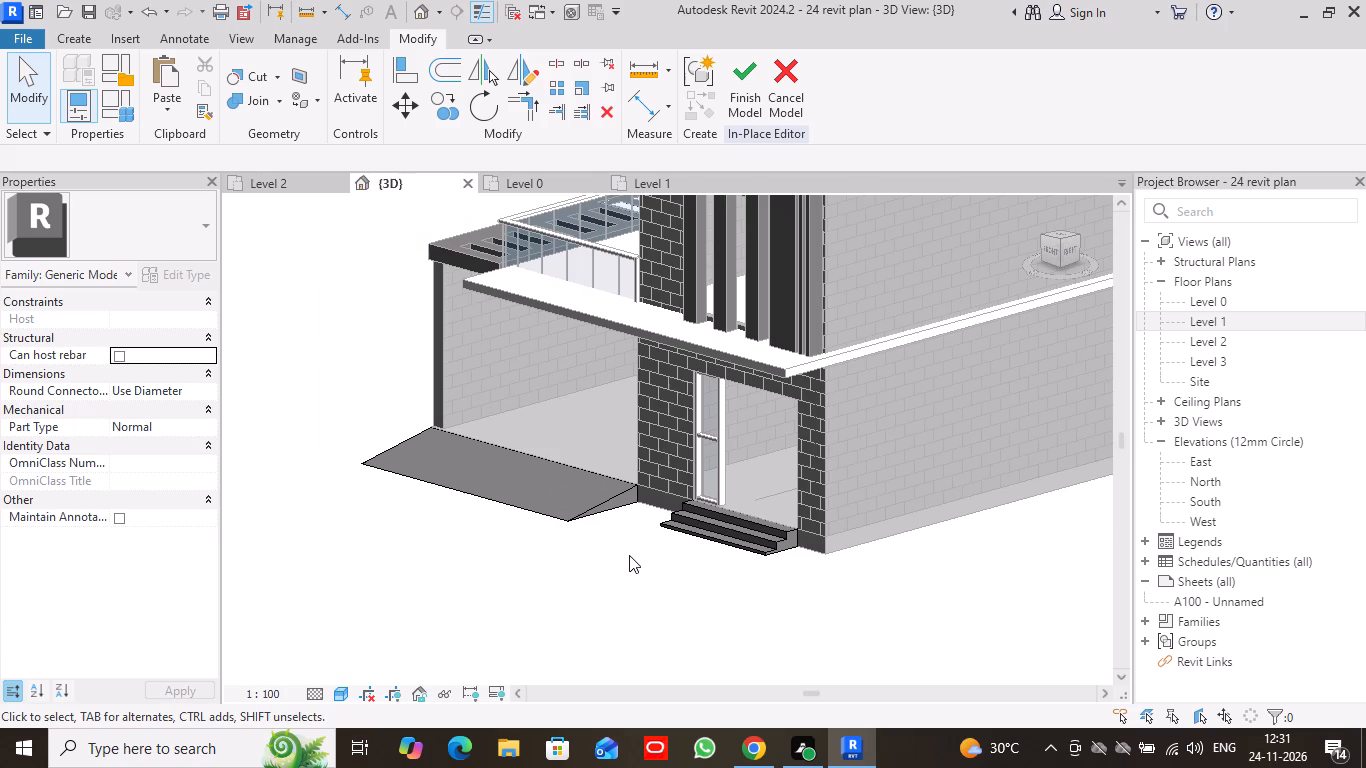
left_click(740, 81)
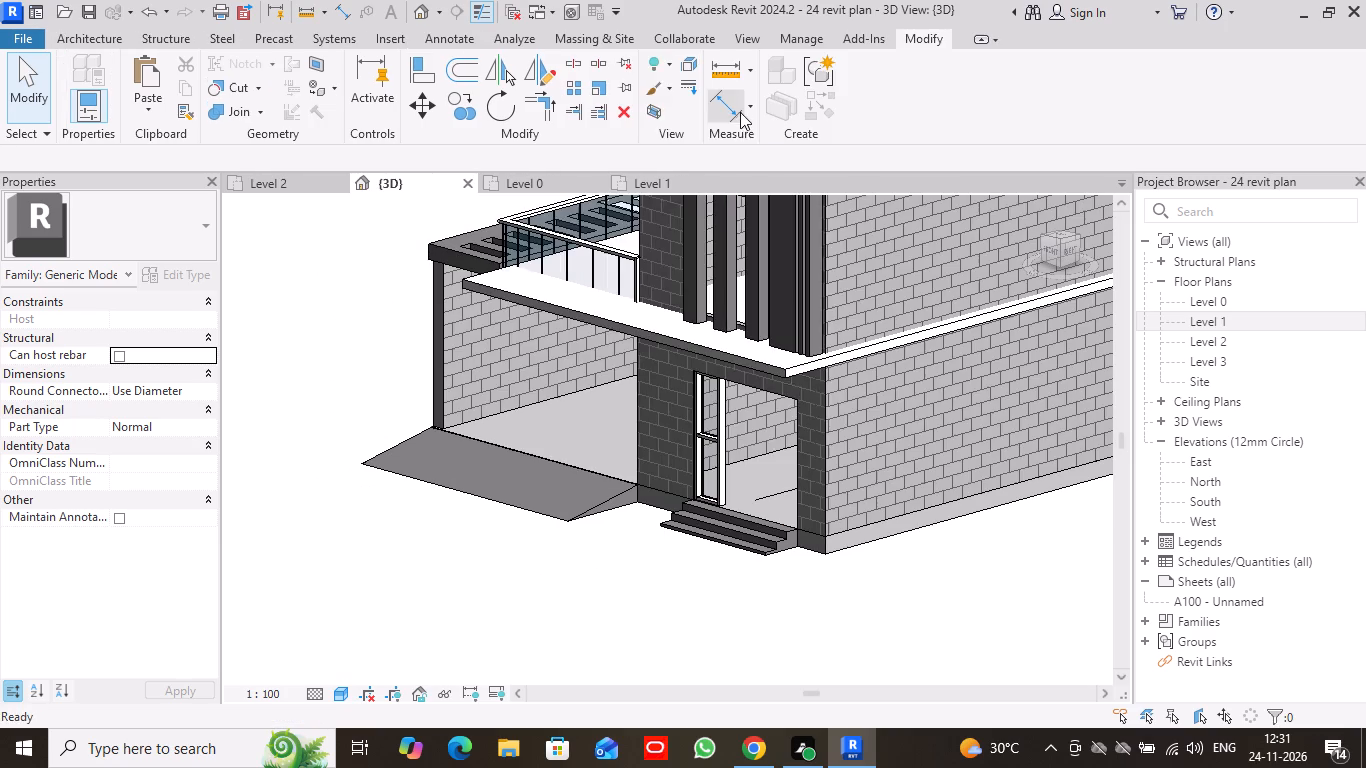
left_click(841, 193)
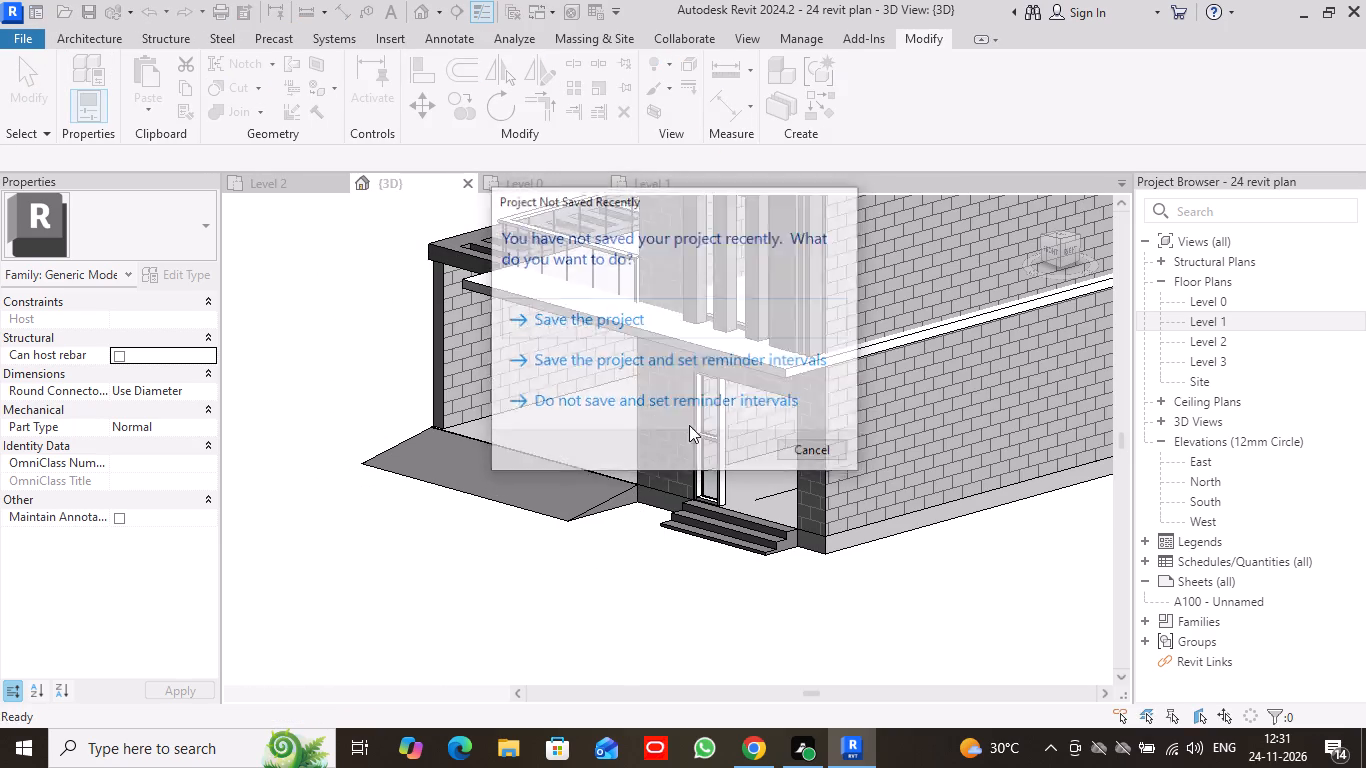
Examine the finished ramp and entrance stair against the whole building in 3D.
scroll(655, 521, "down", 5)
middle_click_drag(868, 551, 933, 531)
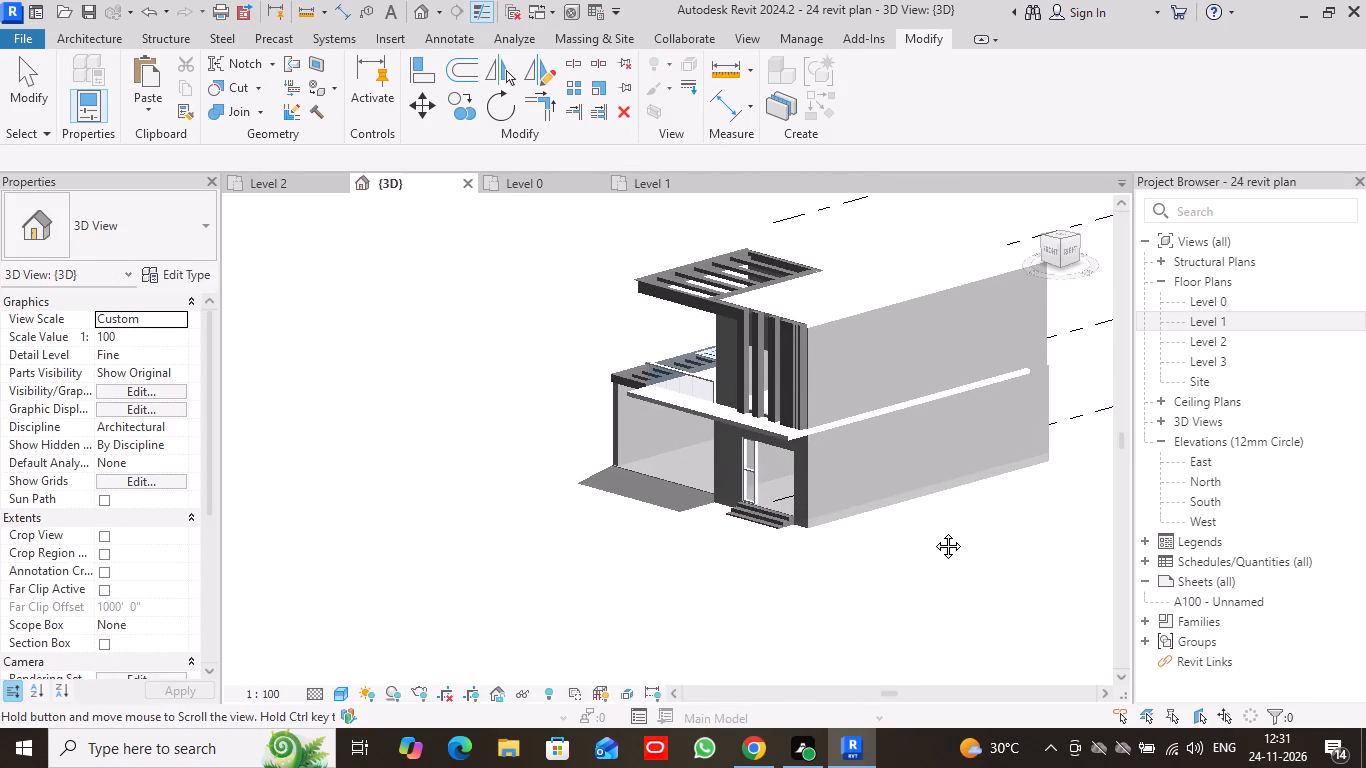
middle_click_drag(933, 531, 906, 545)
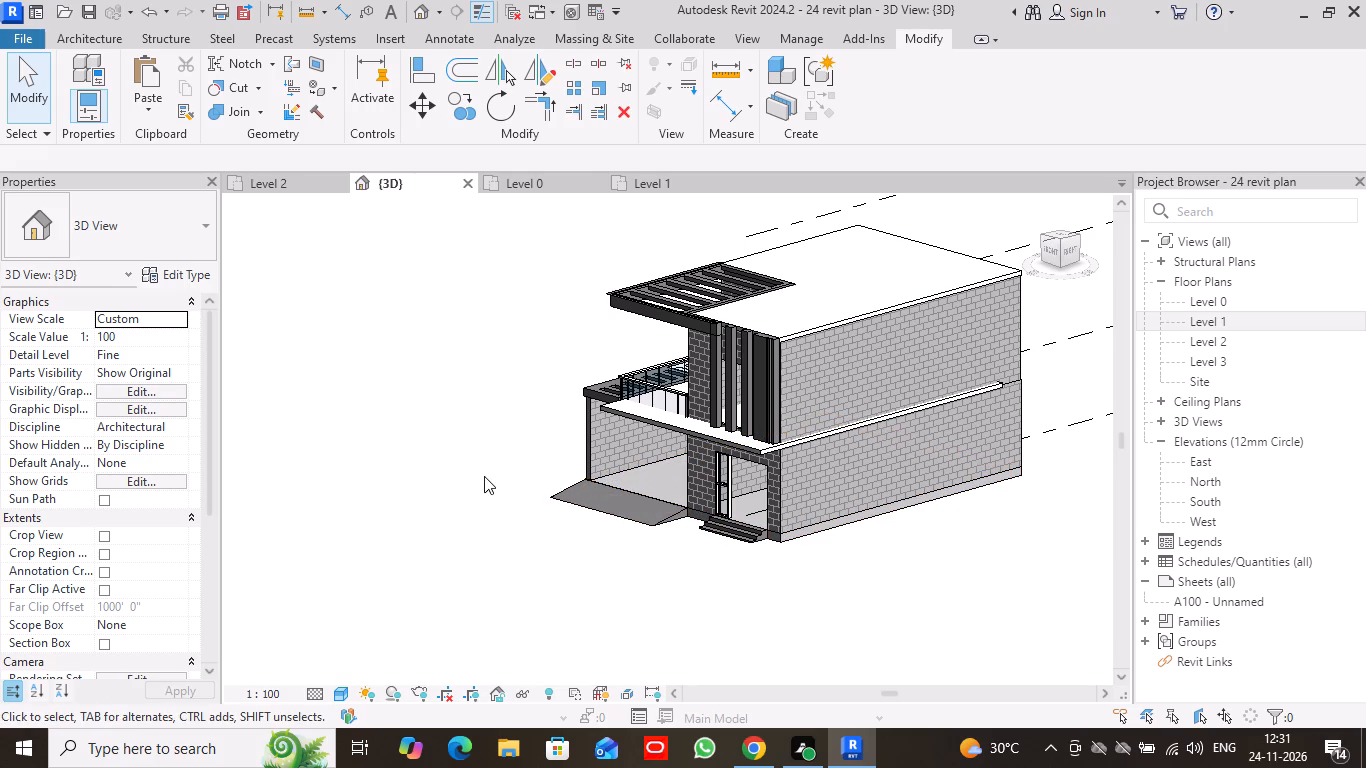
scroll(497, 447, "up", 5)
middle_click_drag(524, 406, 399, 350)
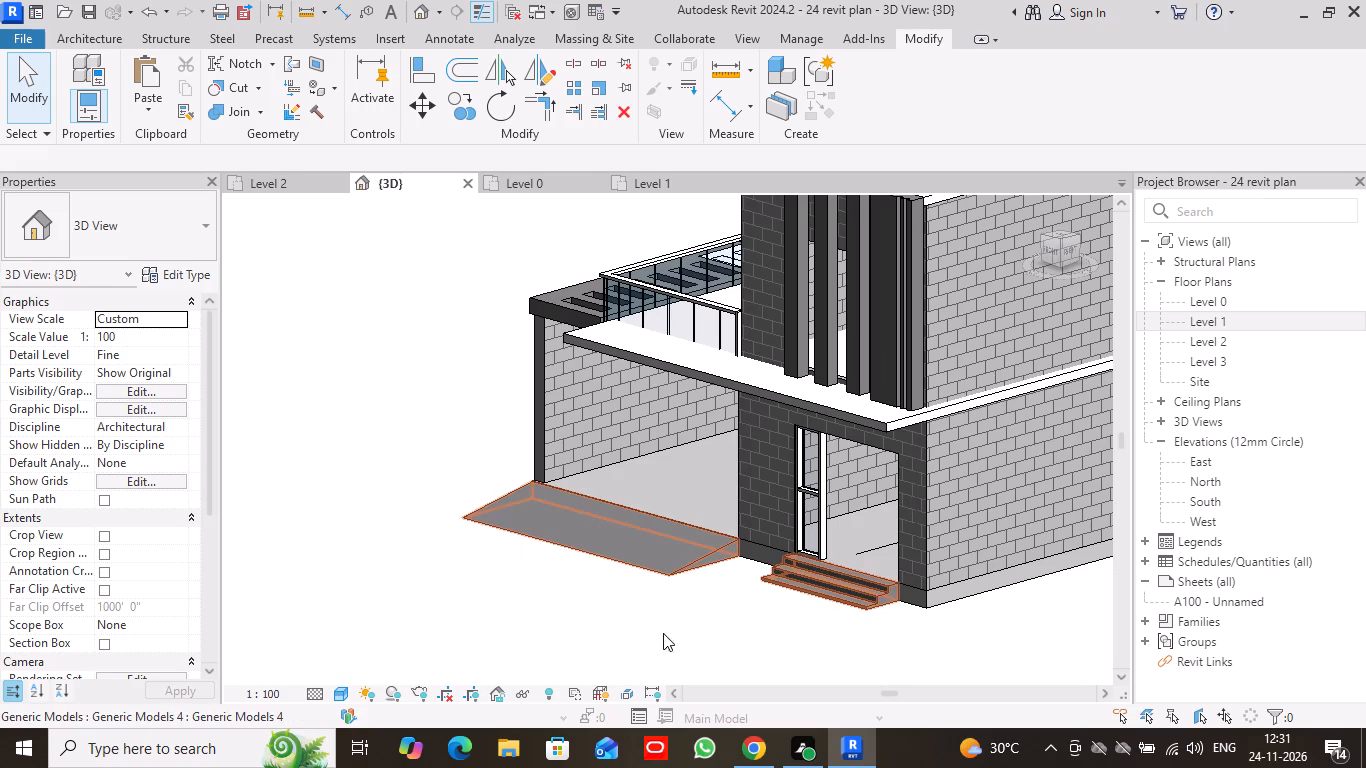
scroll(706, 645, "down", 1)
middle_click_drag(712, 646, 737, 592)
scroll(740, 579, "down", 1)
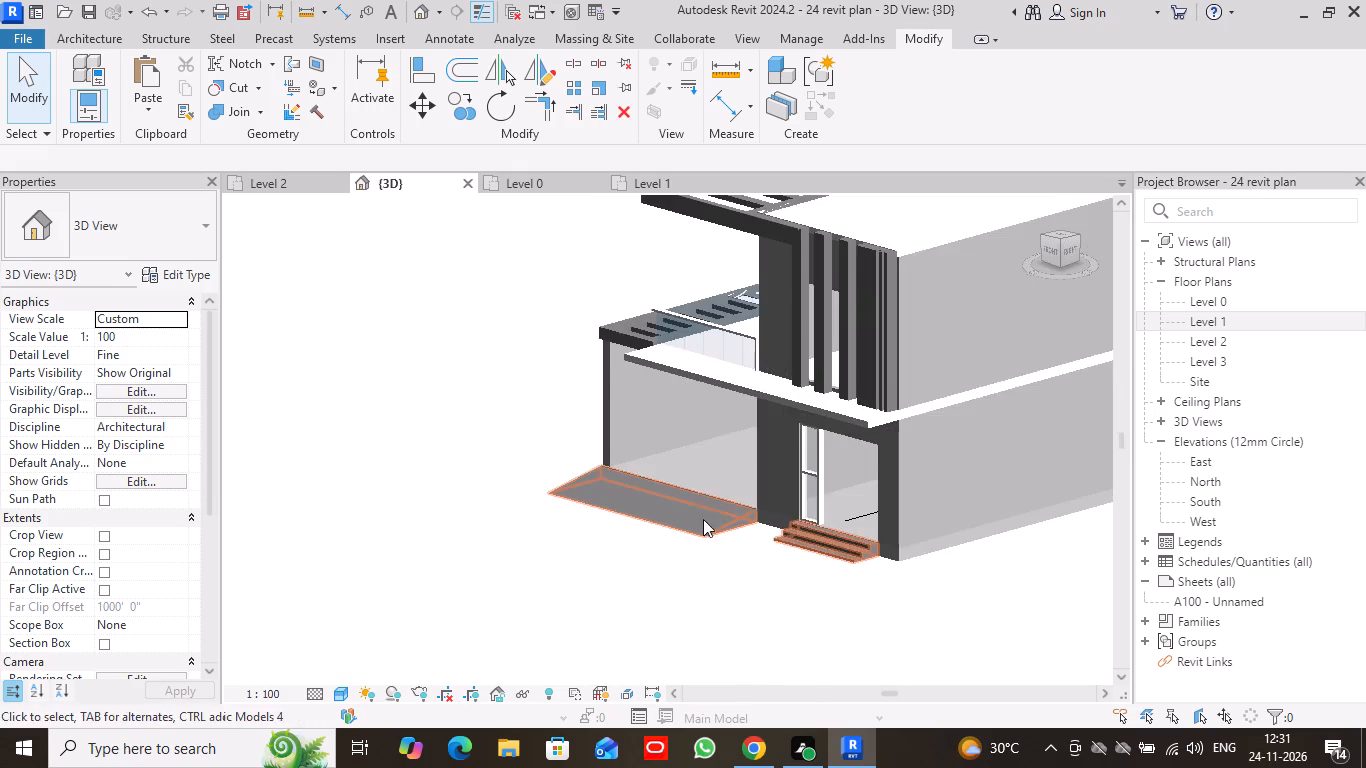
scroll(544, 388, "down", 2)
middle_click_drag(409, 438, 254, 469)
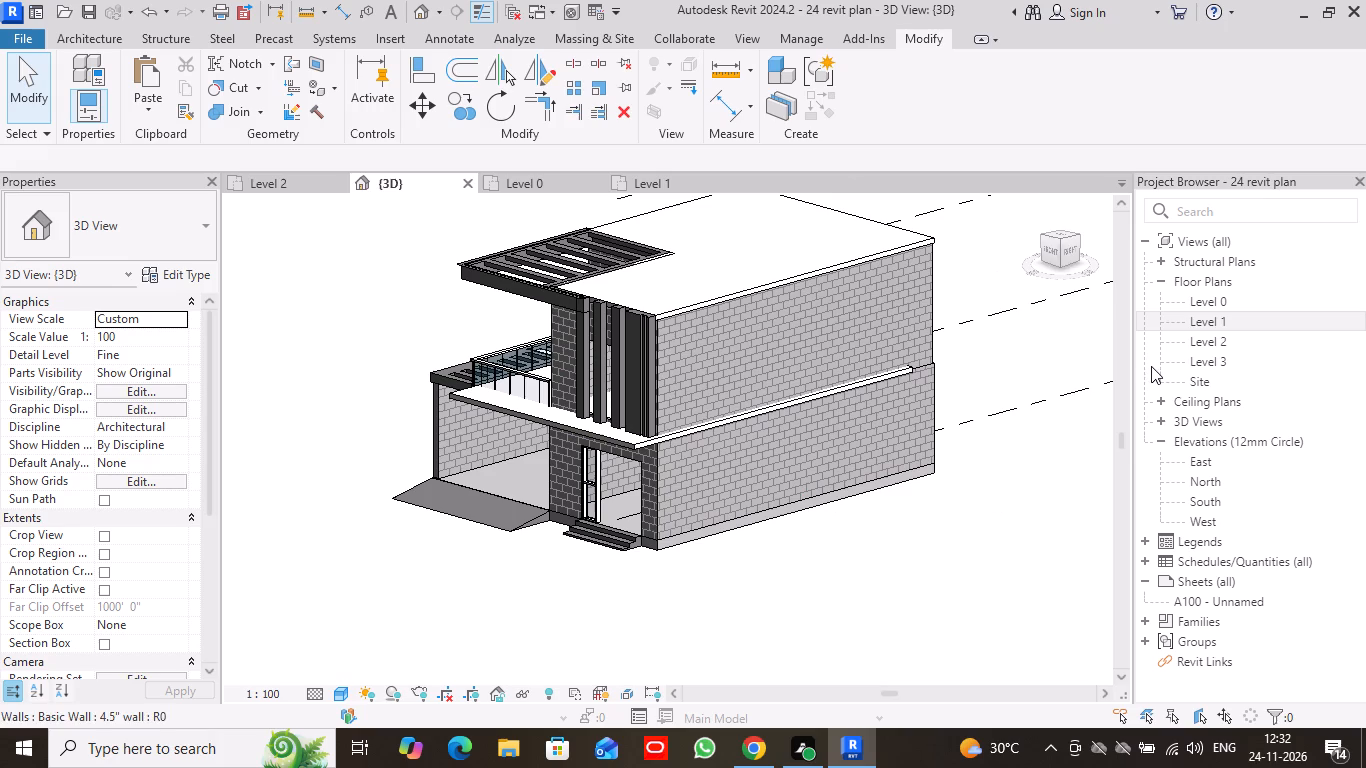
Place a matching Windows_Sgl_Plain 1810x1210mm window in the upper-storey left-side wall, about 2' 11" from the rear wall.
left_click_drag(1038, 249, 226, 251)
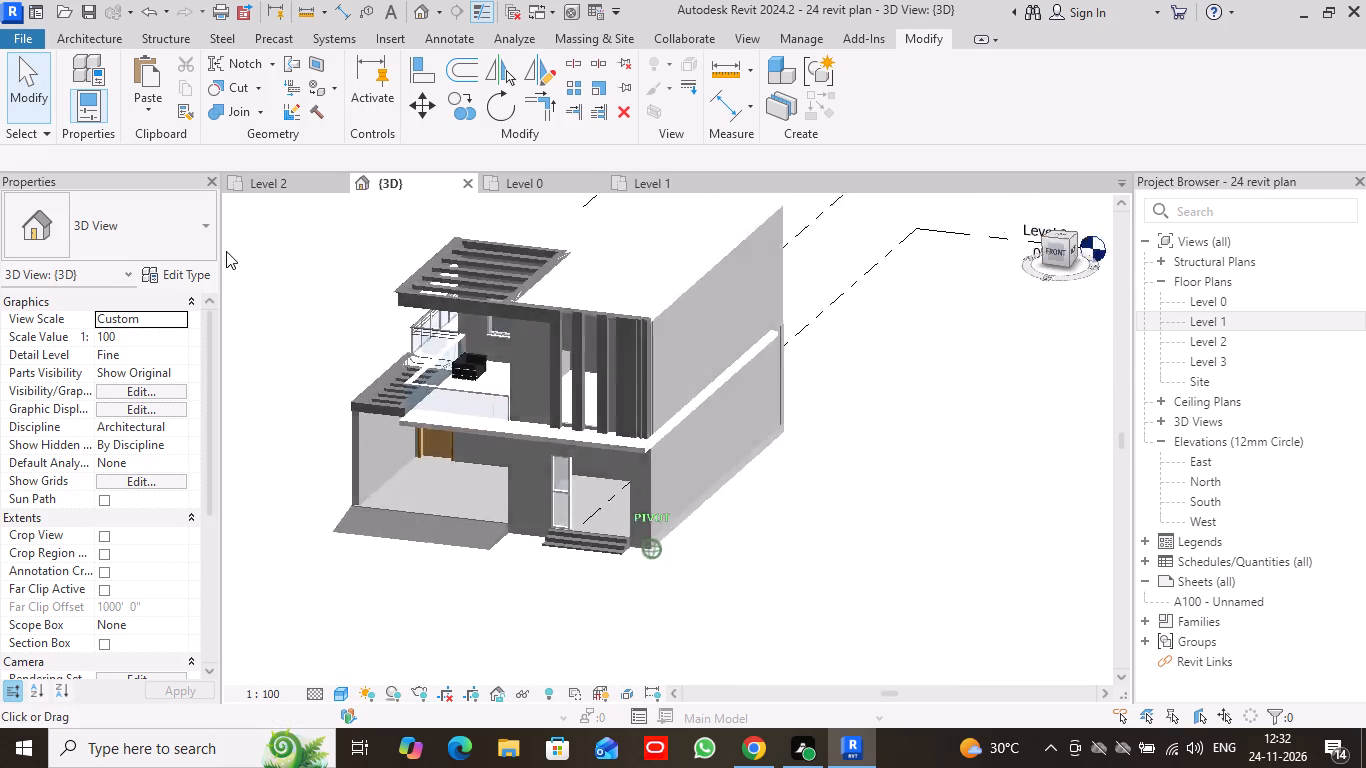
left_click_drag(226, 251, 386, 240)
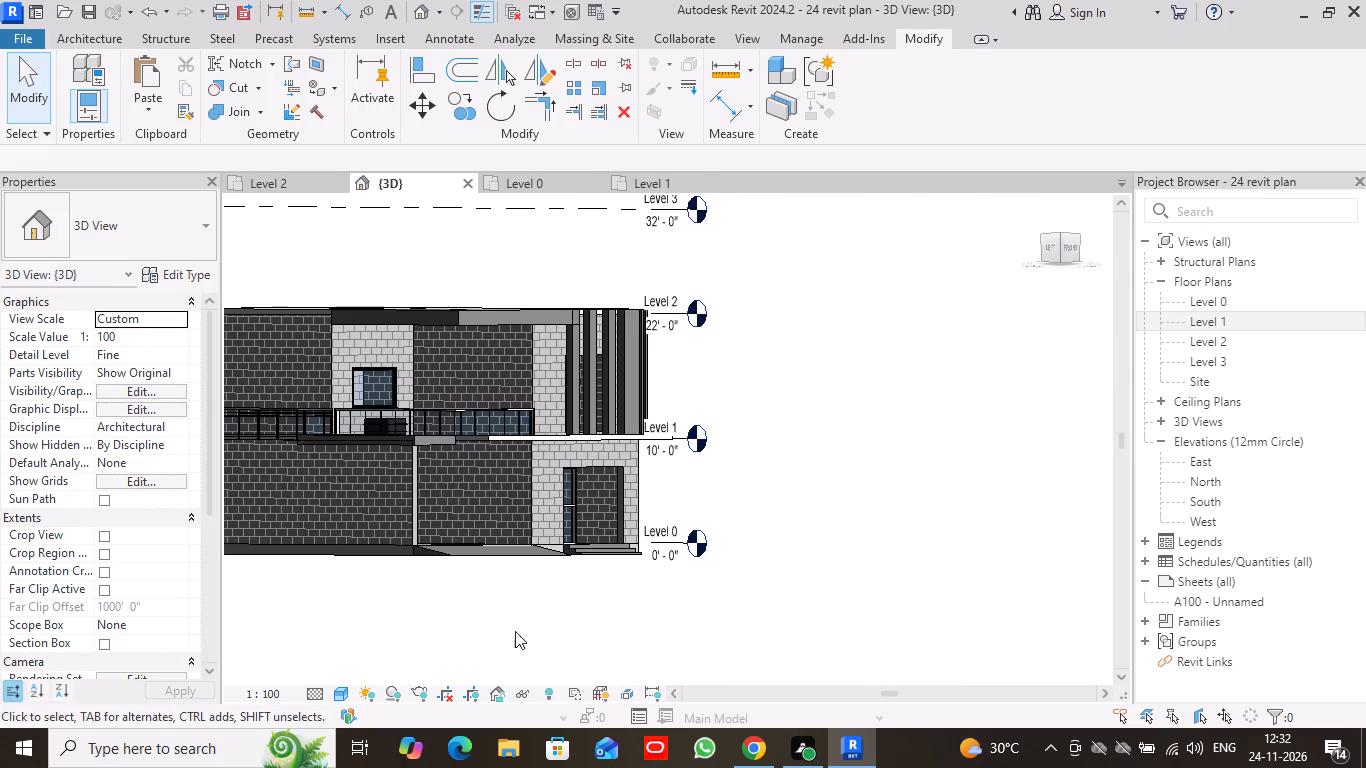
middle_click_drag(375, 636, 672, 617)
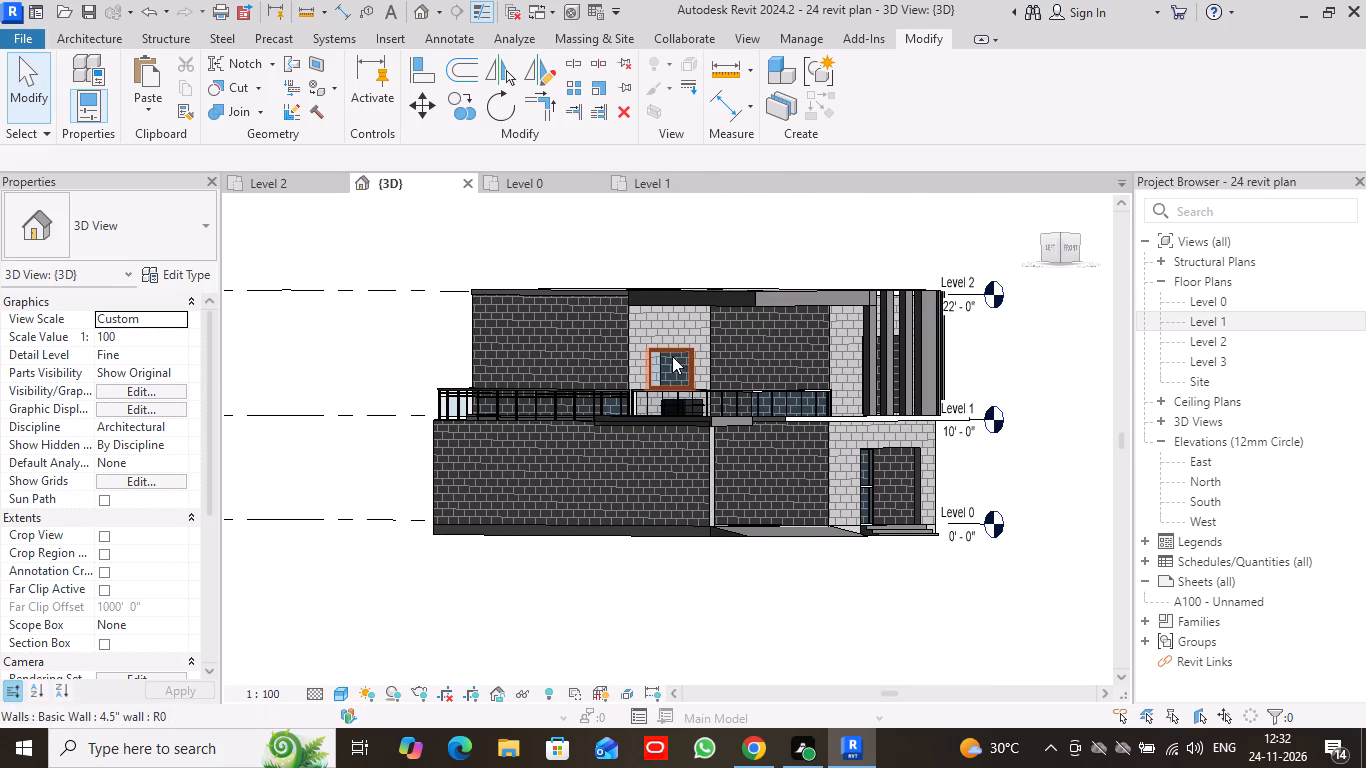
left_click(668, 356)
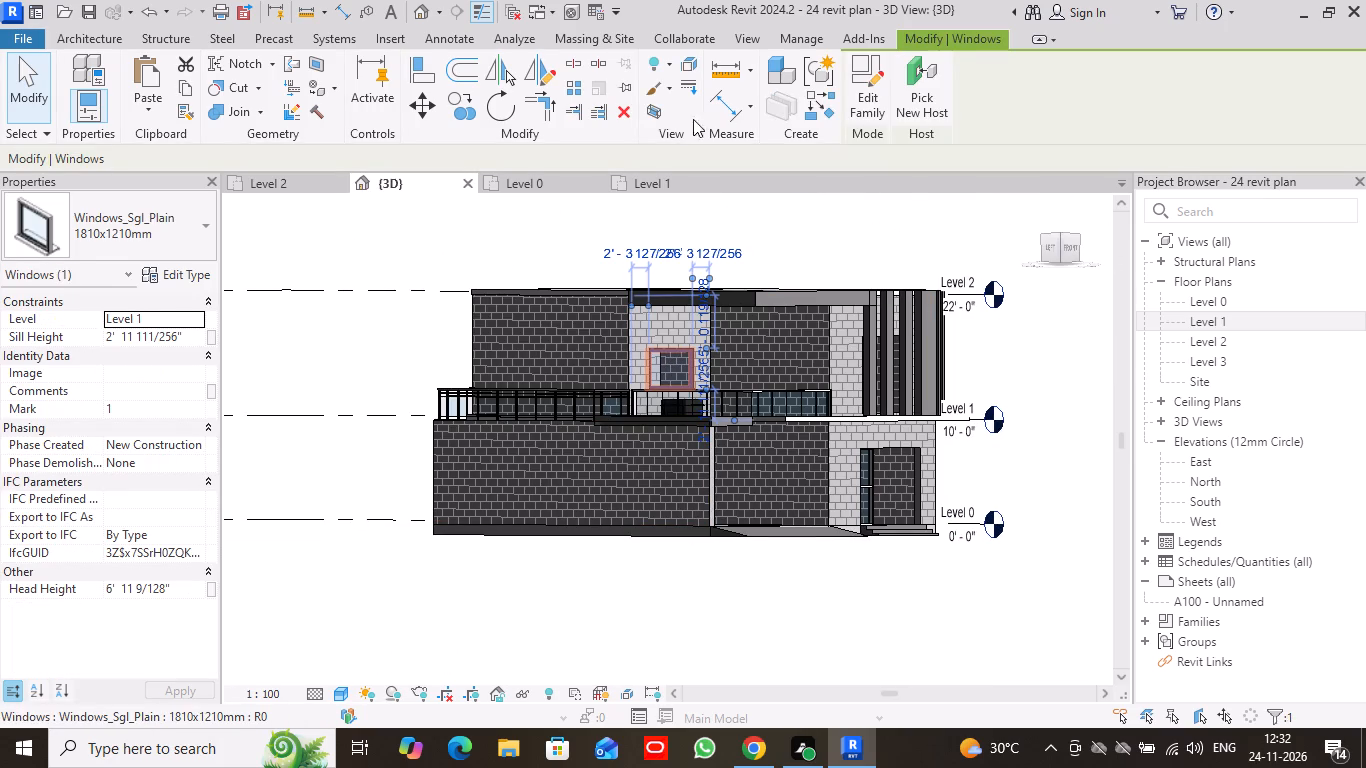
left_click(817, 103)
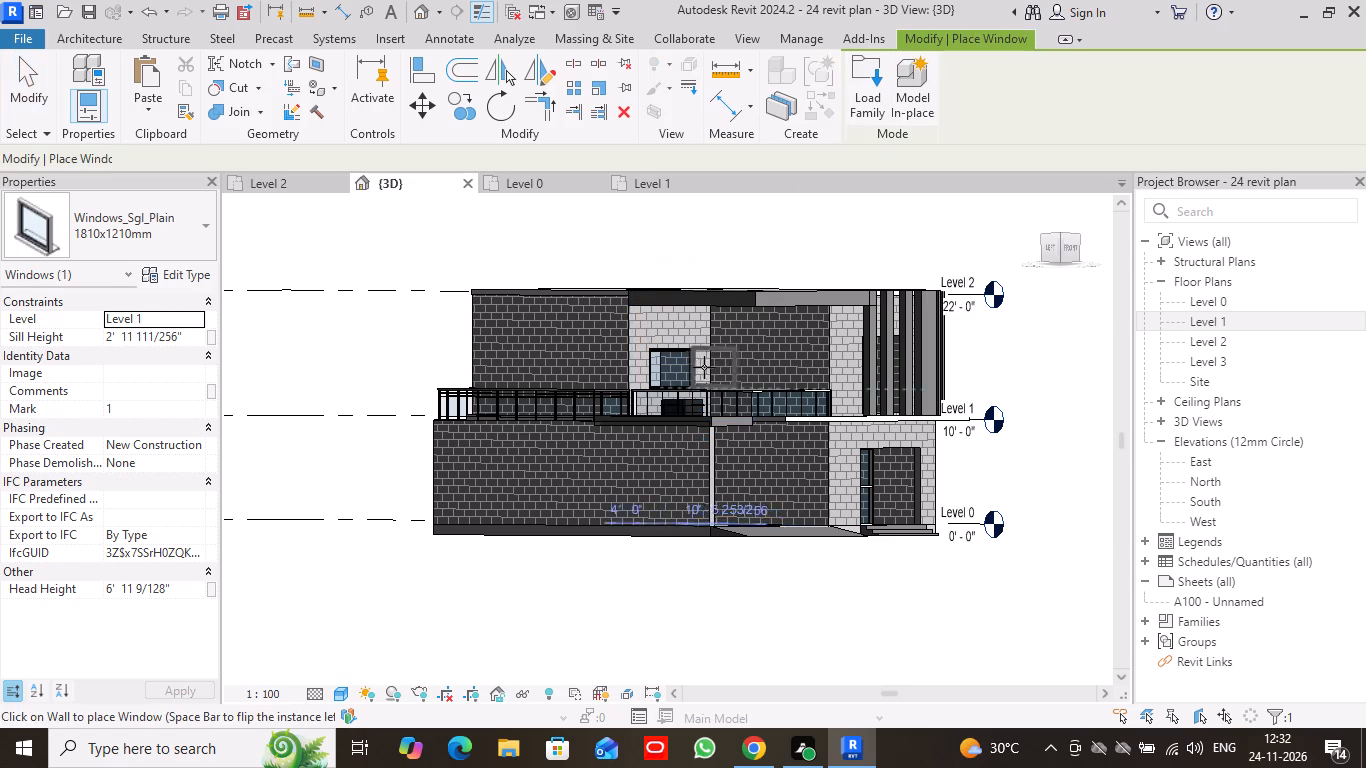
left_click(1049, 244)
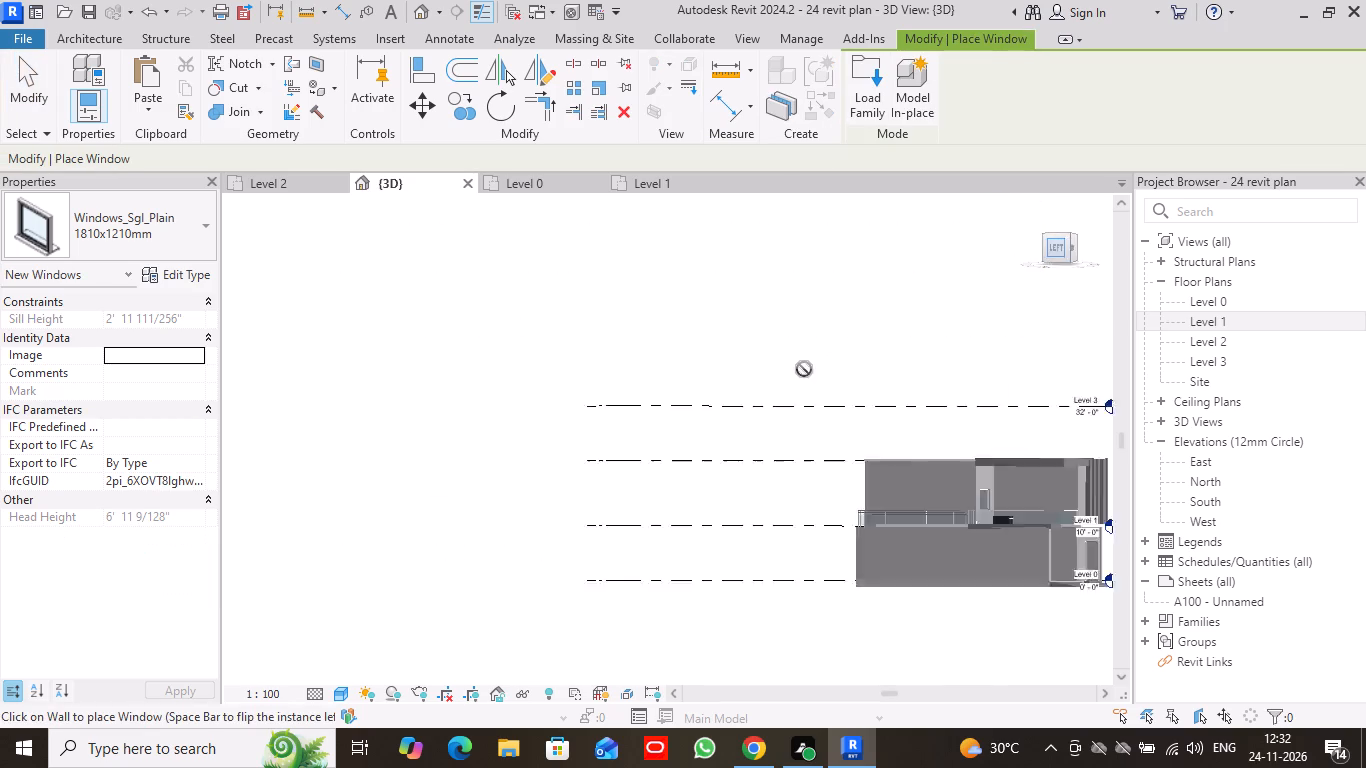
scroll(765, 459, "up", 8)
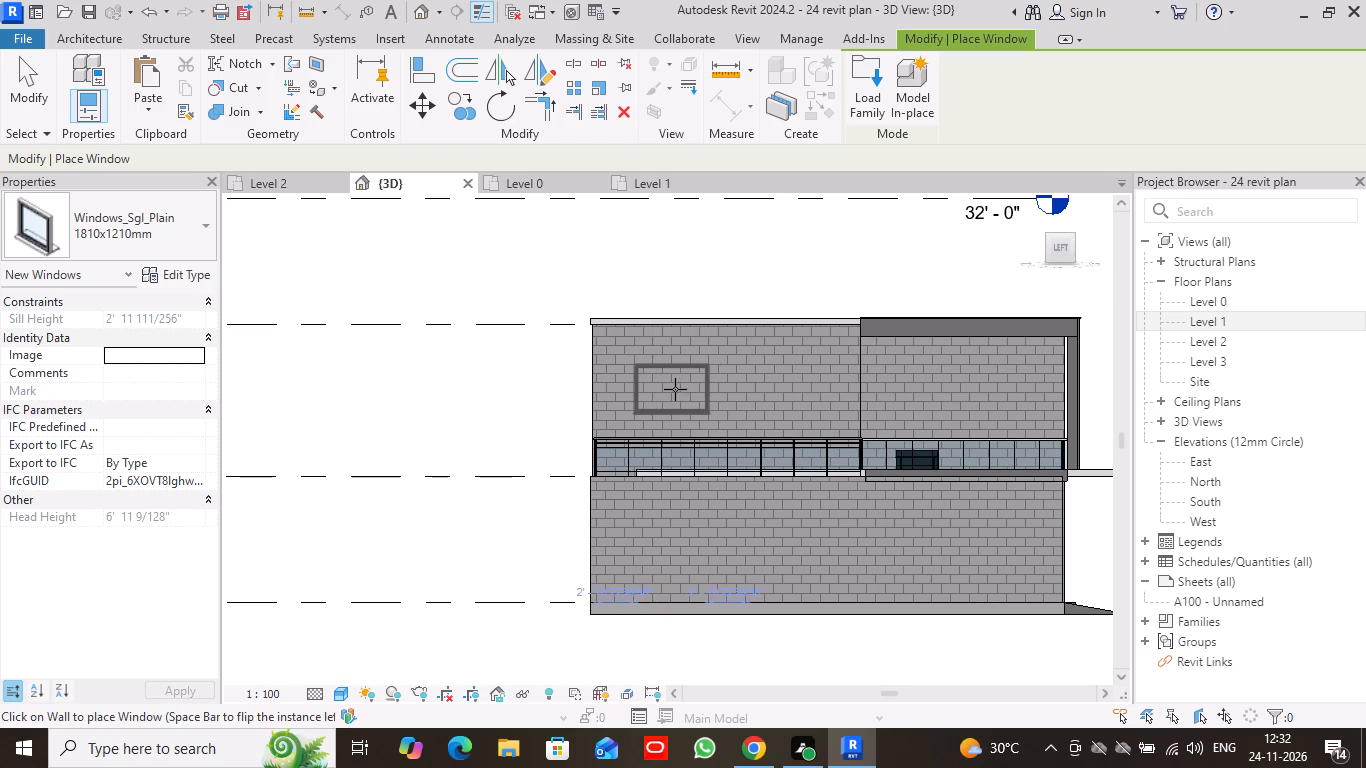
left_click(675, 389)
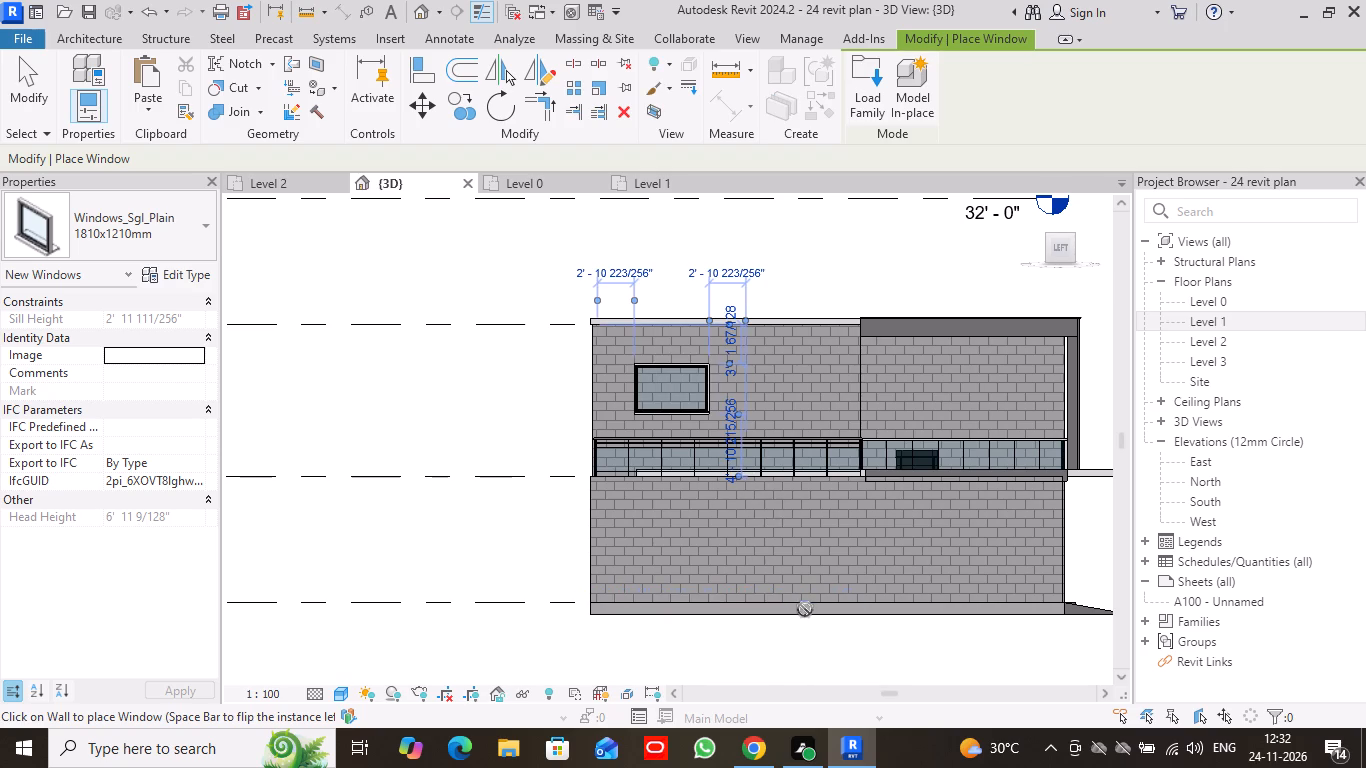
left_click(30, 88)
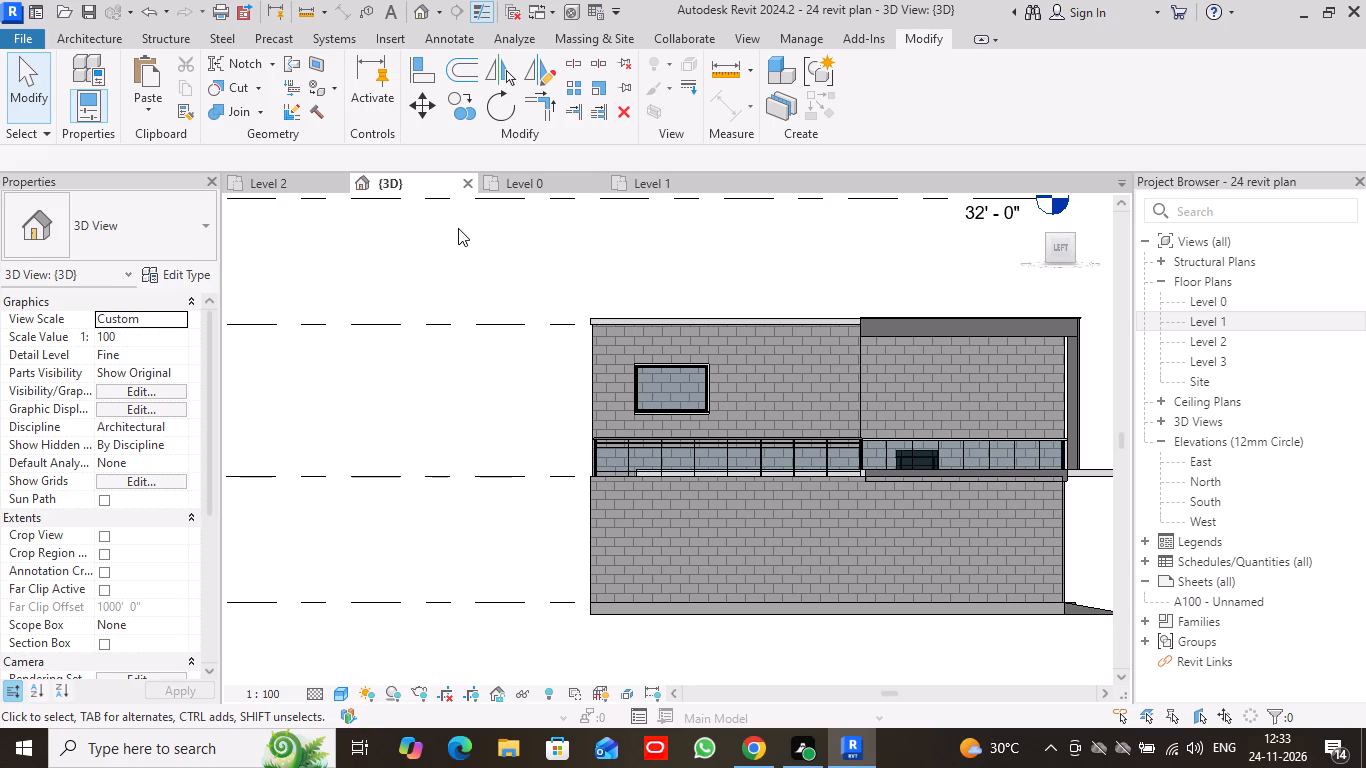
Examine the Level 1 floor plan, focusing on the door, windows and walls around the stair side of the building.
left_click(658, 183)
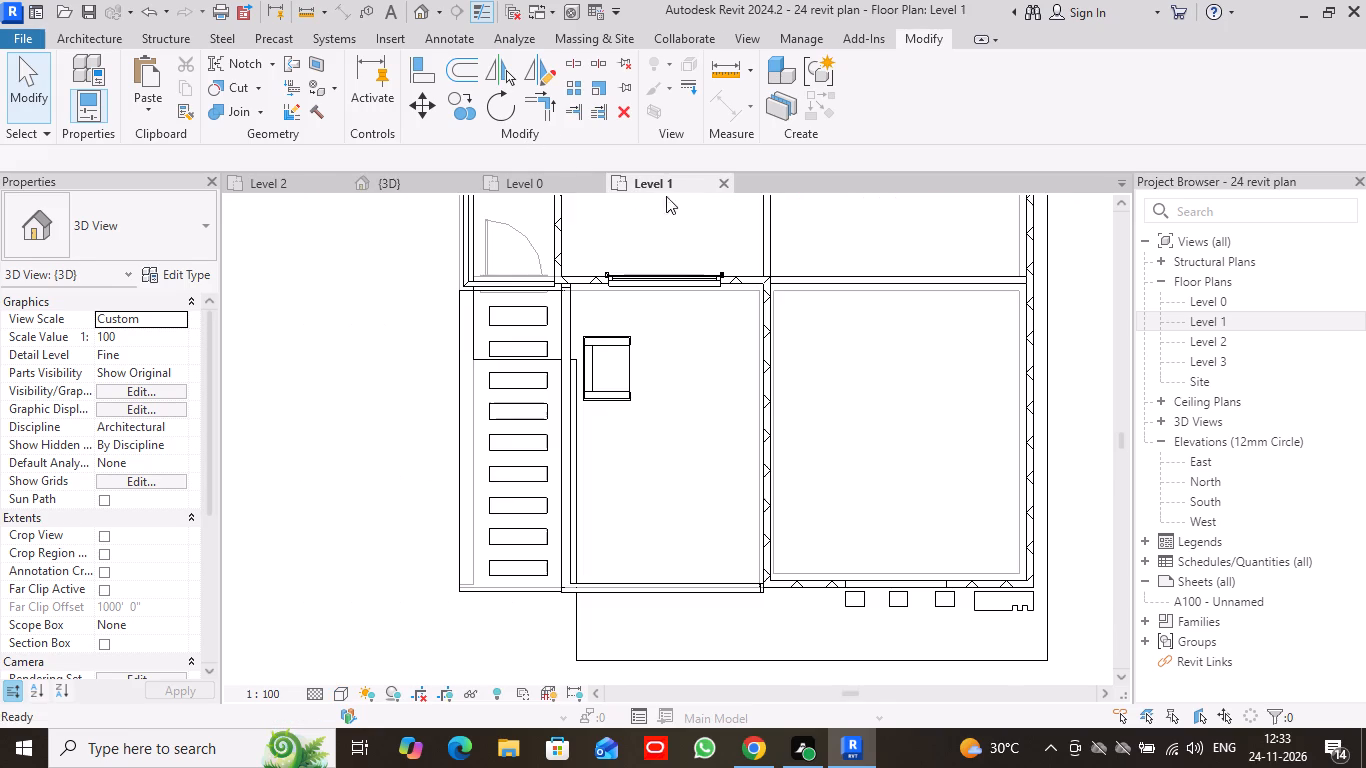
scroll(593, 313, "up", 4)
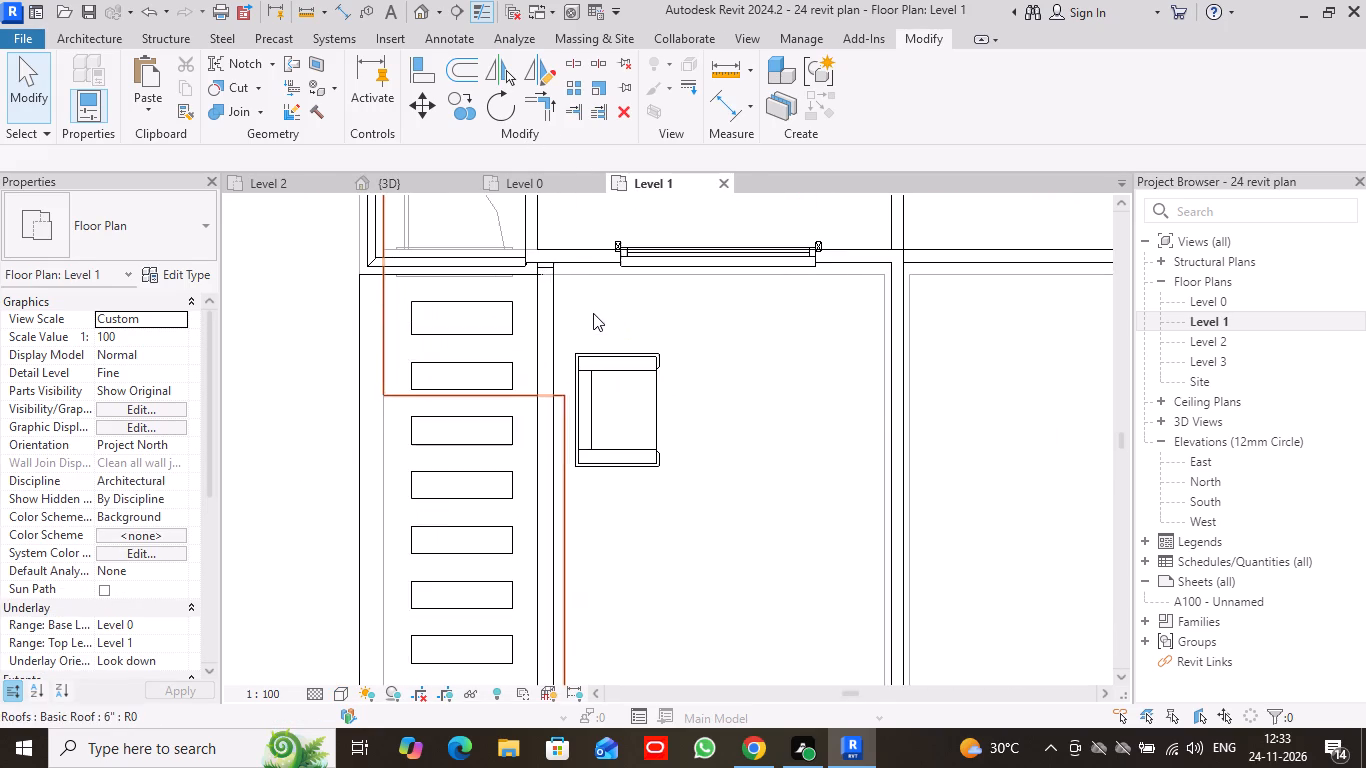
scroll(593, 312, "down", 6)
middle_click_drag(617, 208, 569, 352)
scroll(563, 354, "up", 2)
scroll(563, 354, "down", 2)
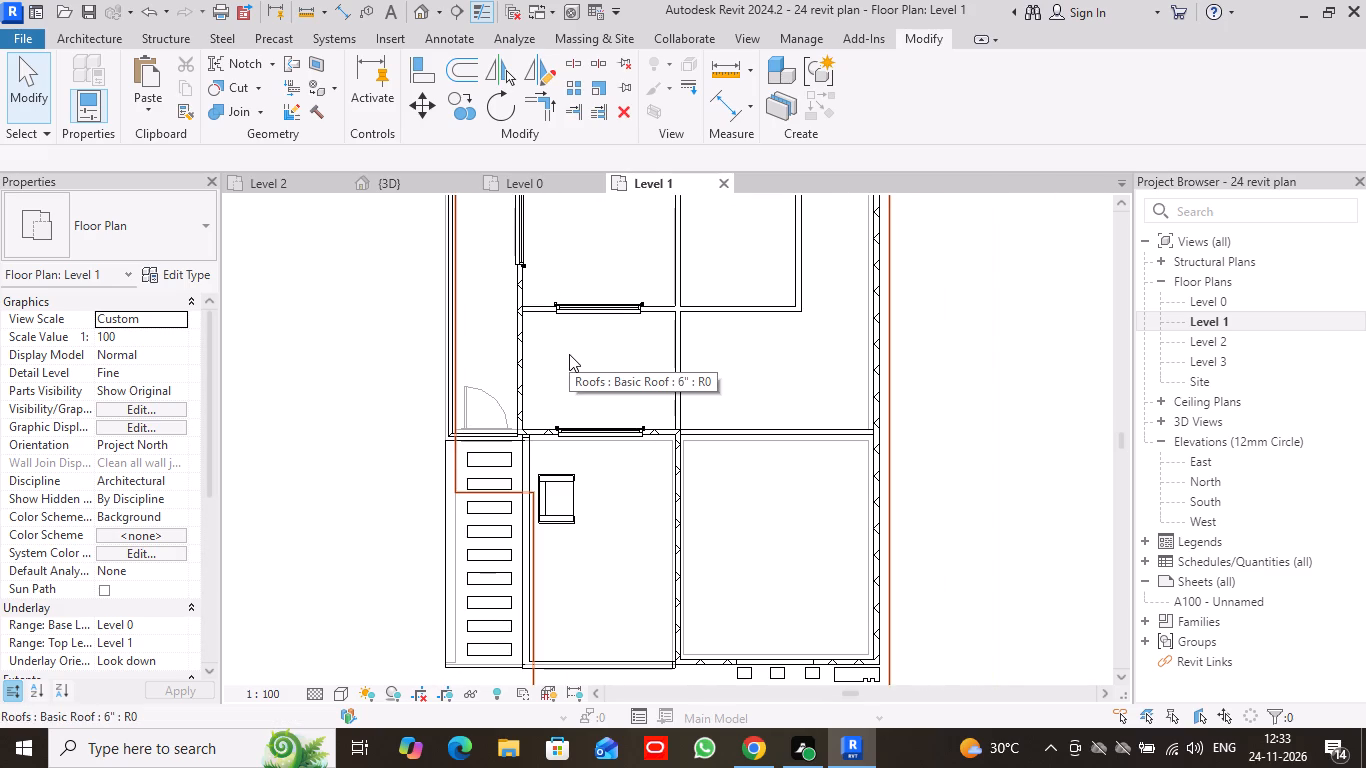
scroll(569, 354, "down", 4)
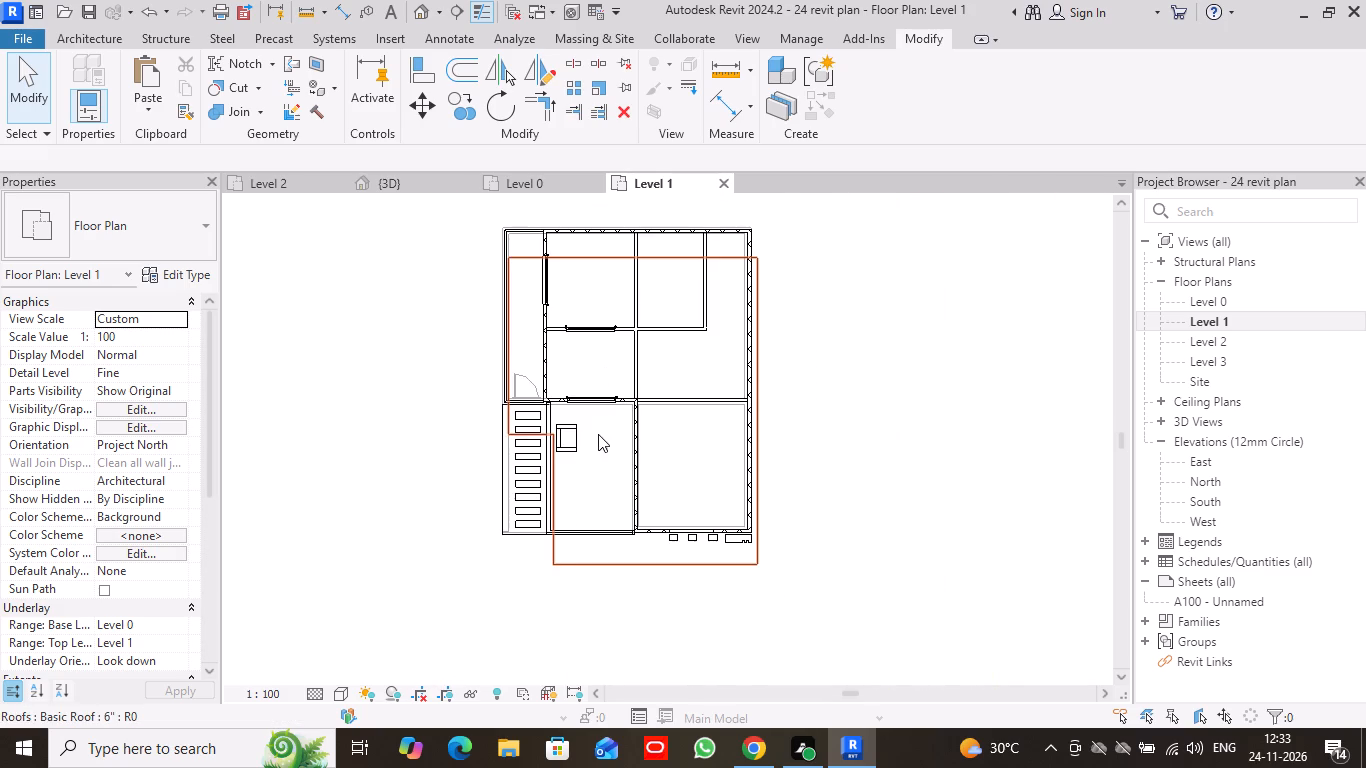
scroll(577, 399, "up", 1)
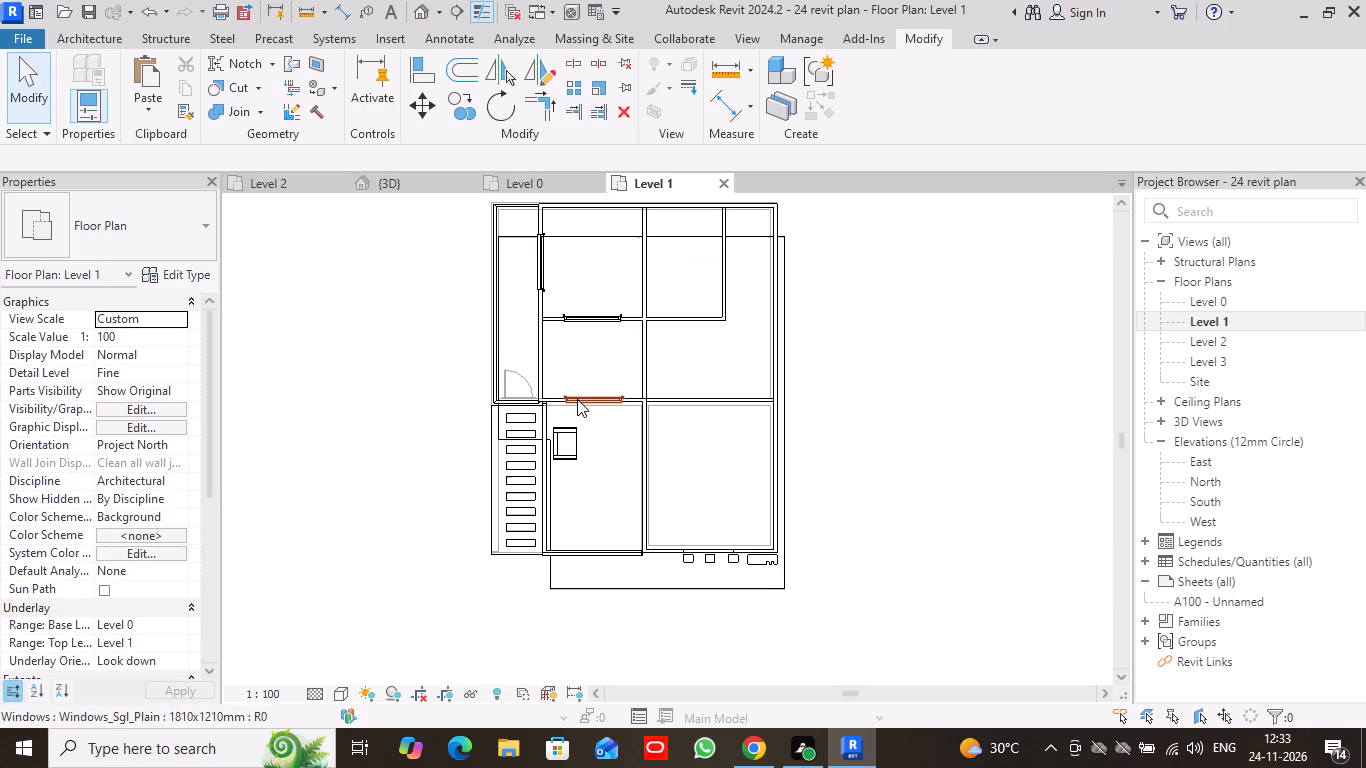
scroll(577, 399, "up", 8)
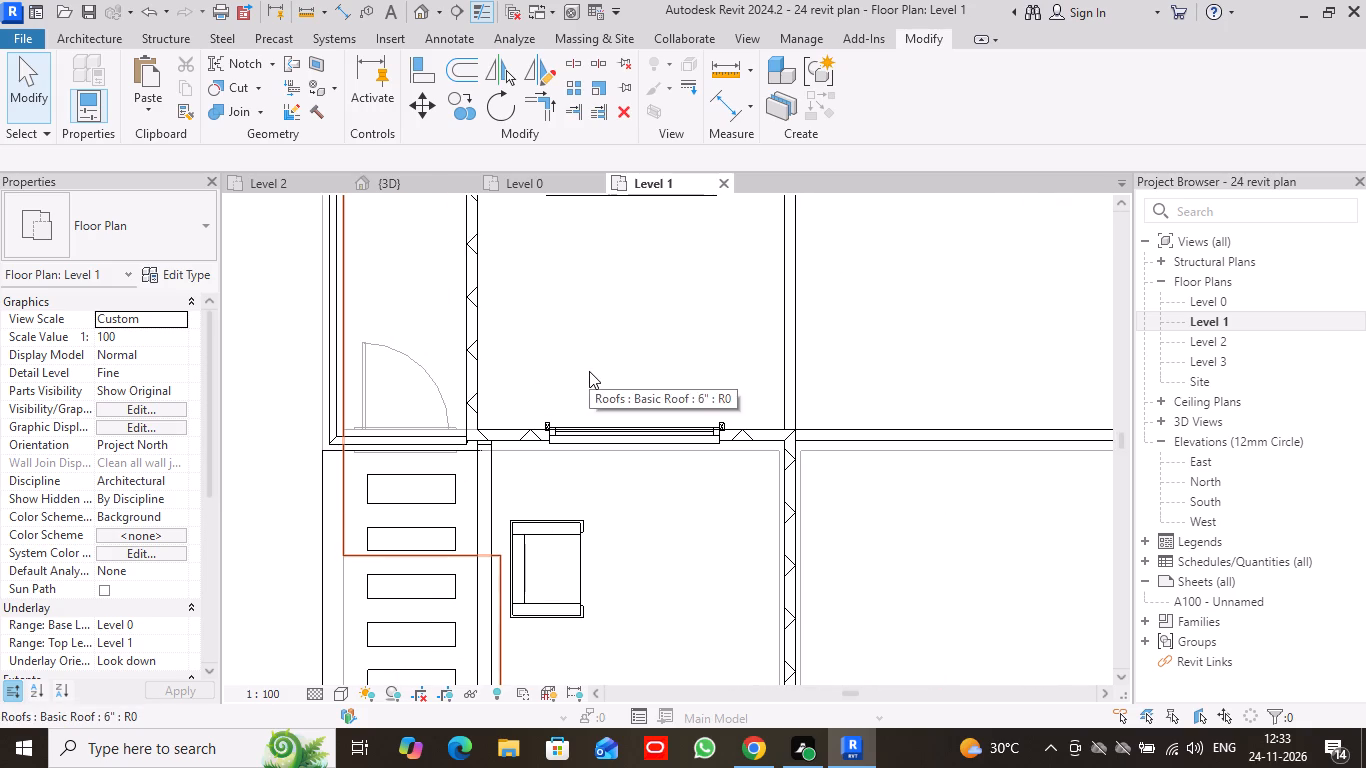
middle_click_drag(589, 371, 617, 367)
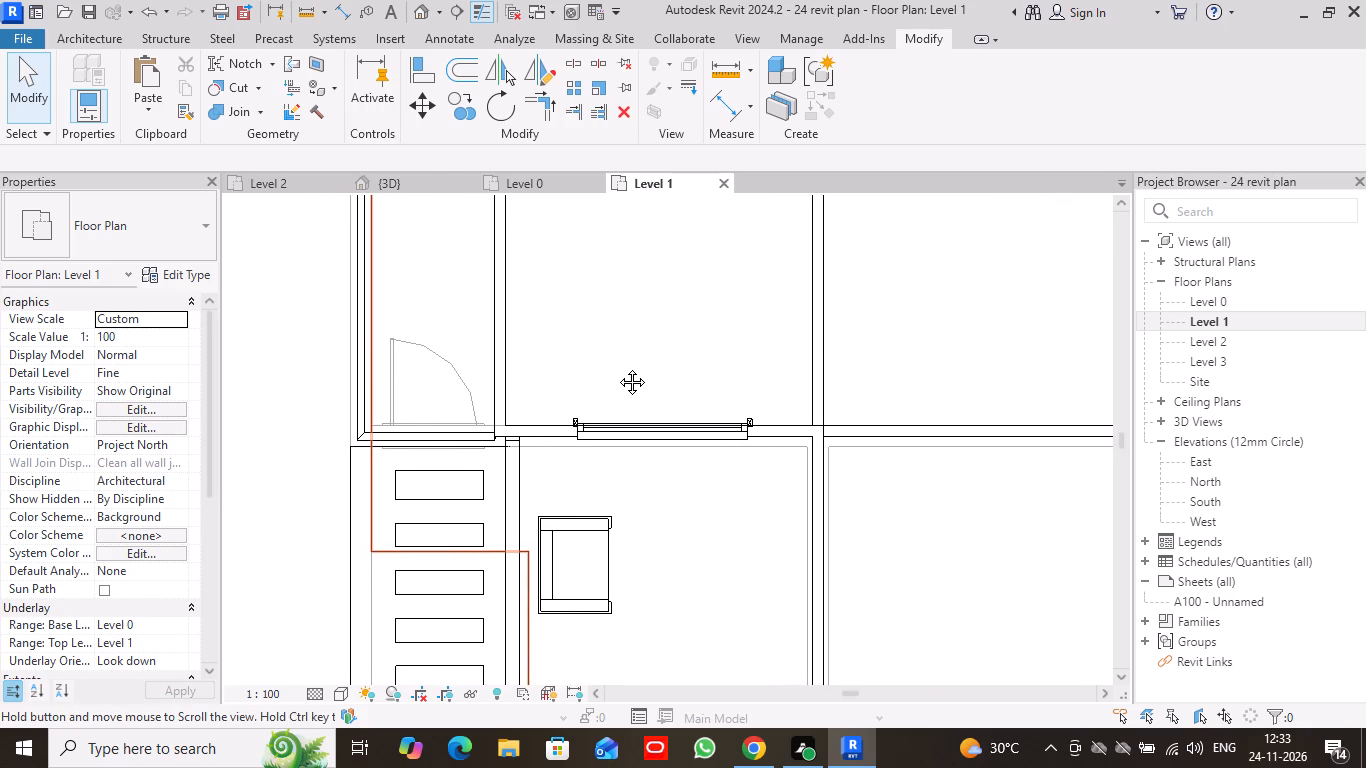
middle_click_drag(617, 367, 663, 366)
scroll(685, 367, "down", 2)
middle_click_drag(690, 367, 737, 367)
scroll(693, 378, "up", 4)
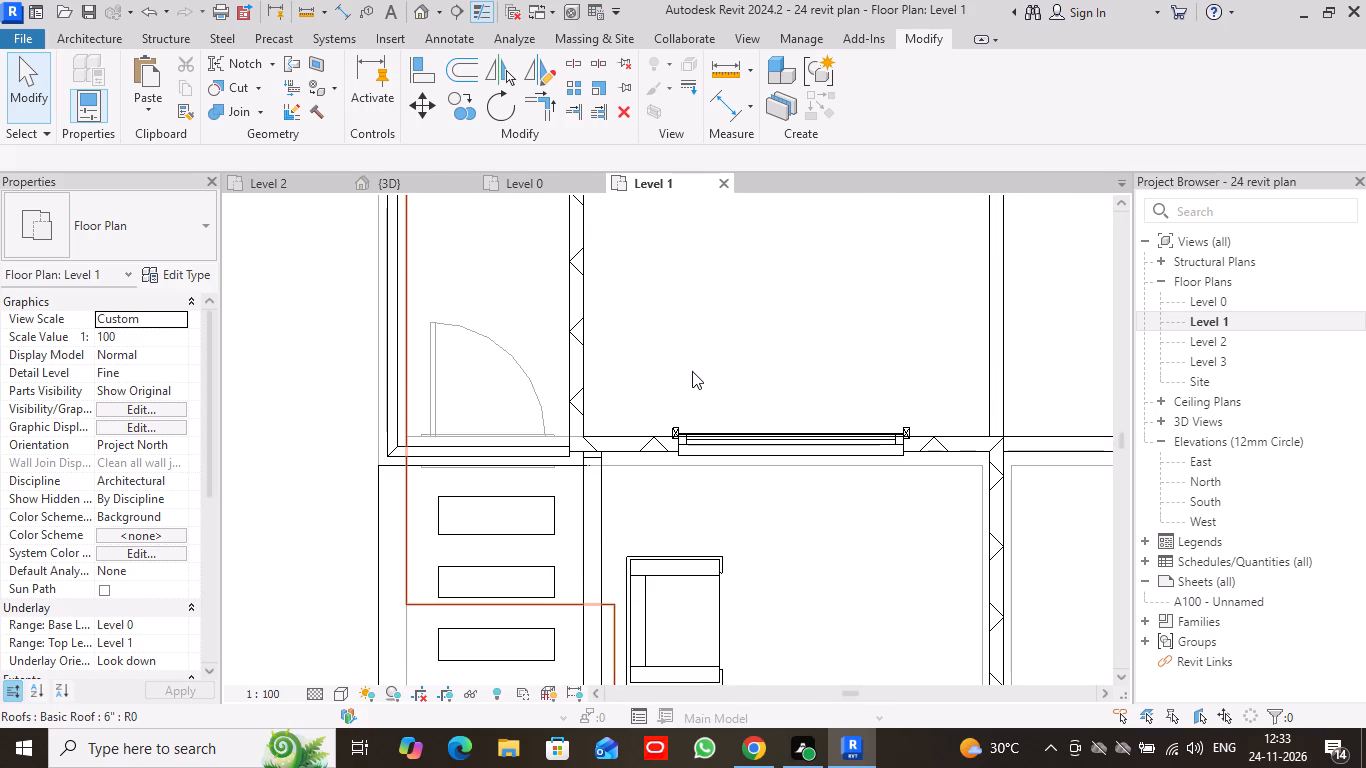
middle_click_drag(688, 342, 760, 339)
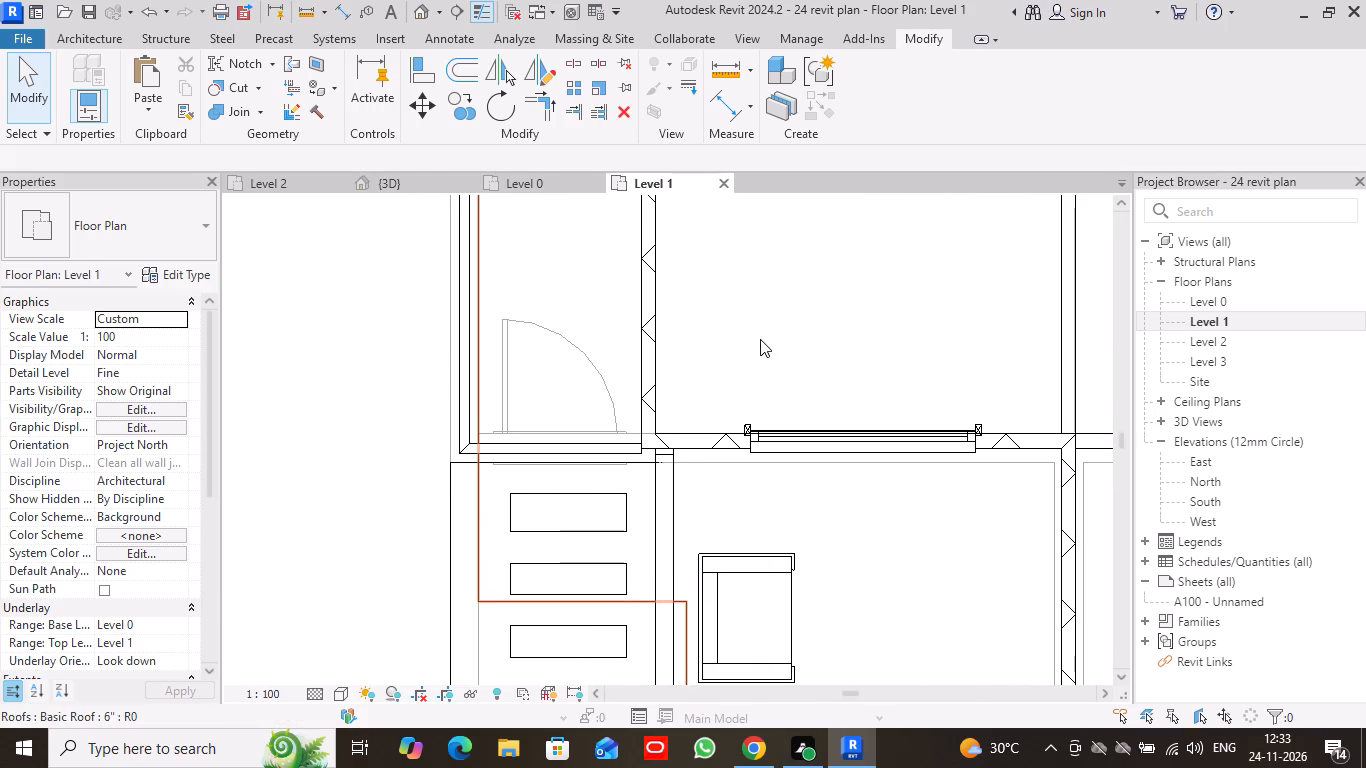
Examine the Level 0 floor plan against the Level 1 plan, focusing on the walls, door and windows beside the stair-side terrace.
left_click(551, 185)
scroll(574, 321, "down", 11)
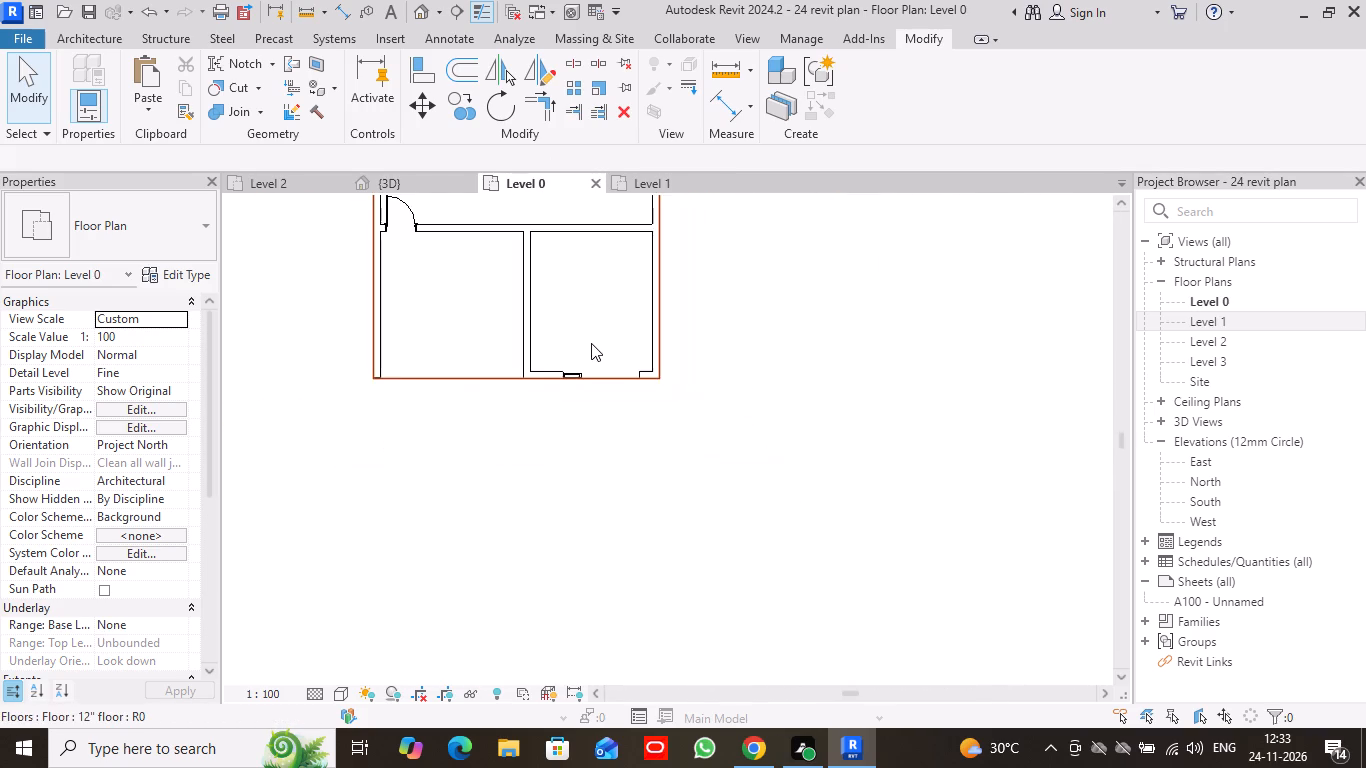
middle_click_drag(594, 330, 699, 422)
scroll(588, 379, "down", 1)
middle_click_drag(624, 249, 610, 322)
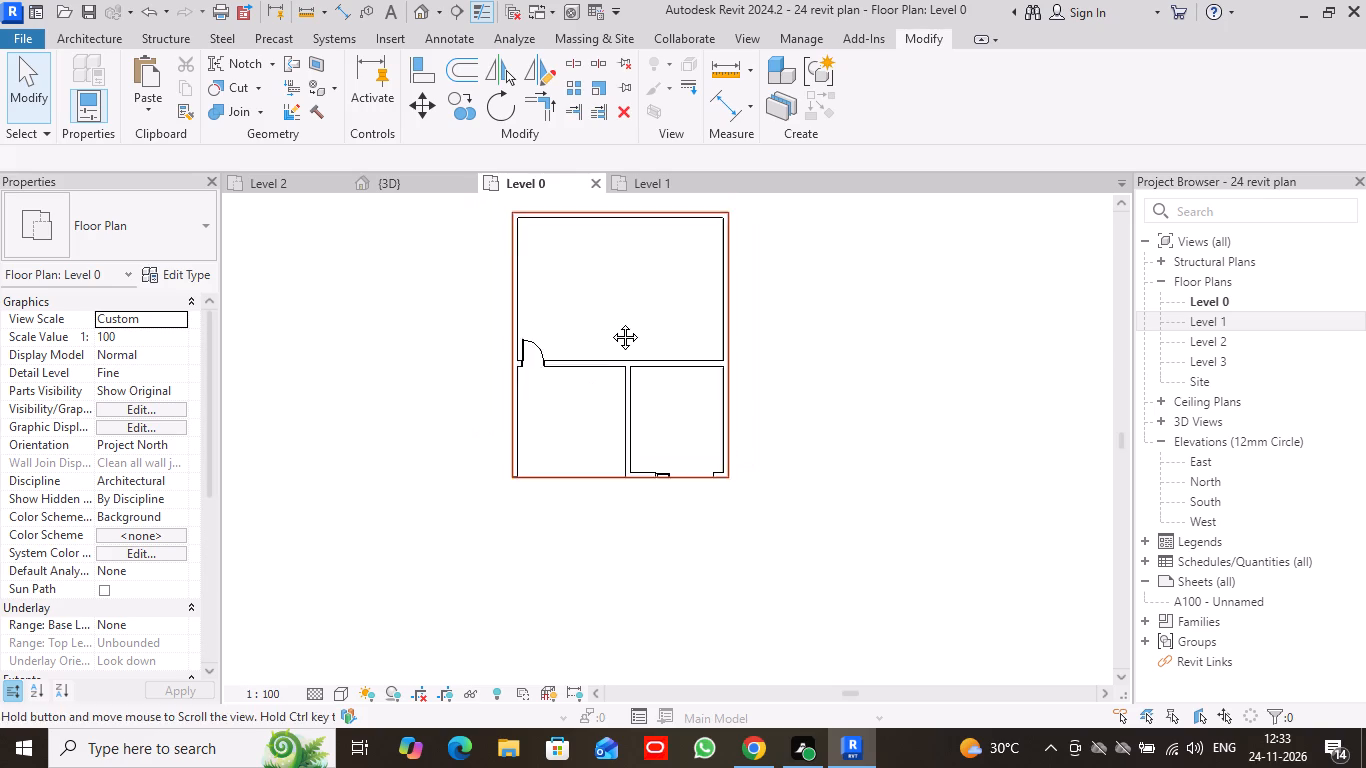
middle_click_drag(610, 322, 606, 337)
left_click(667, 176)
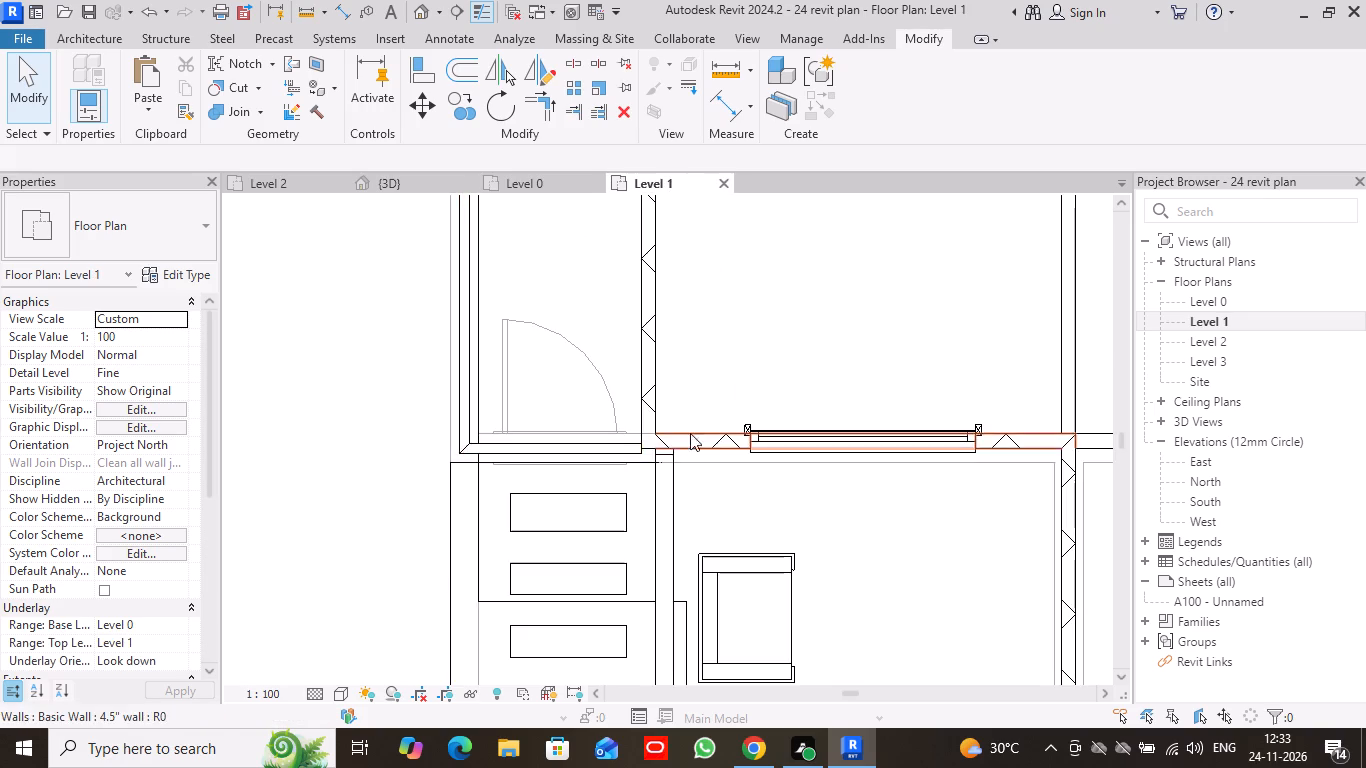
scroll(701, 418, "down", 4)
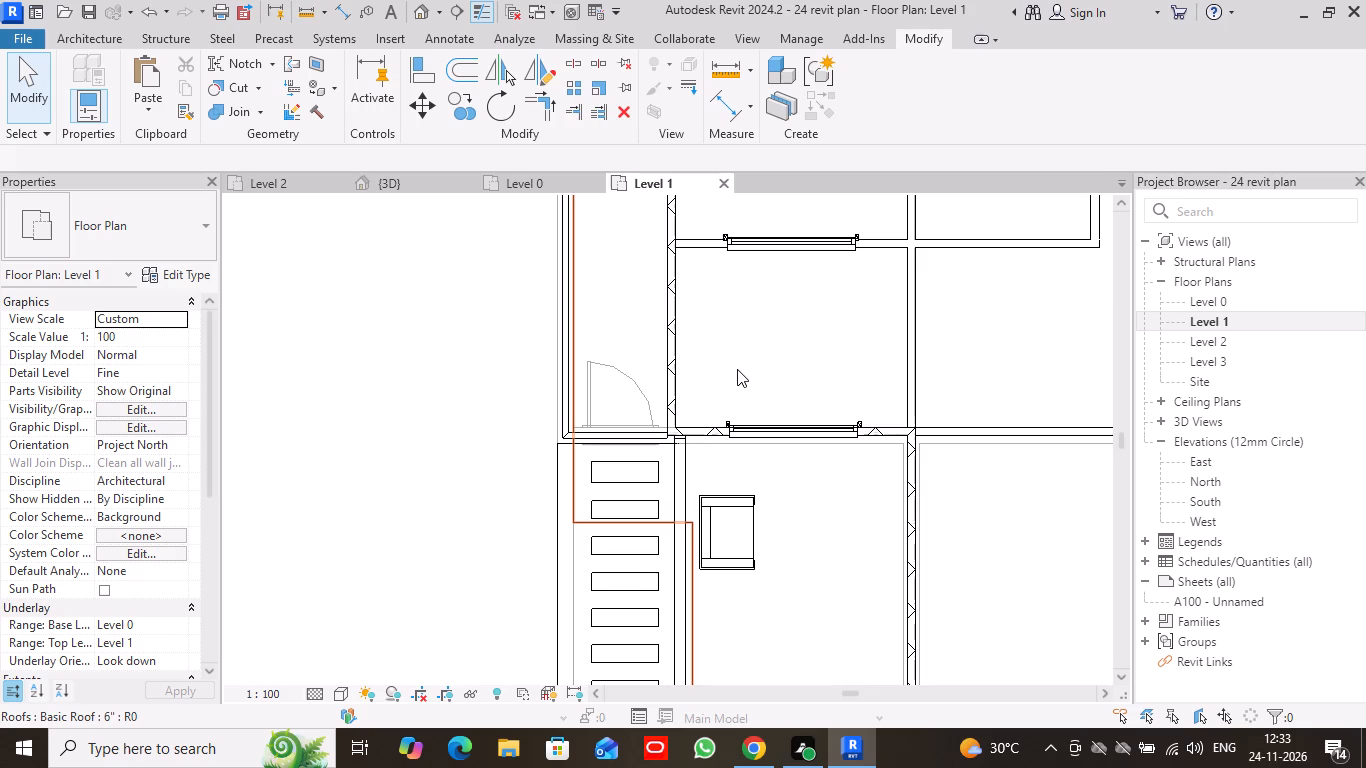
scroll(705, 381, "up", 3)
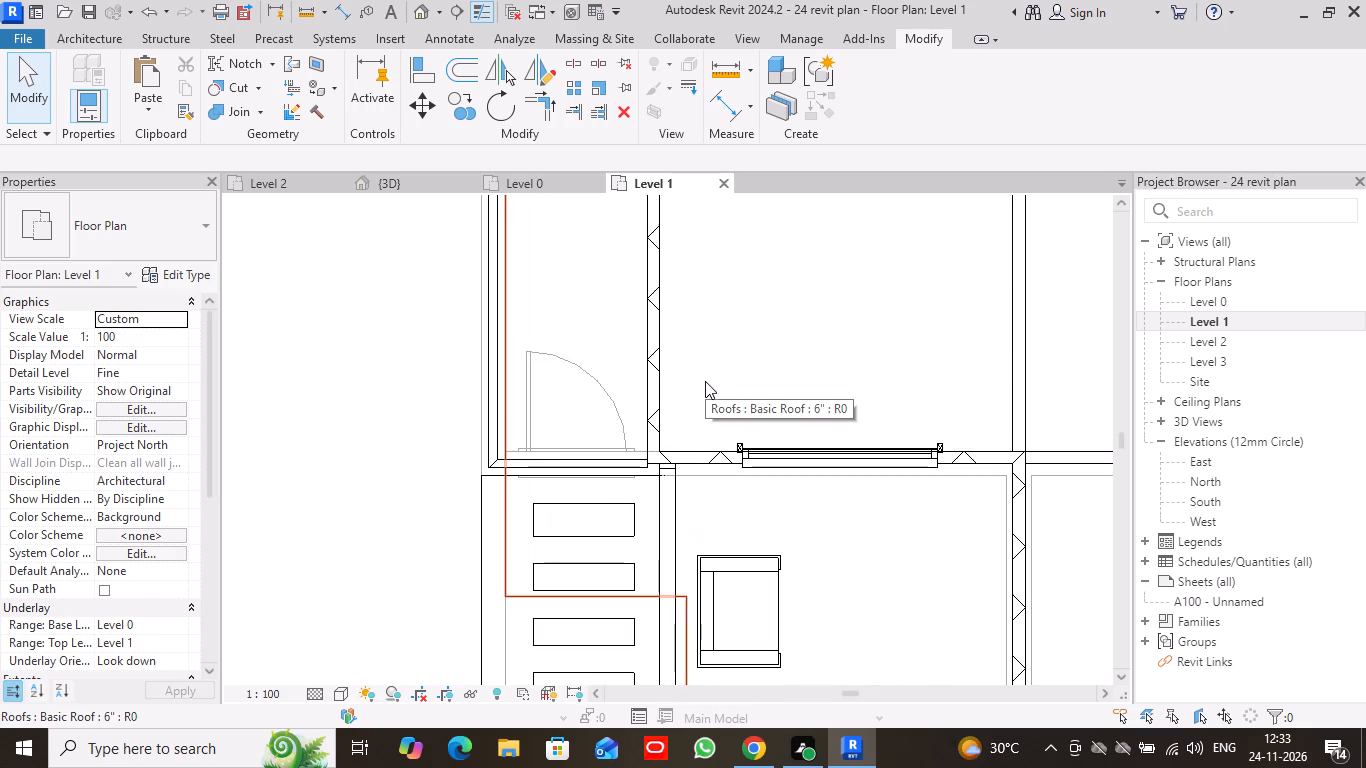
scroll(705, 381, "down", 1)
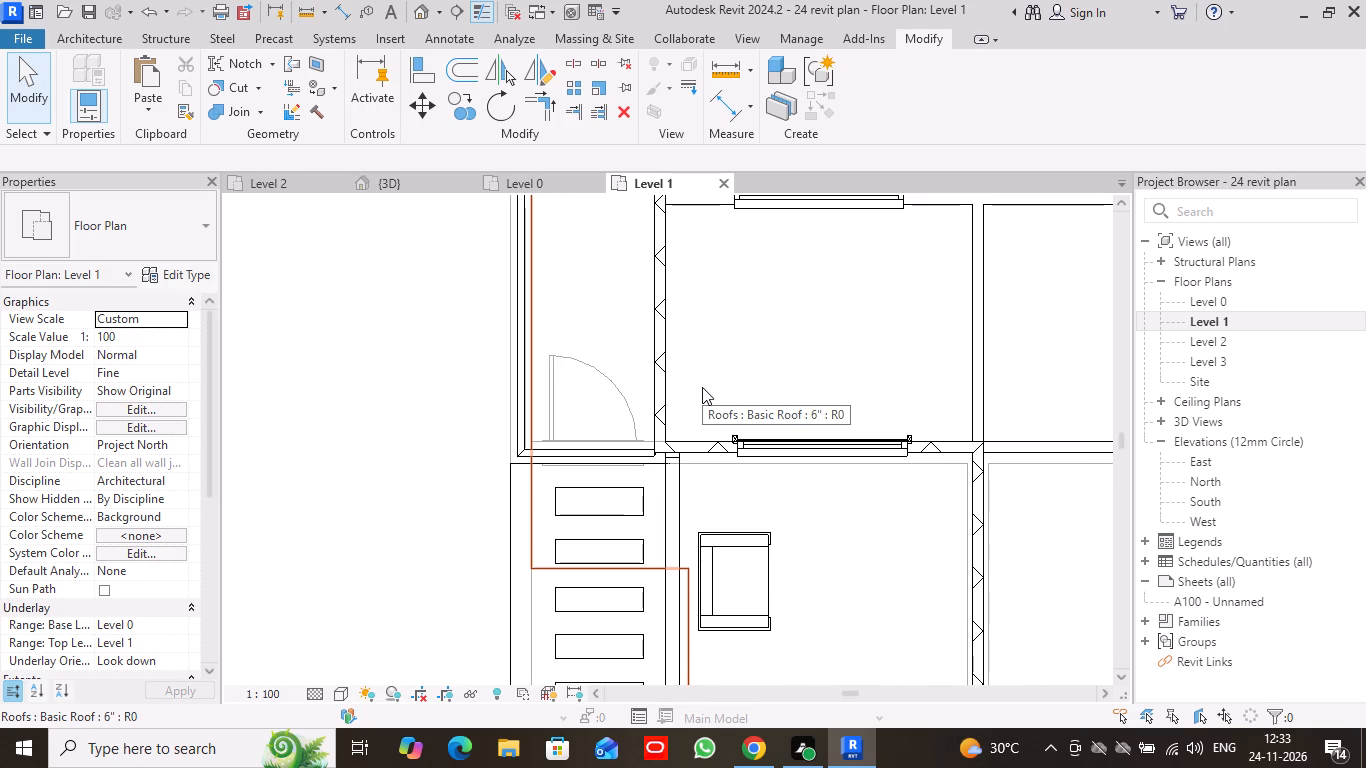
scroll(702, 388, "up", 3)
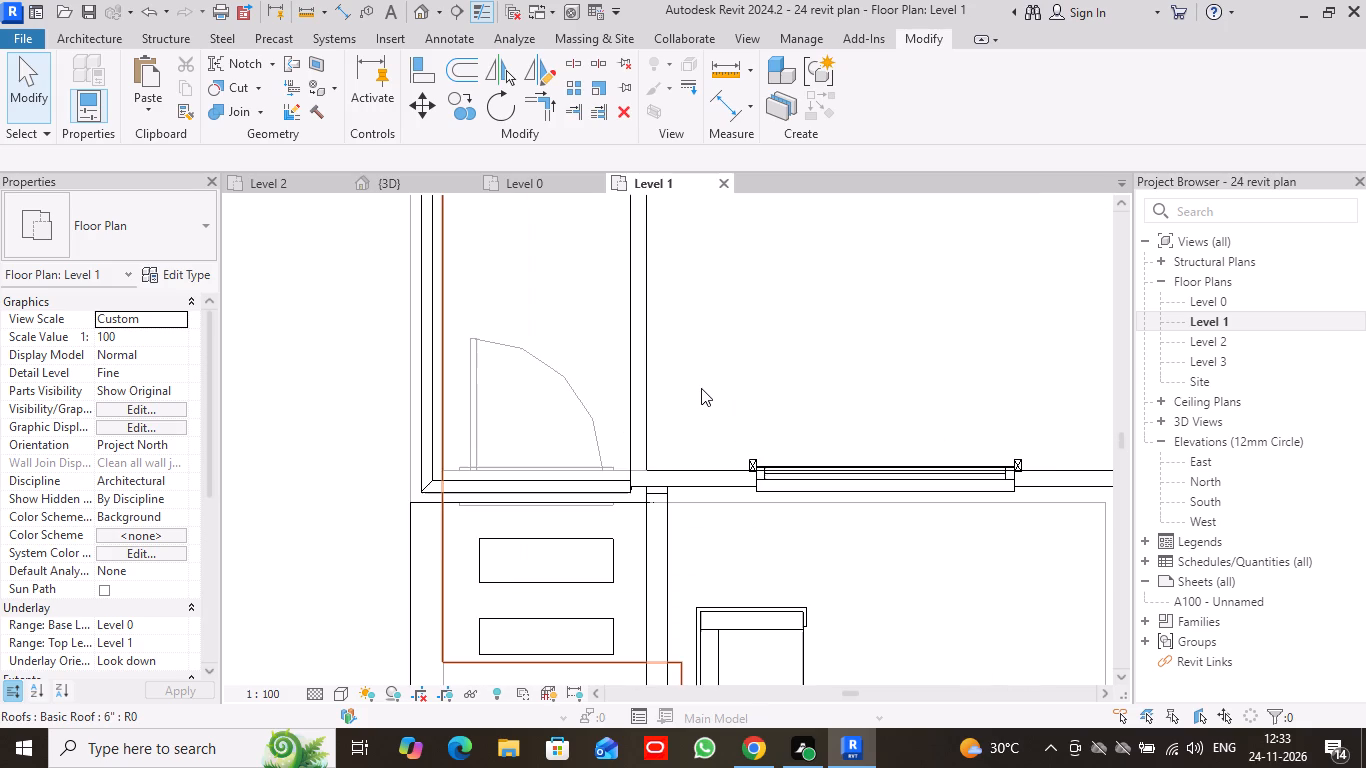
scroll(701, 388, "up", 2)
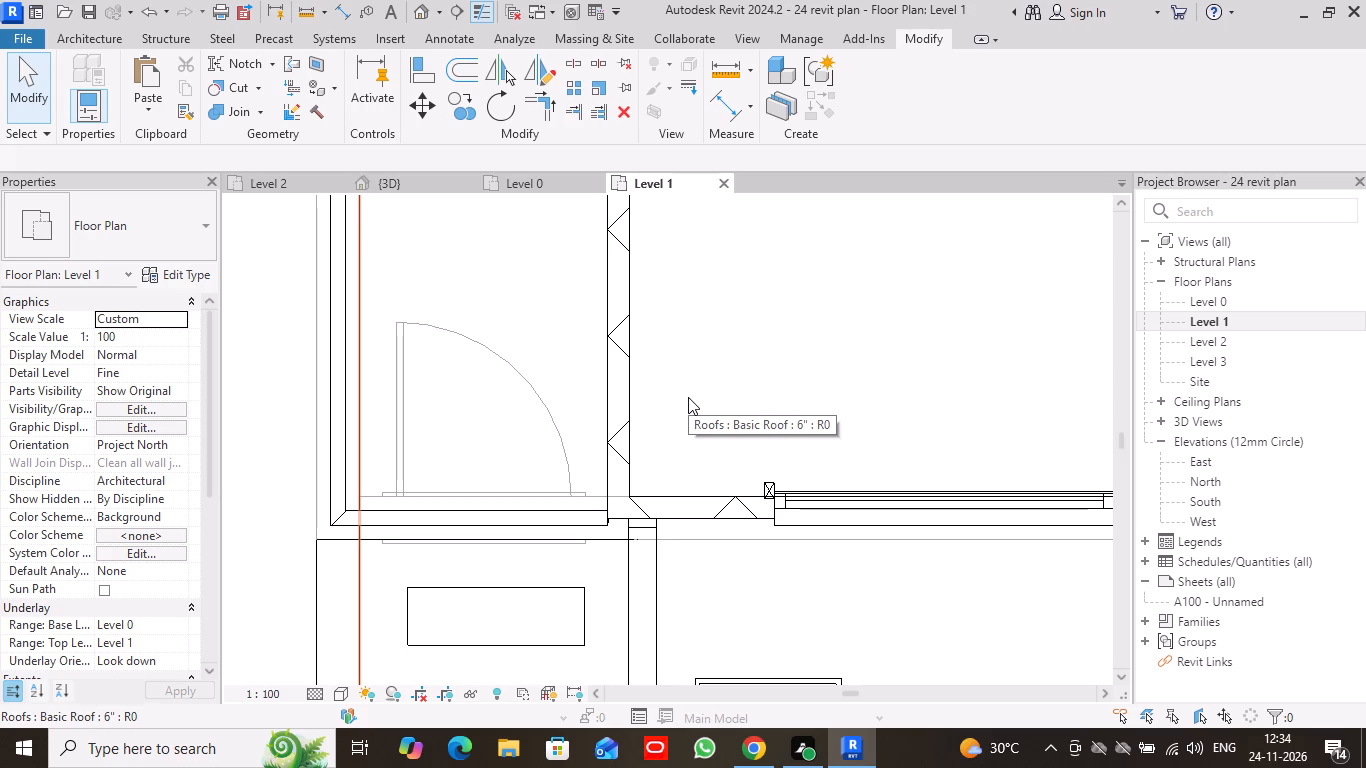
scroll(688, 397, "up", 1)
scroll(688, 397, "down", 4)
middle_click_drag(701, 379, 684, 416)
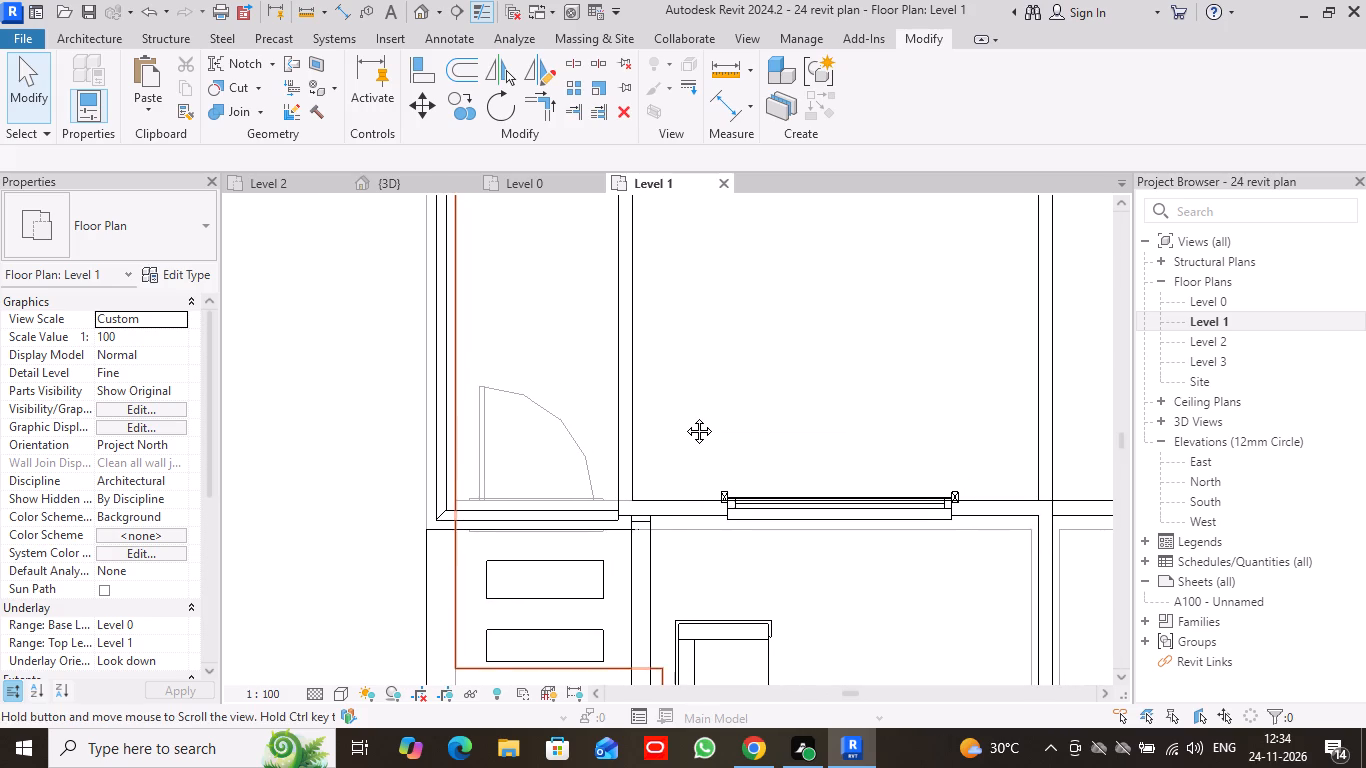
middle_click_drag(684, 416, 659, 494)
scroll(659, 494, "down", 3)
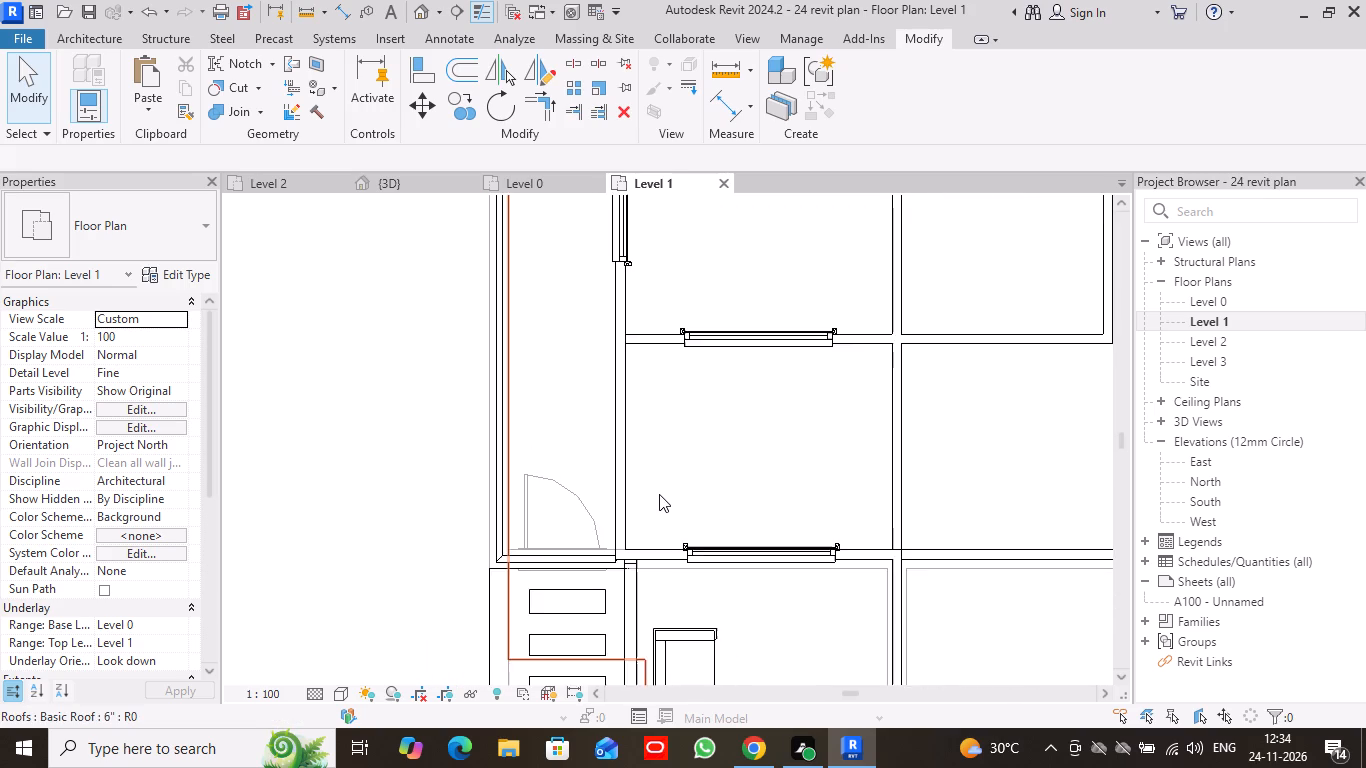
scroll(659, 494, "down", 1)
middle_click_drag(659, 494, 669, 415)
scroll(669, 416, "up", 3)
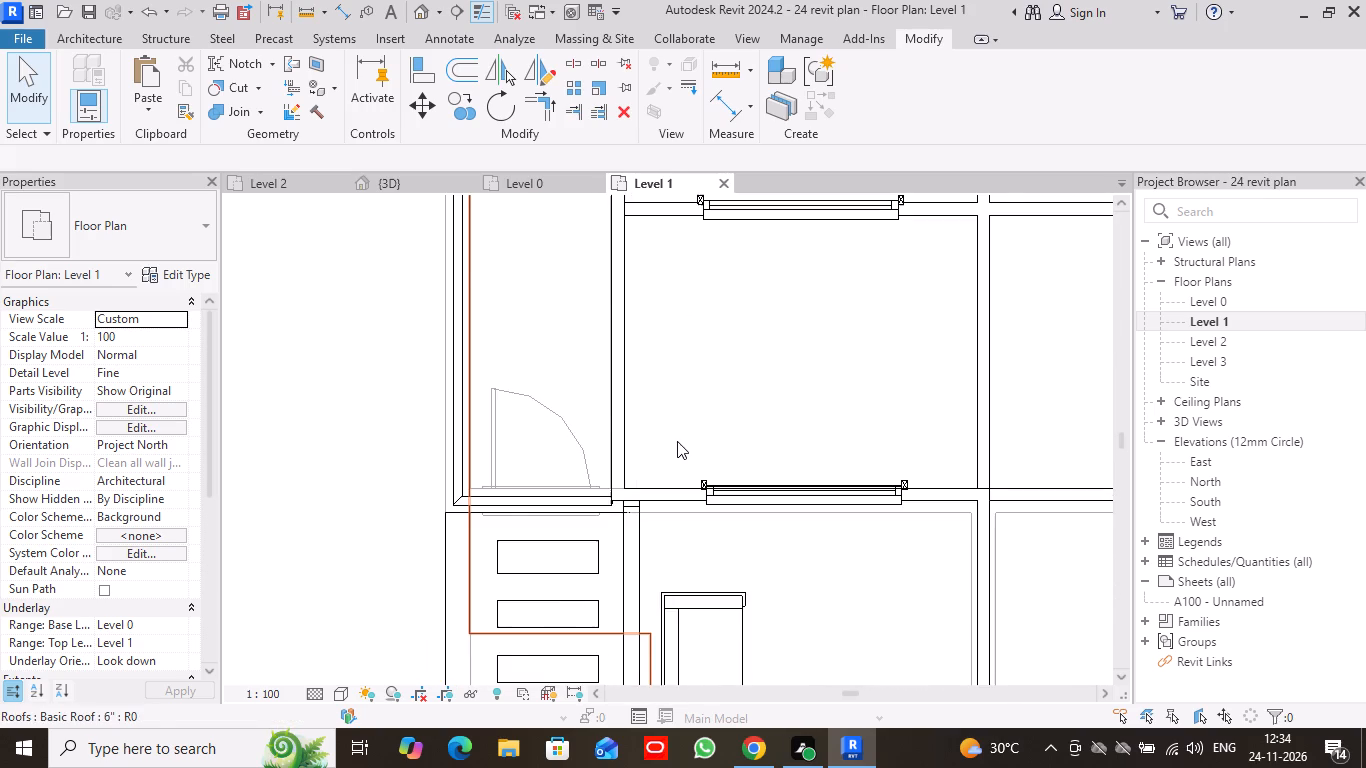
Nudge the Chair-Corbu on the Level 1 terrace toward the front, to 5' 6 1/2" from the wall with the window behind it.
middle_click_drag(680, 447, 699, 196)
scroll(720, 320, "down", 3)
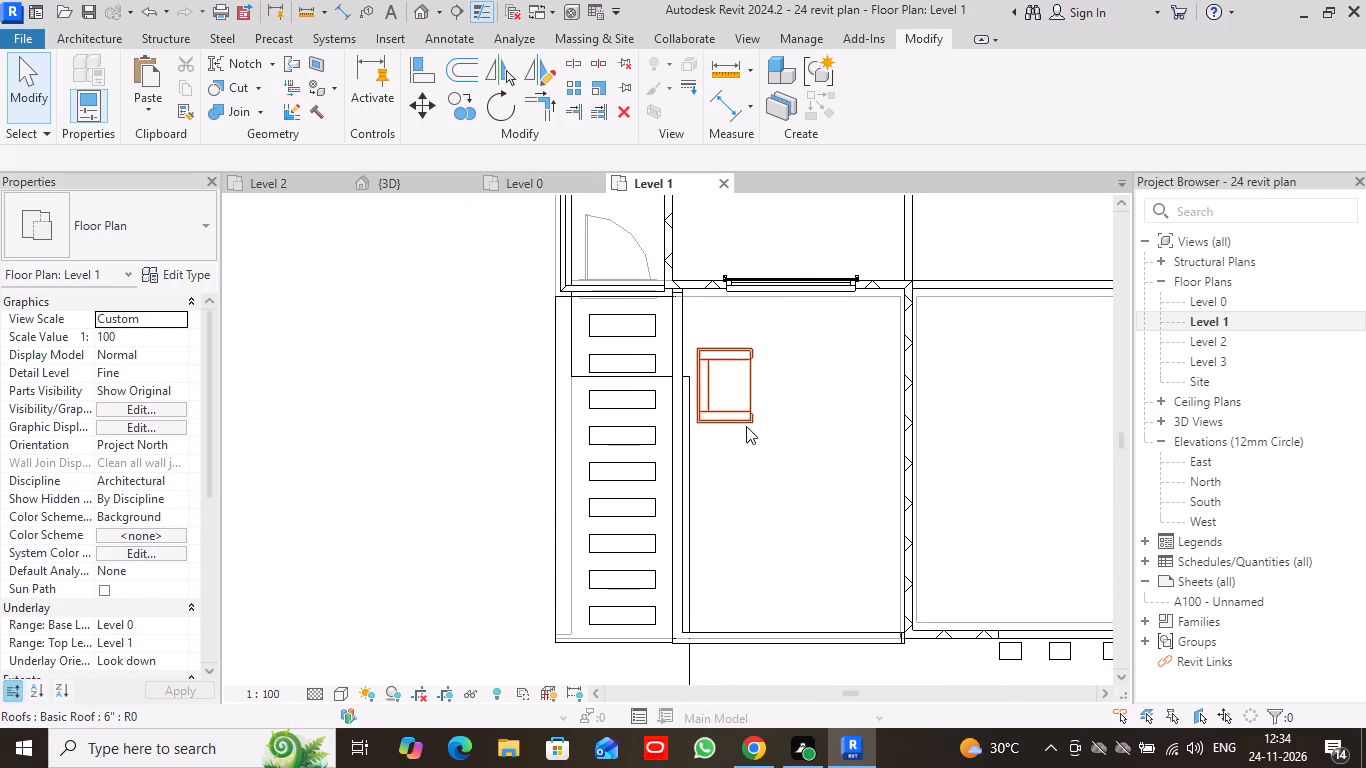
left_click(737, 418)
key("Down")
key("Down")
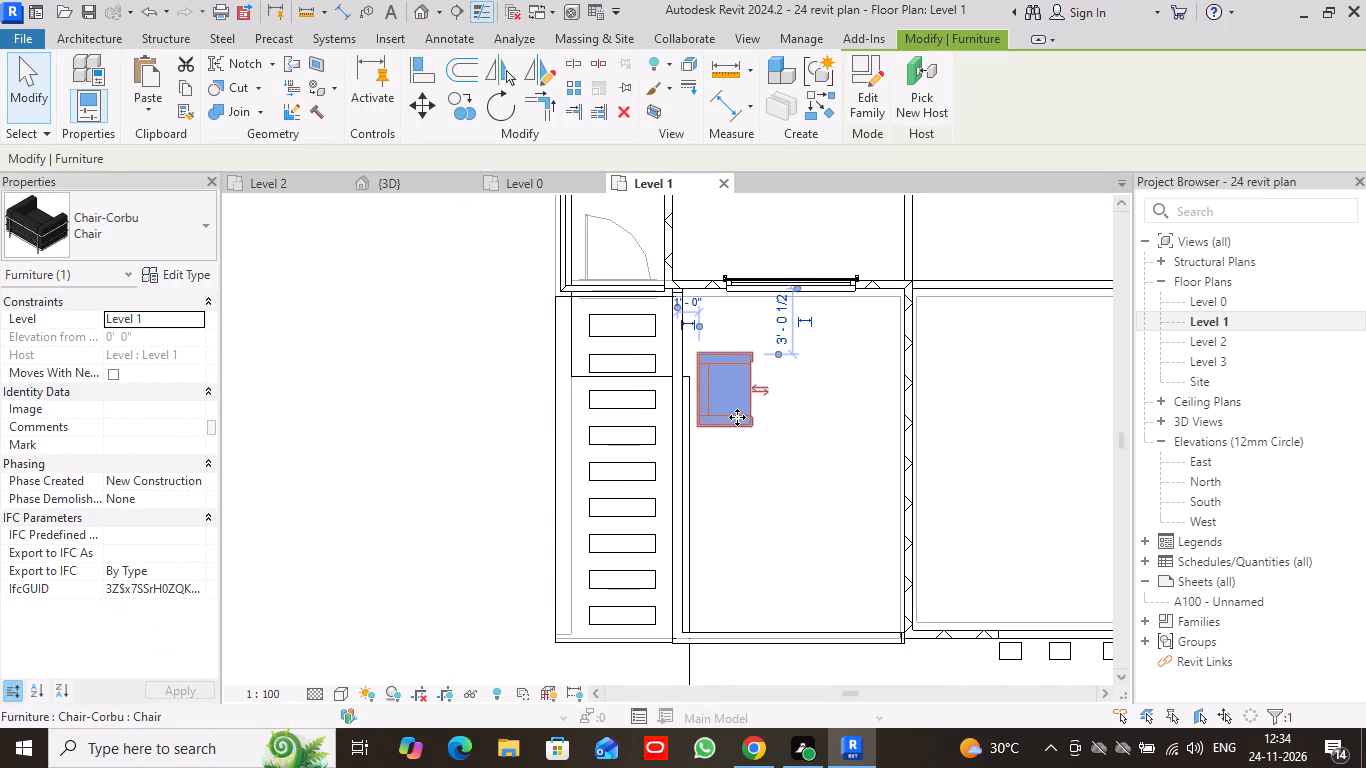
key("Down")
key("Down")
key("Down")
key("Down")
key("Down")
key("Down")
key("Down")
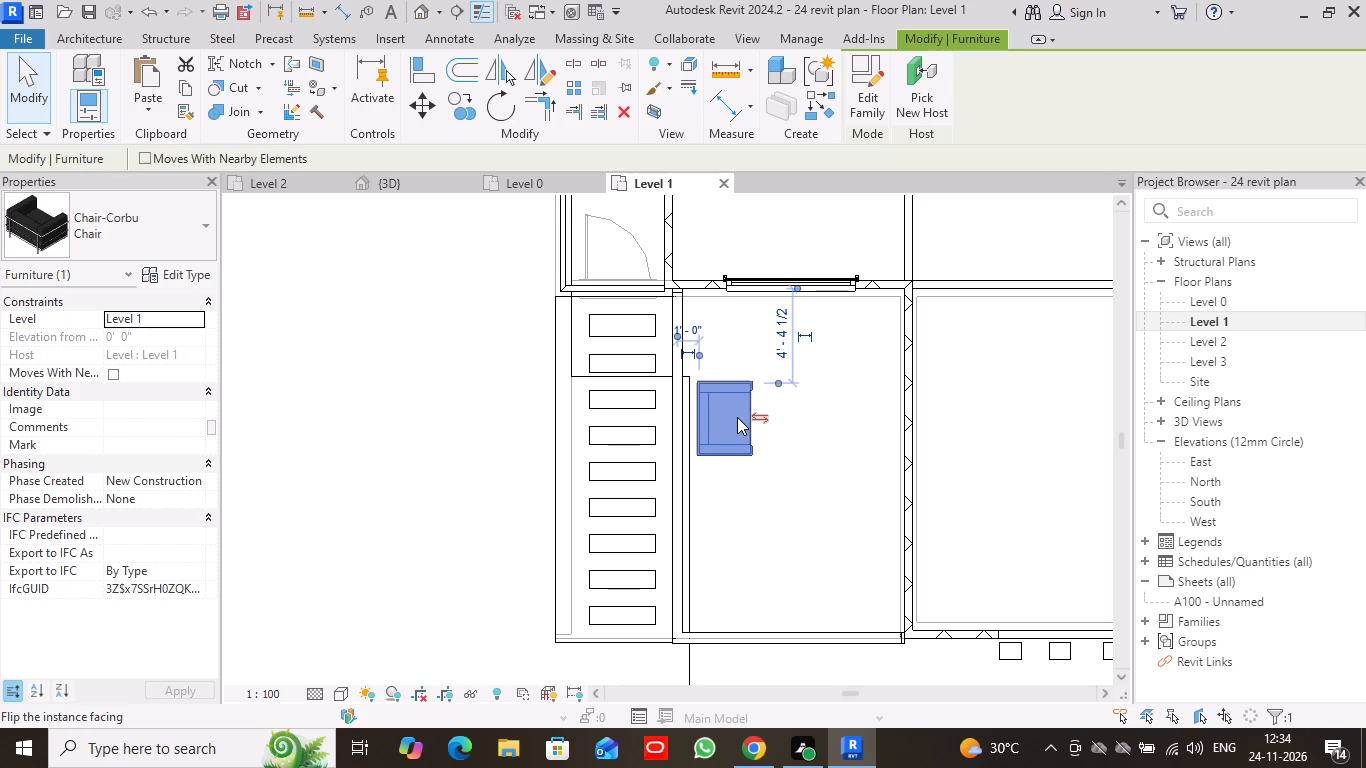
key("Down")
key("Down")
key("Down")
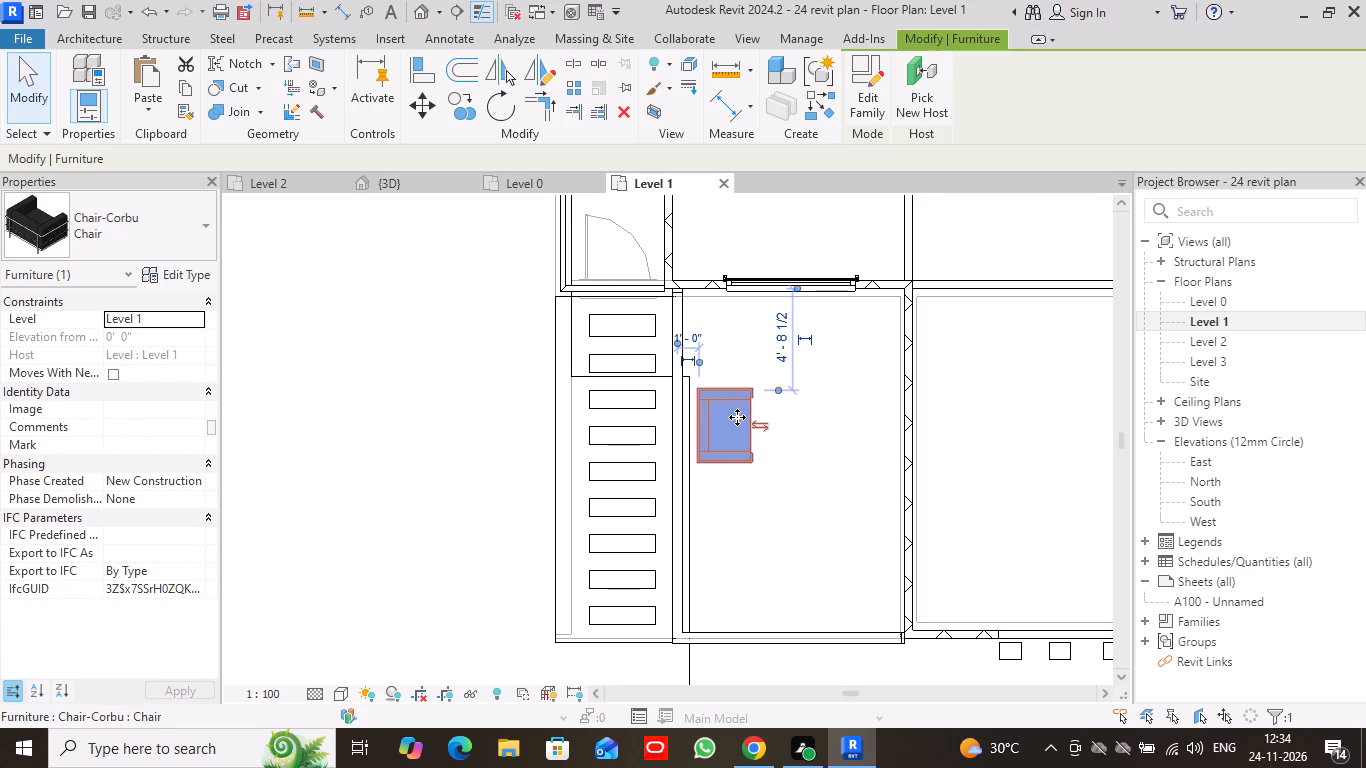
key("Down")
key("Down")
key("Down")
key("Down")
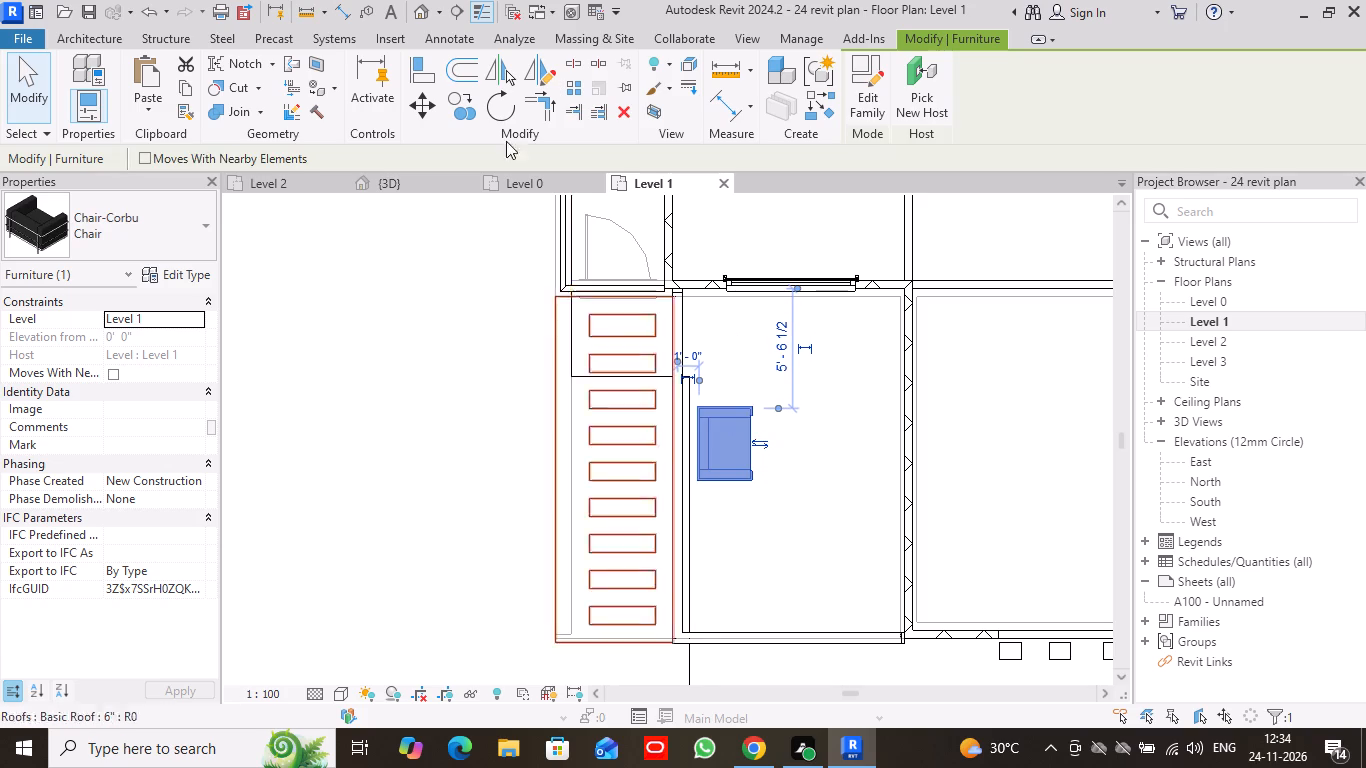
left_click(13, 97)
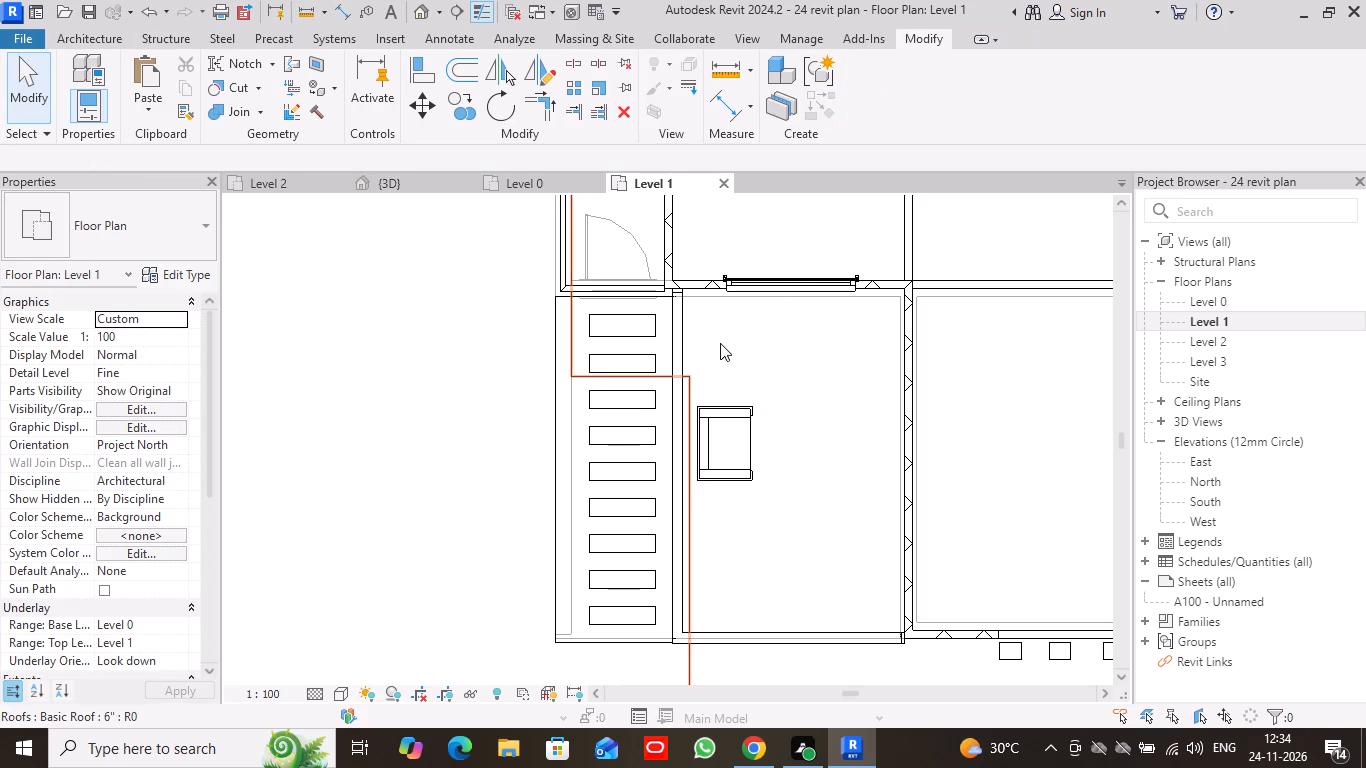
Place a Doors_IntSgl 1010x2110mm door on Level 1 in the wall facing the side balcony, 6" from the terrace-side corner, swinging into the room.
left_click(82, 38)
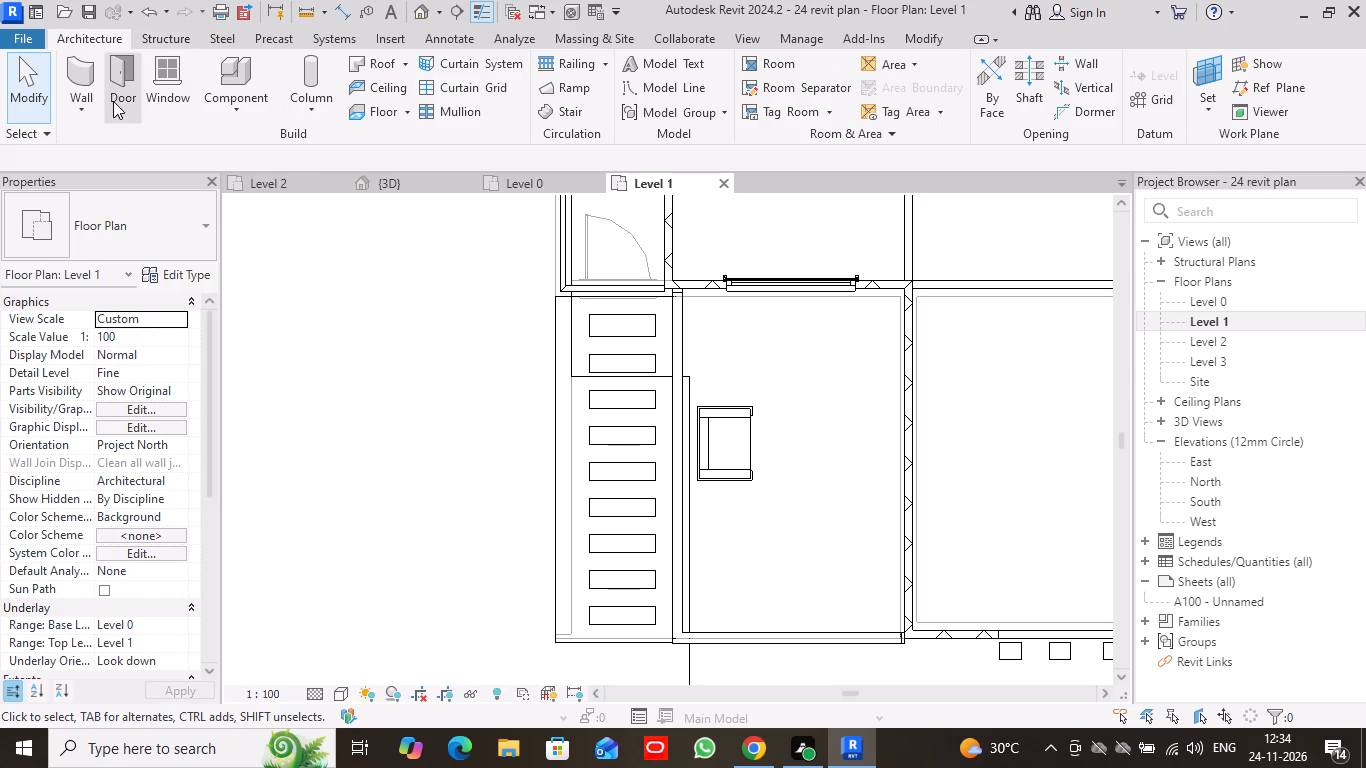
left_click(119, 101)
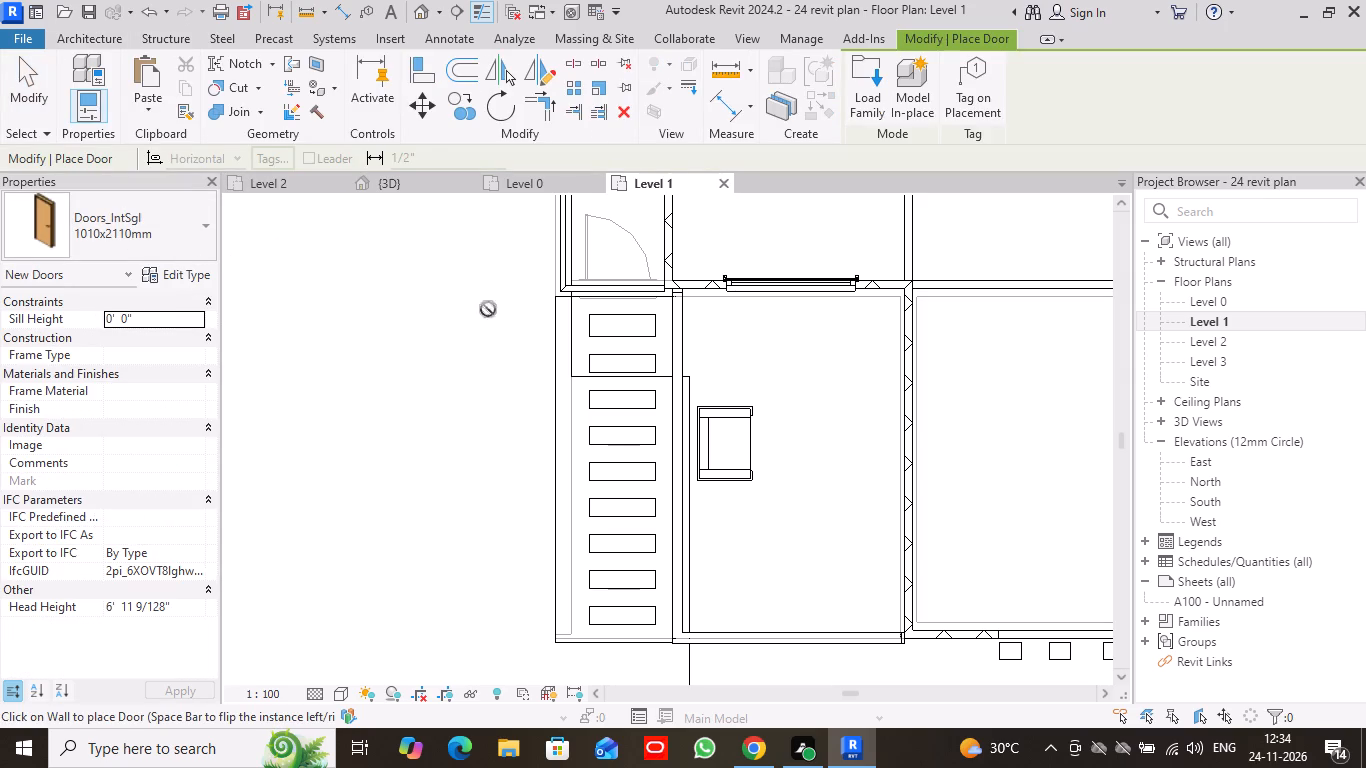
left_click(134, 225)
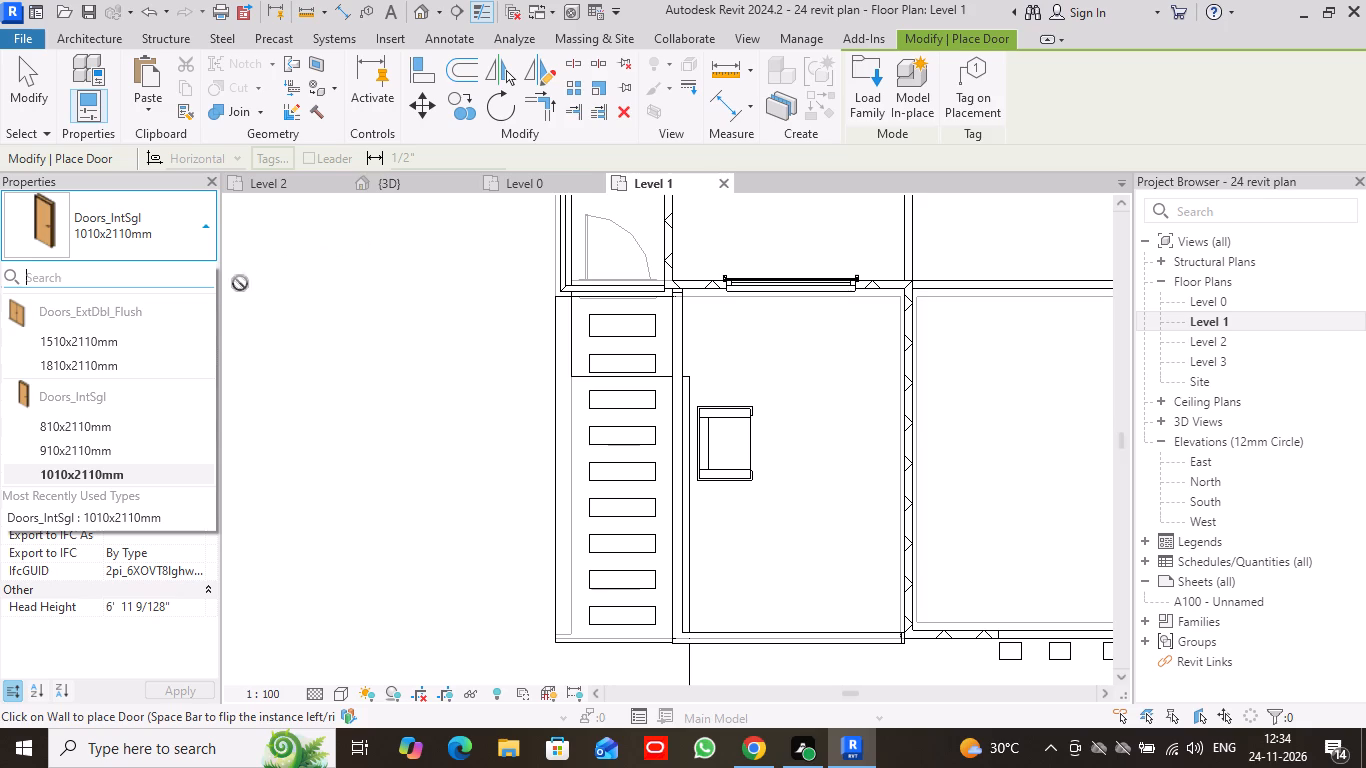
left_click(114, 463)
scroll(784, 338, "down", 2)
middle_click_drag(746, 389, 664, 477)
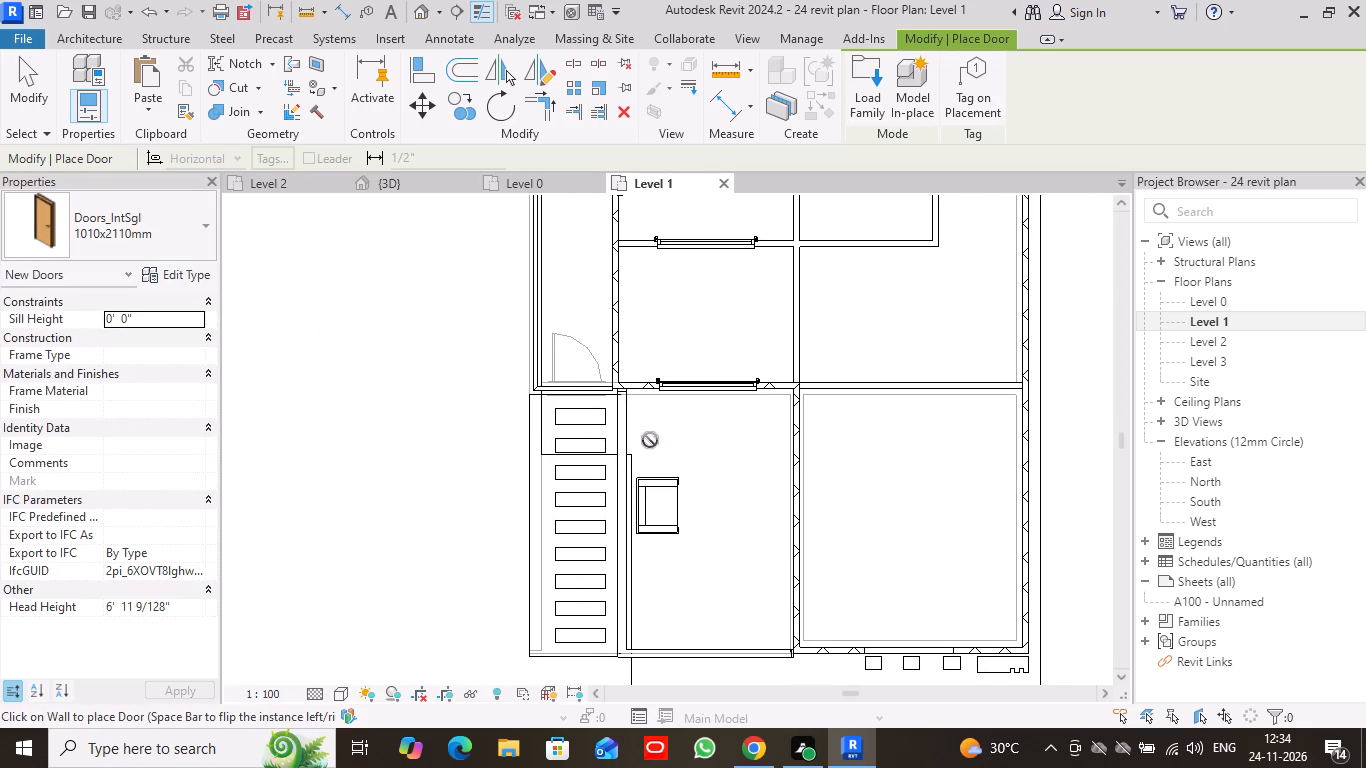
left_click(619, 348)
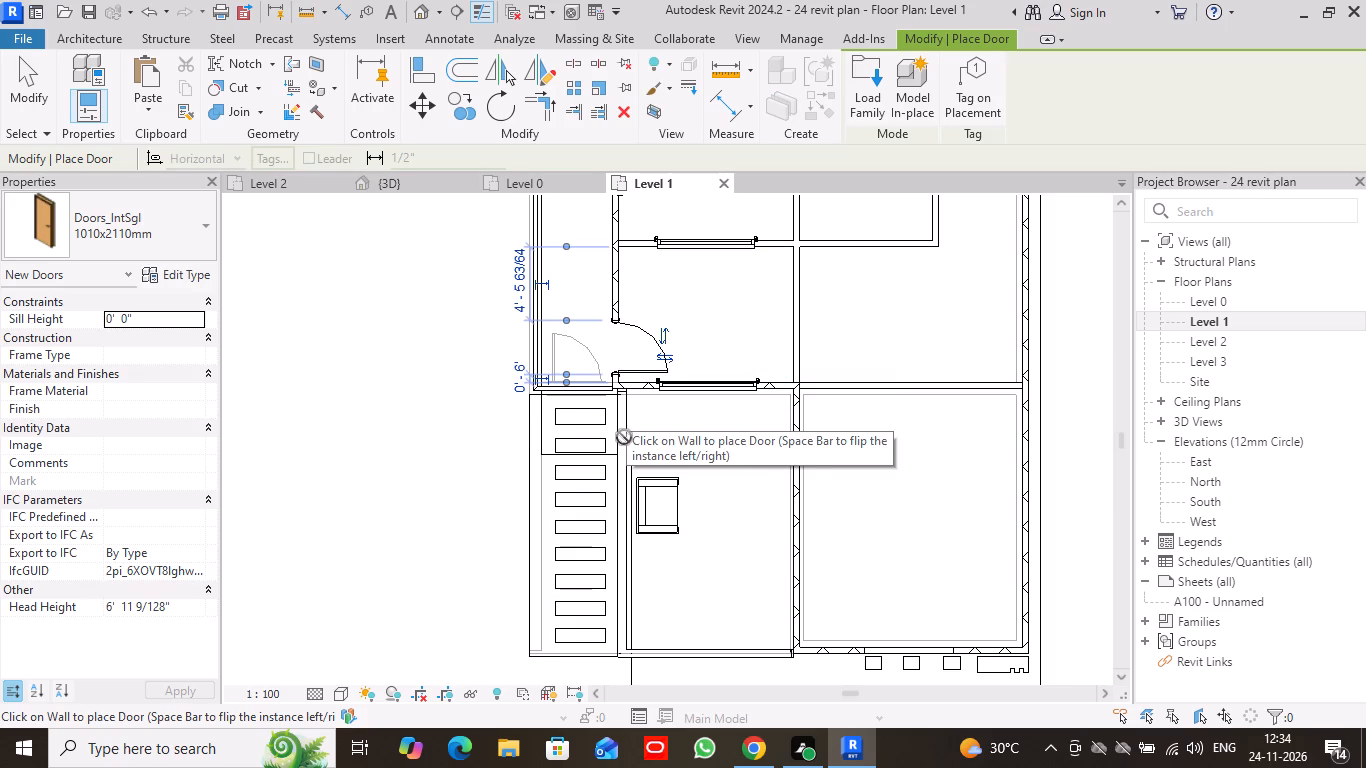
scroll(624, 437, "up", 3)
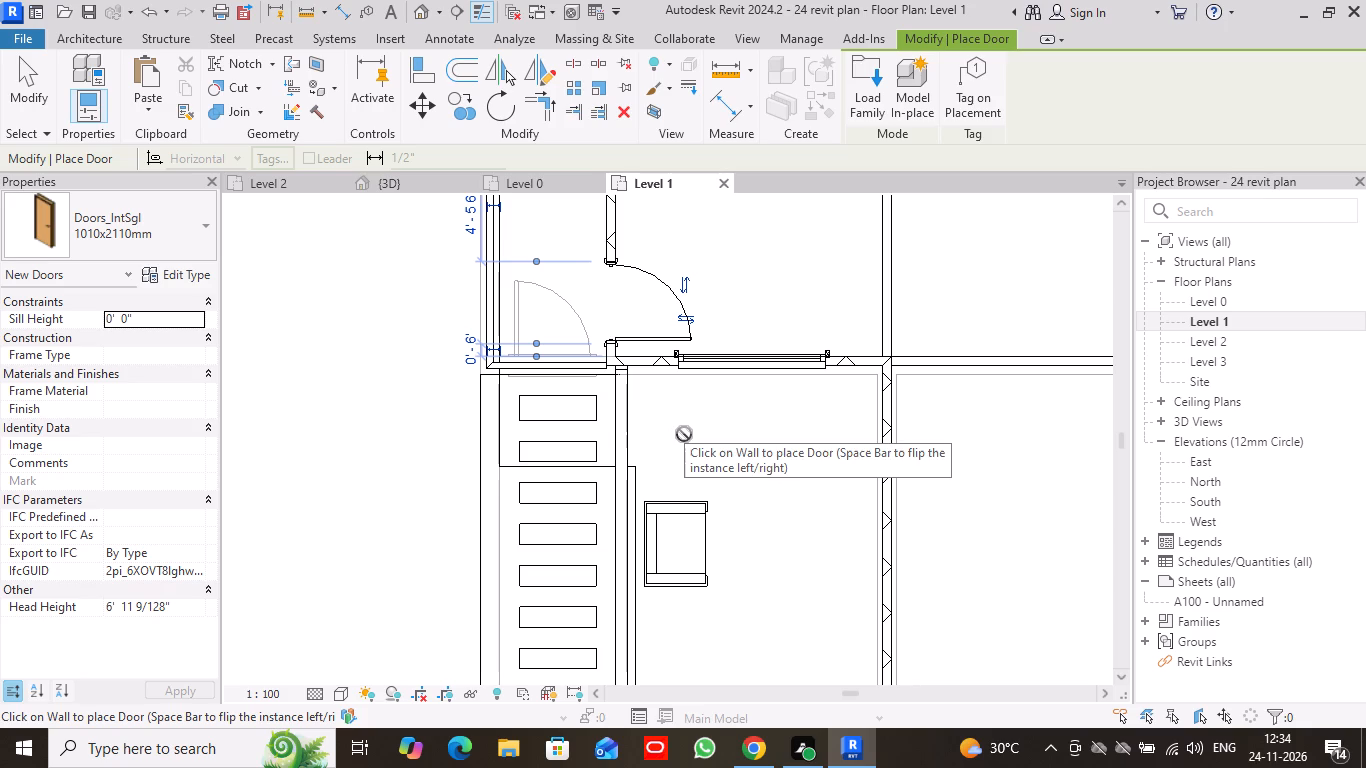
left_click(27, 82)
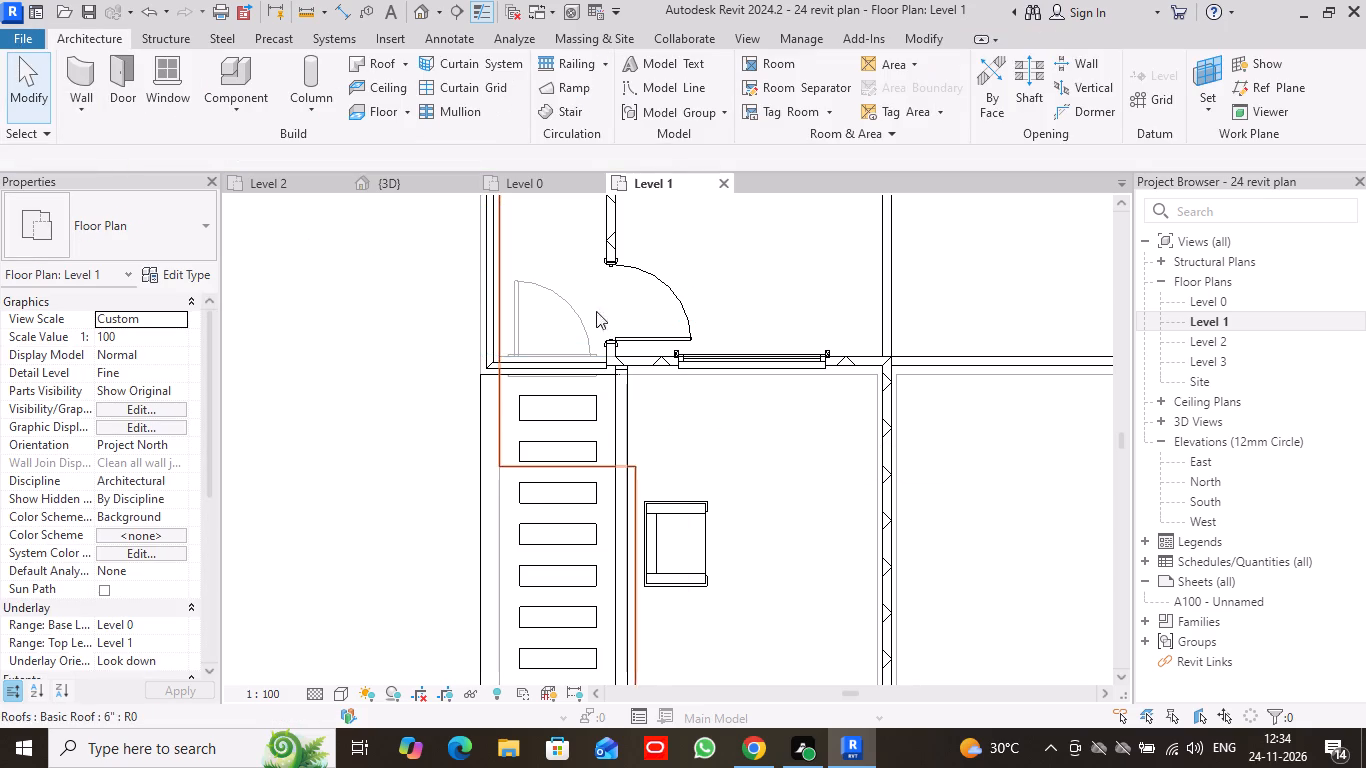
Examine the new upper-storey door, the moved chair, the terrace and the front facade in the Level 1 plan and in 3D.
scroll(704, 332, "down", 6)
middle_click_drag(779, 372, 626, 418)
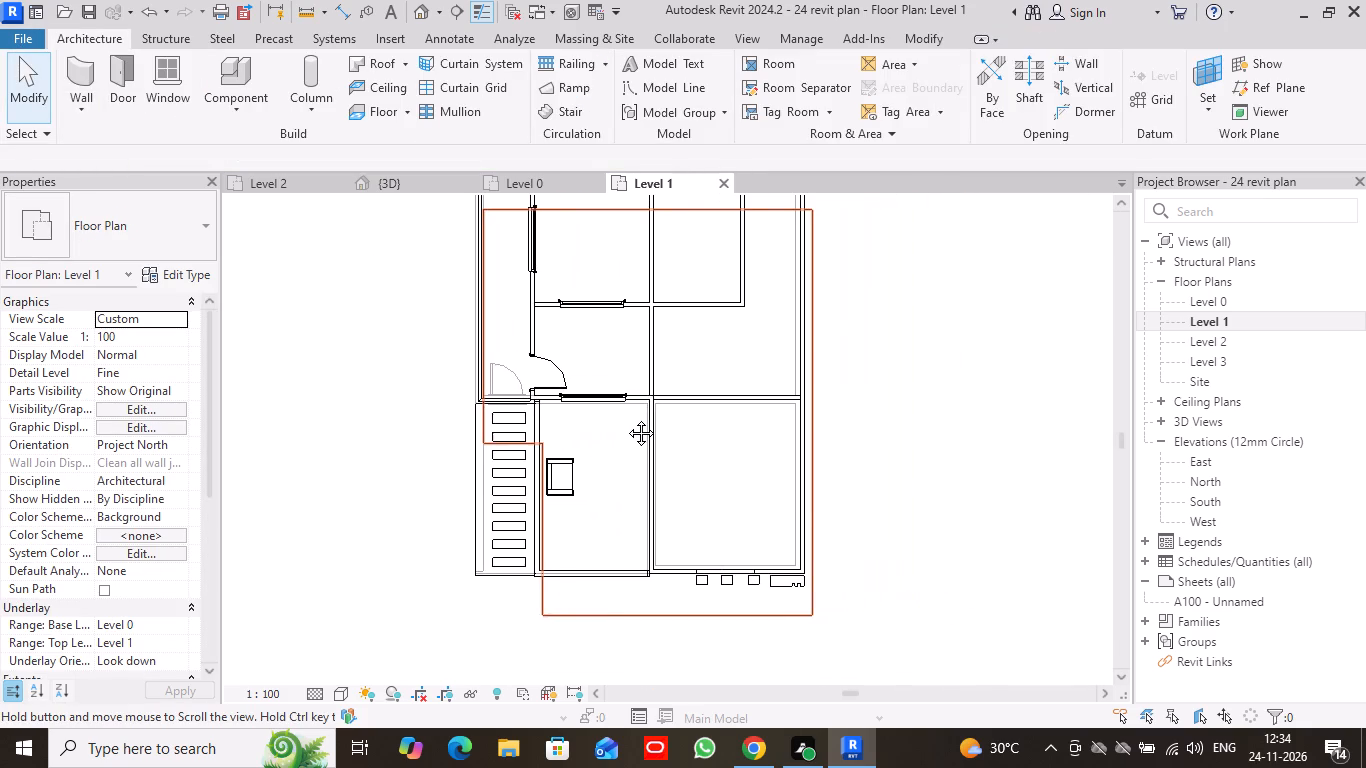
middle_click_drag(626, 418, 624, 418)
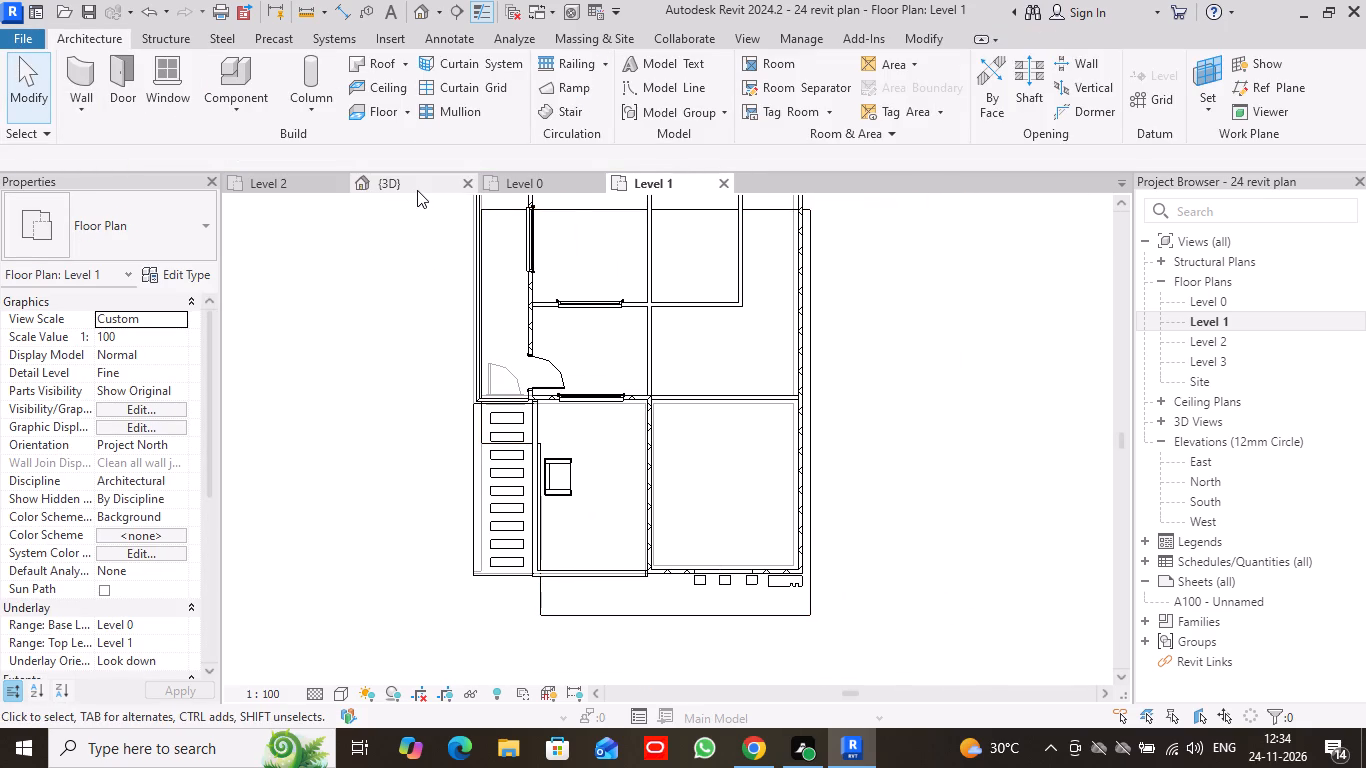
left_click(419, 188)
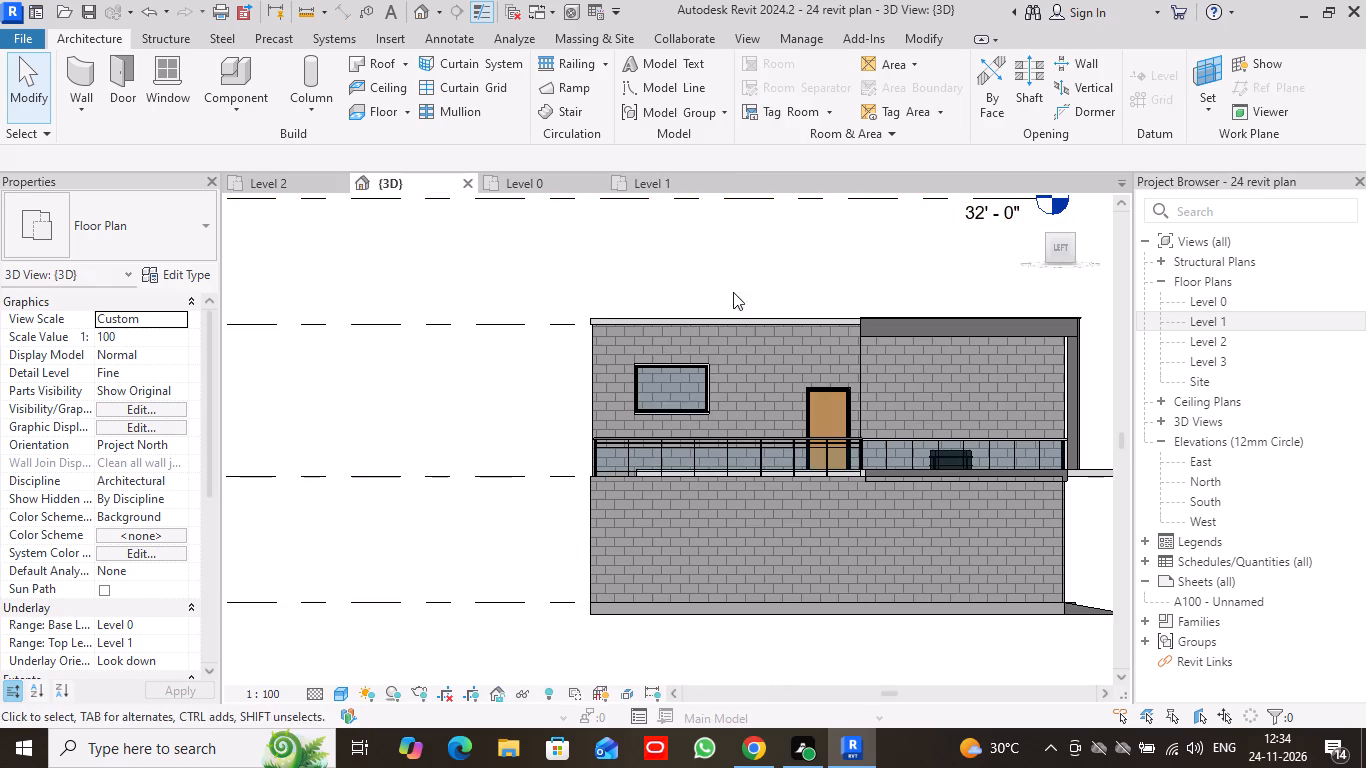
scroll(687, 267, "down", 1)
middle_click_drag(688, 267, 545, 227)
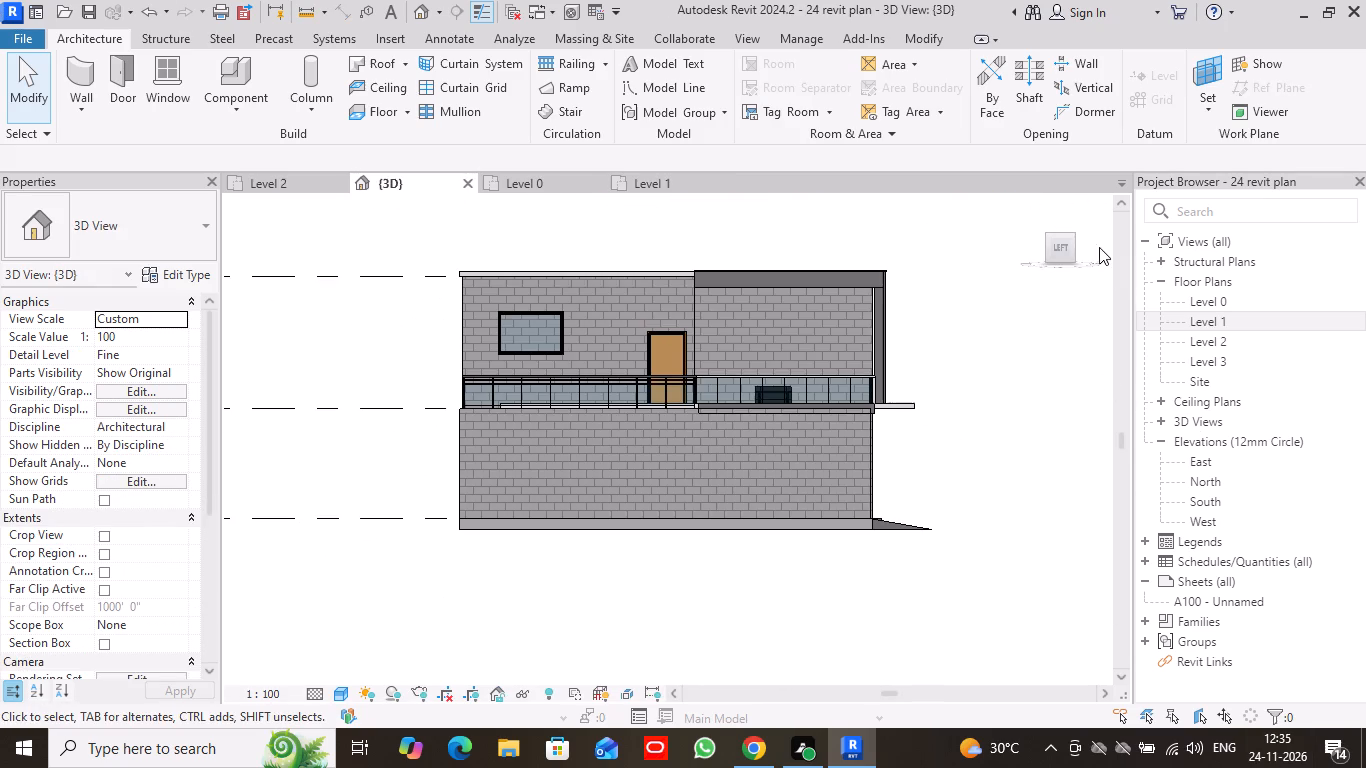
left_click_drag(1074, 234, 1064, 247)
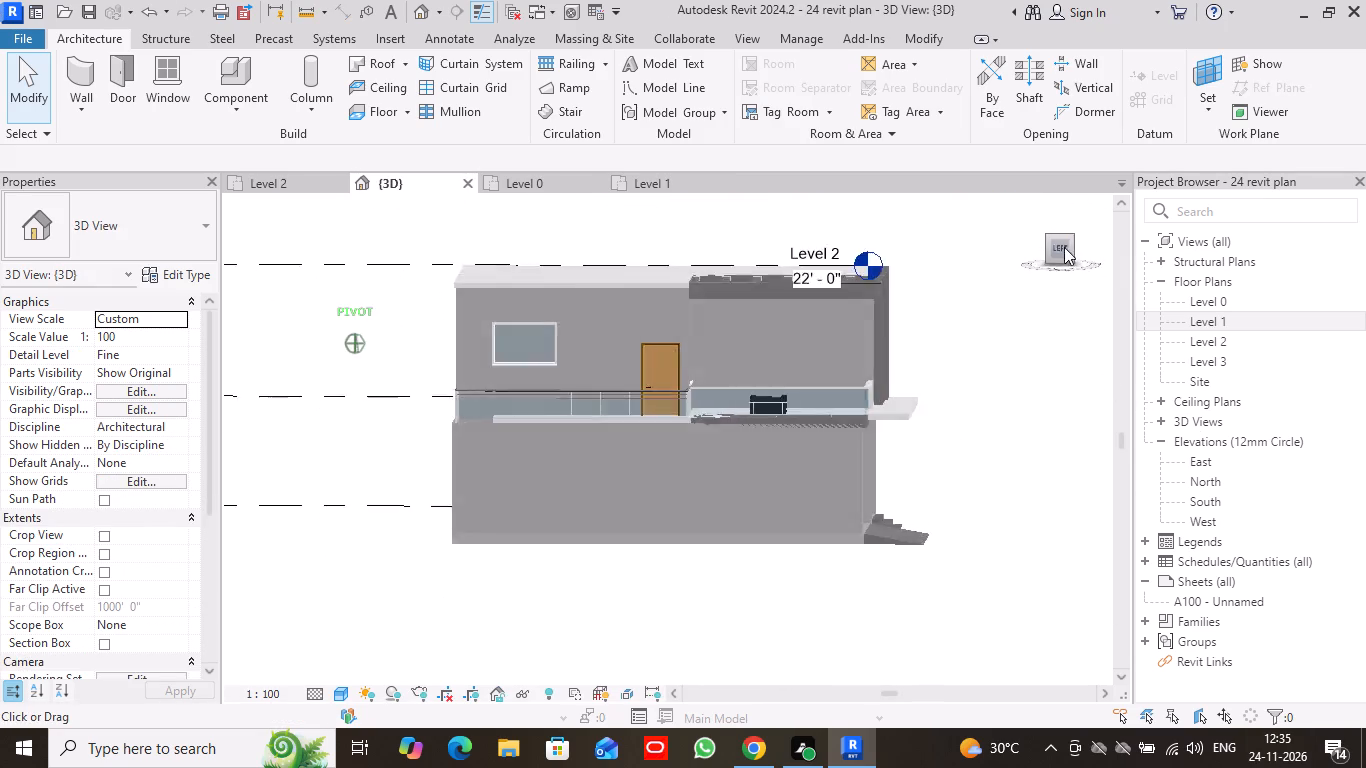
left_click_drag(1064, 247, 971, 278)
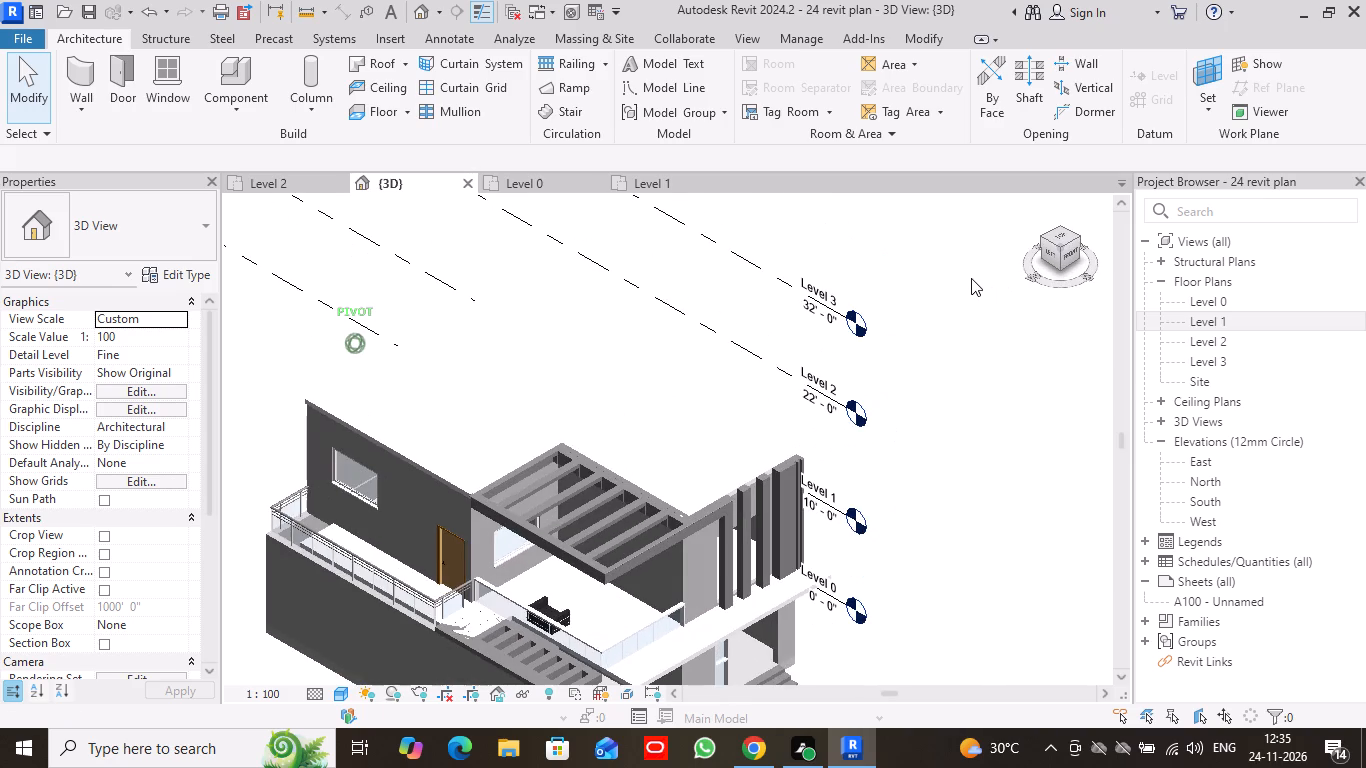
left_click_drag(971, 278, 894, 288)
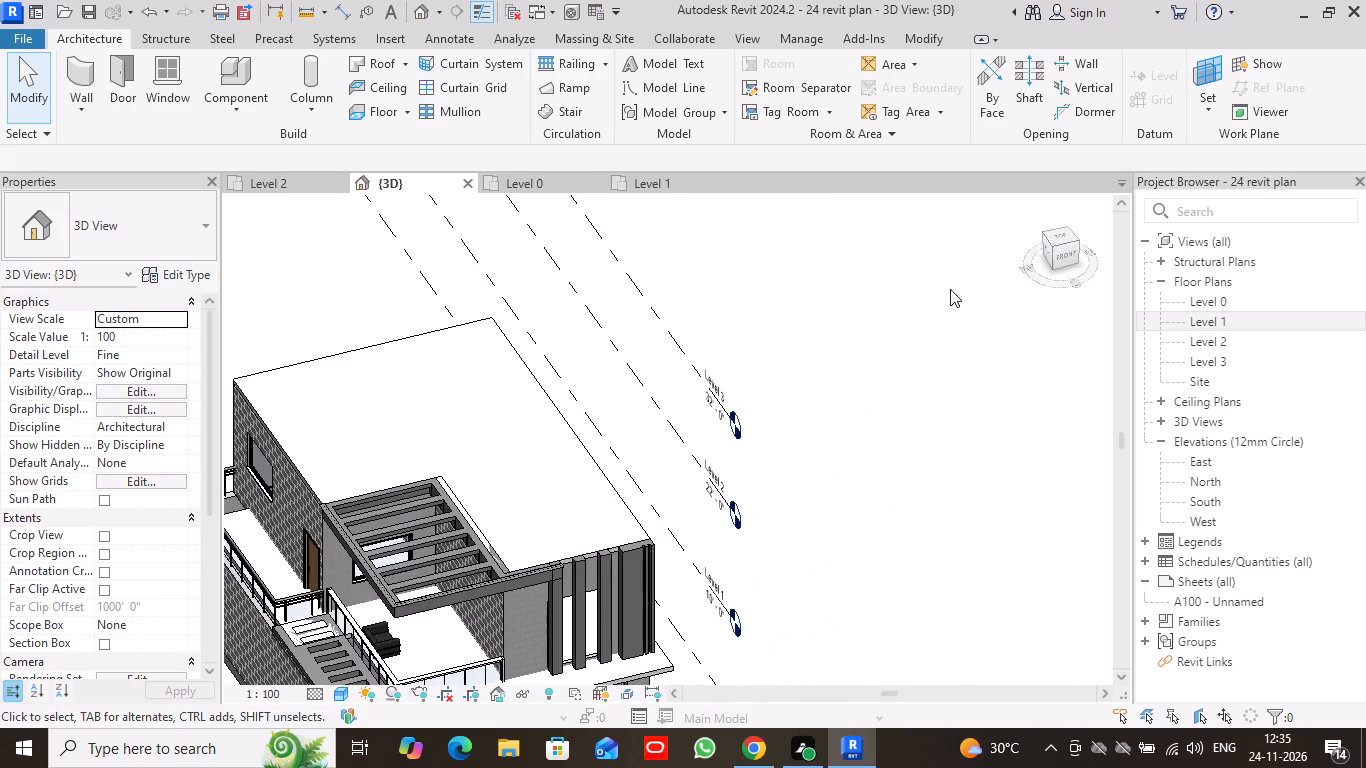
middle_click_drag(854, 498, 849, 360)
scroll(861, 382, "down", 1)
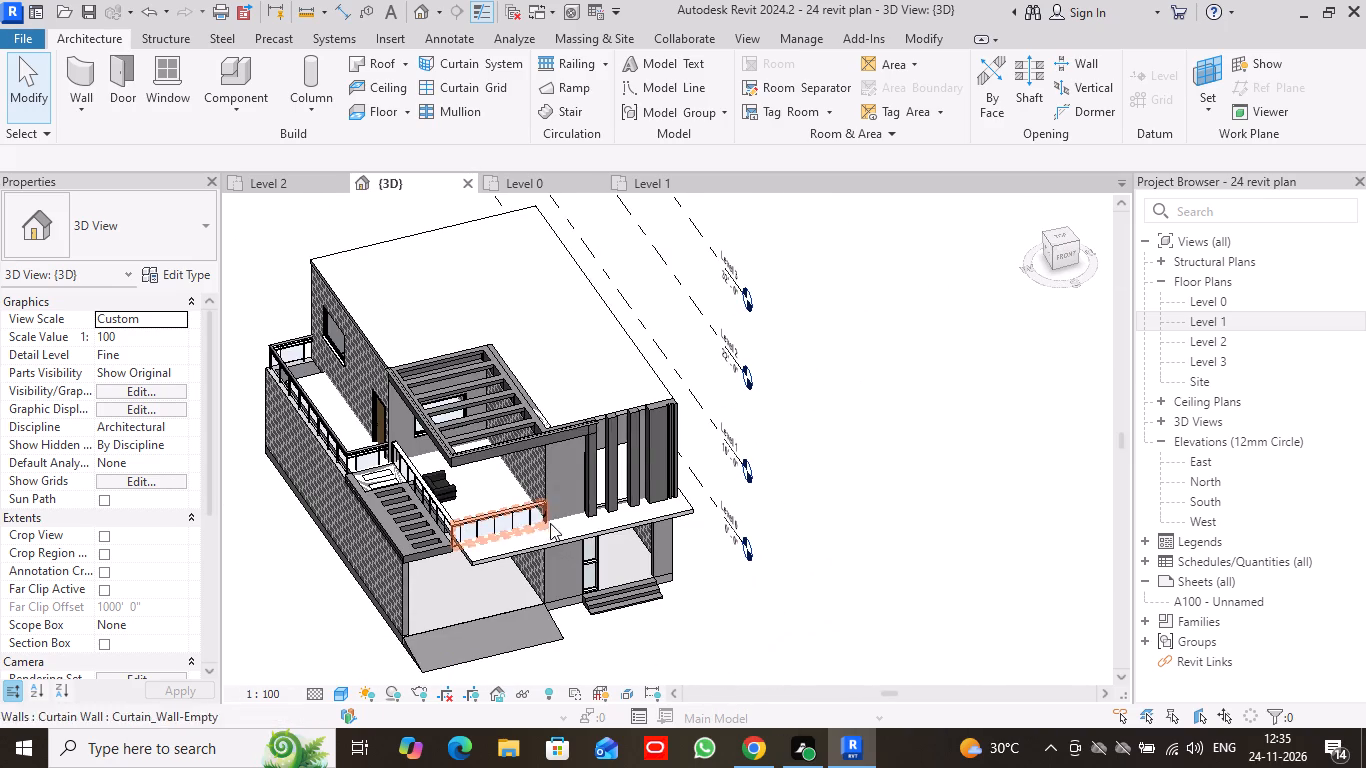
scroll(520, 511, "up", 8)
scroll(560, 484, "down", 4)
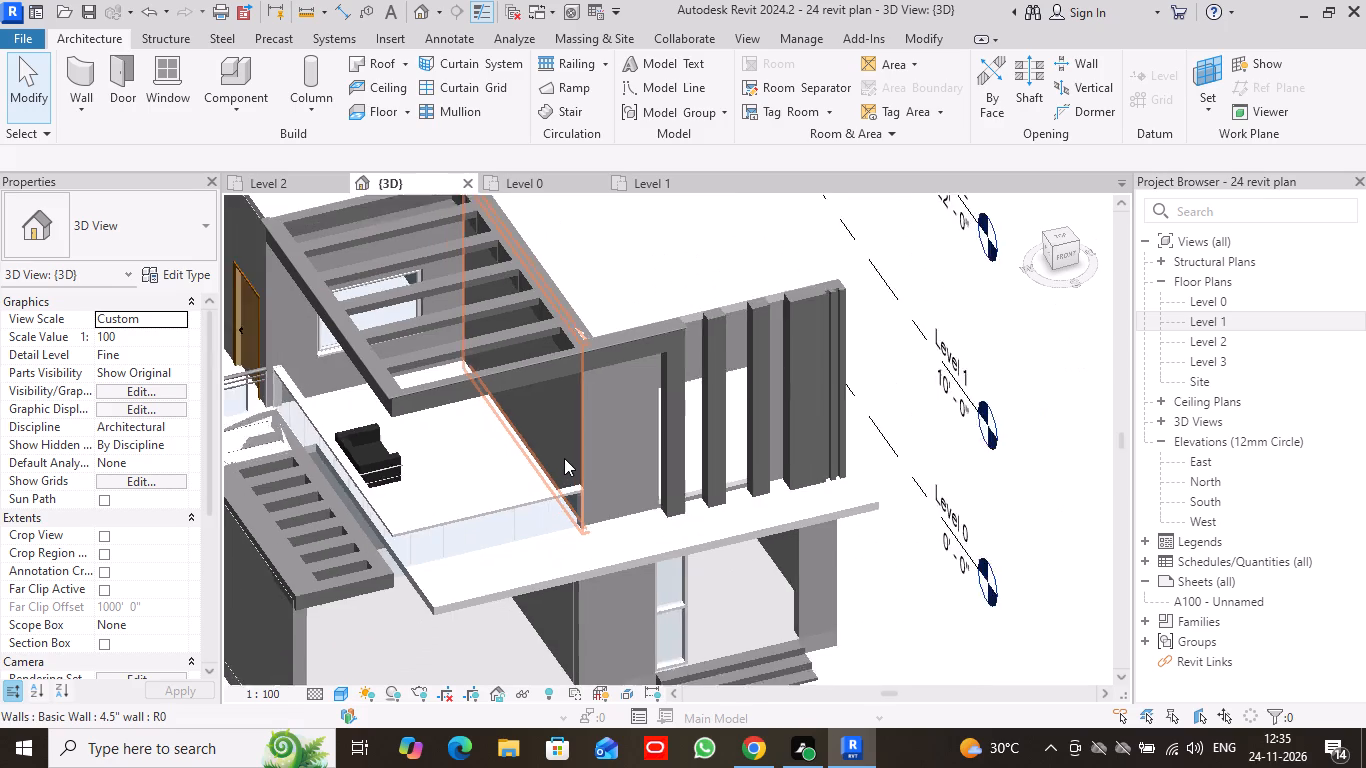
scroll(599, 446, "down", 1)
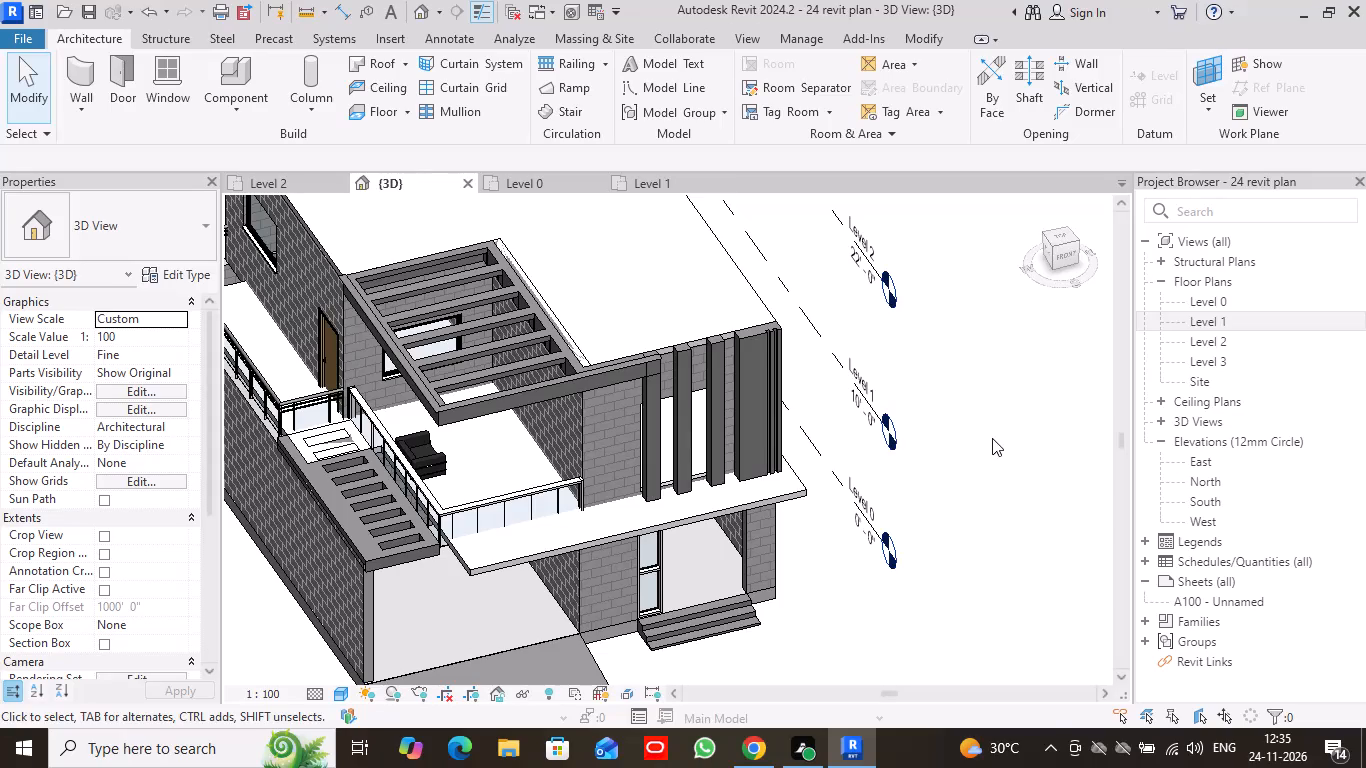
Examine the whole Level 1 floor plan, including the new door, terrace, chair and surrounding walls.
left_click(645, 180)
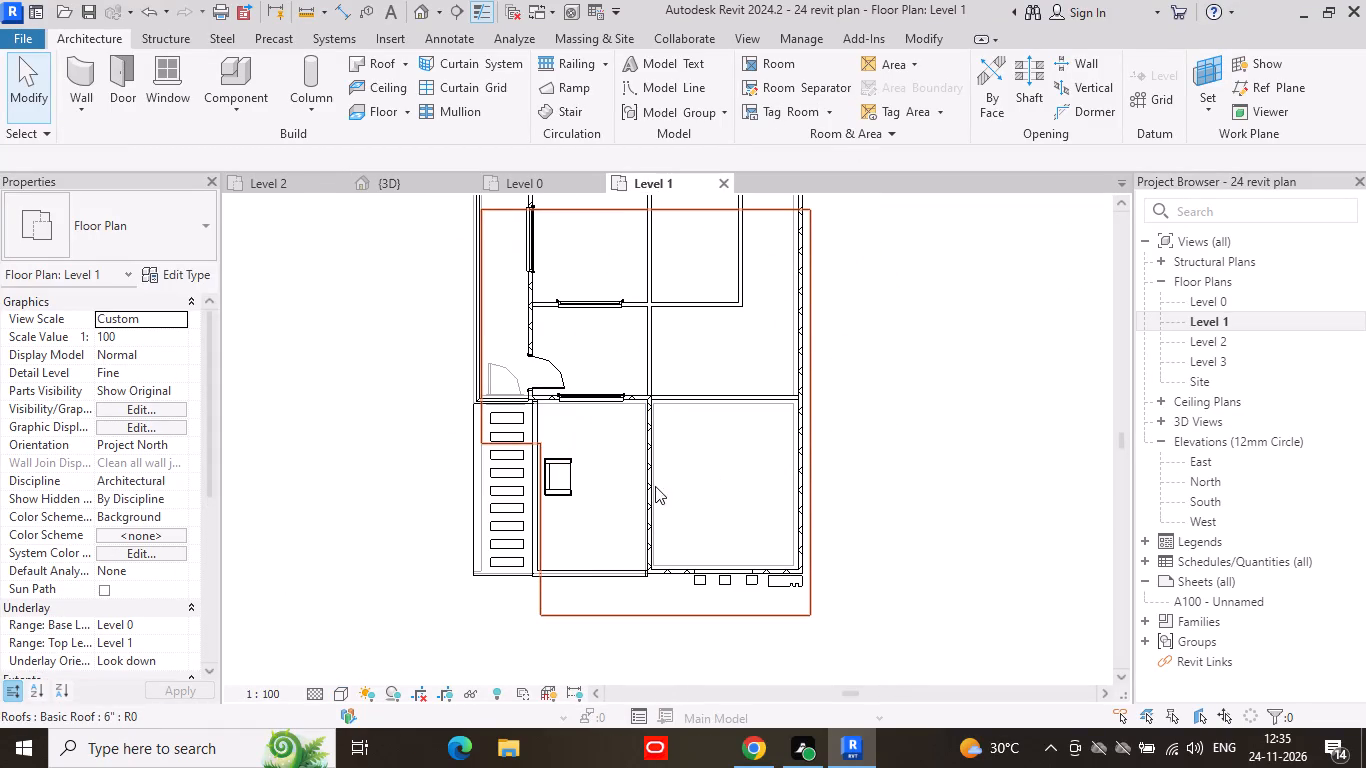
scroll(960, 292, "down", 3)
middle_click_drag(949, 314, 896, 363)
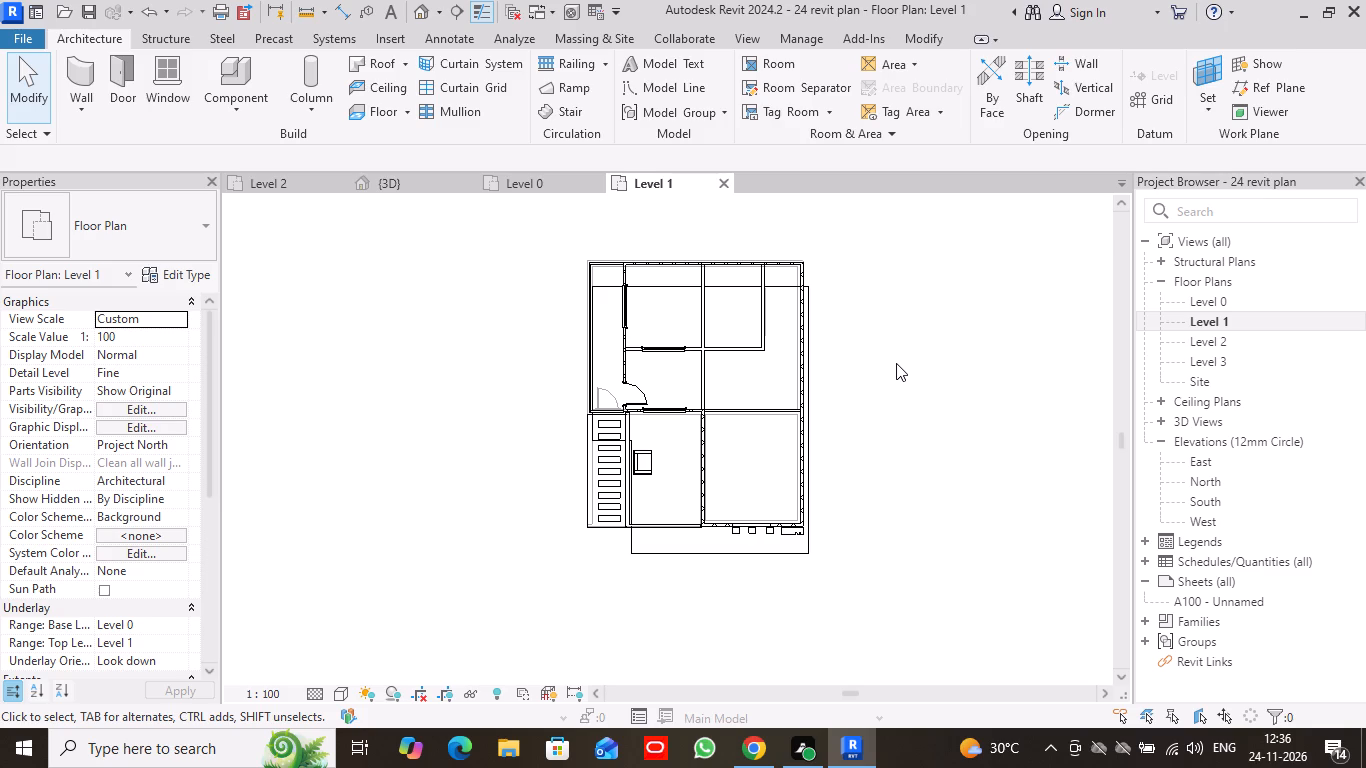
scroll(861, 404, "down", 1)
middle_click_drag(859, 430, 835, 354)
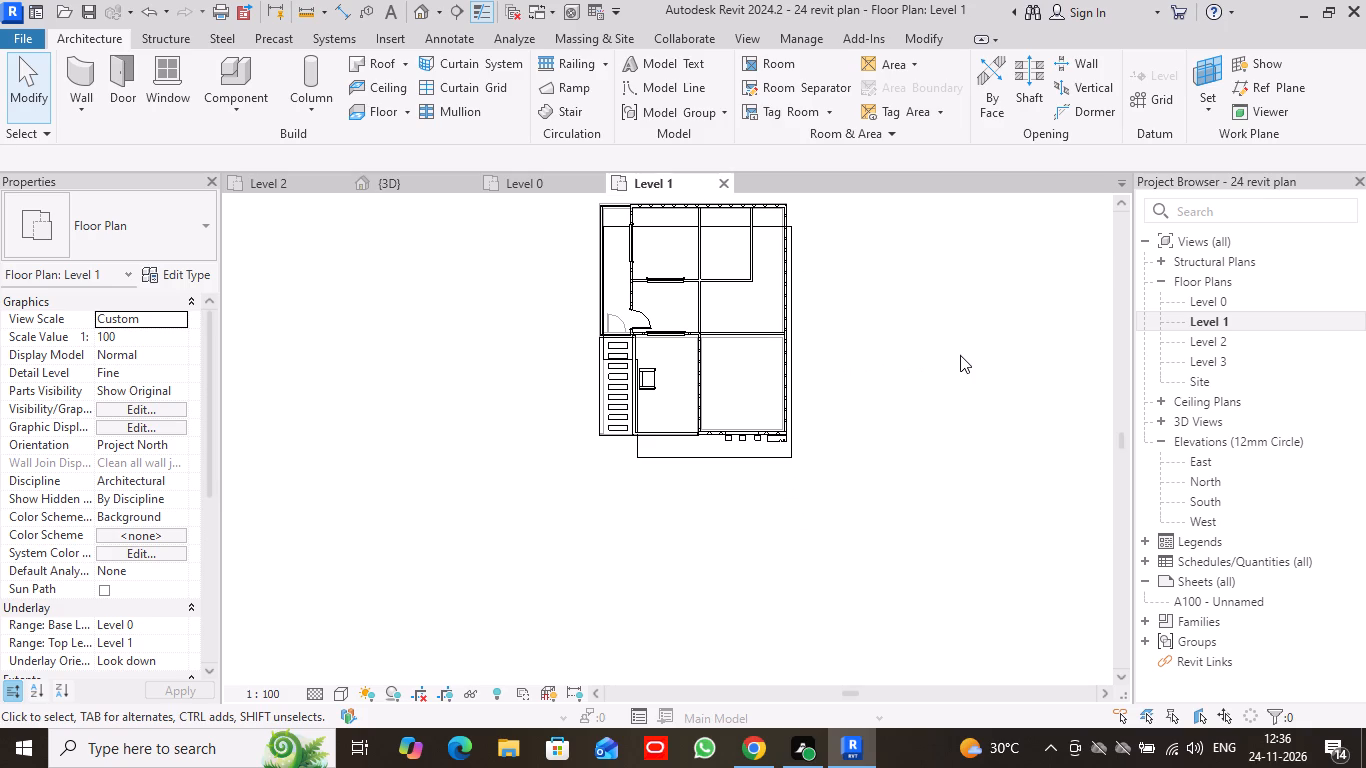
scroll(927, 361, "down", 1)
scroll(837, 279, "up", 1)
middle_click_drag(837, 279, 842, 305)
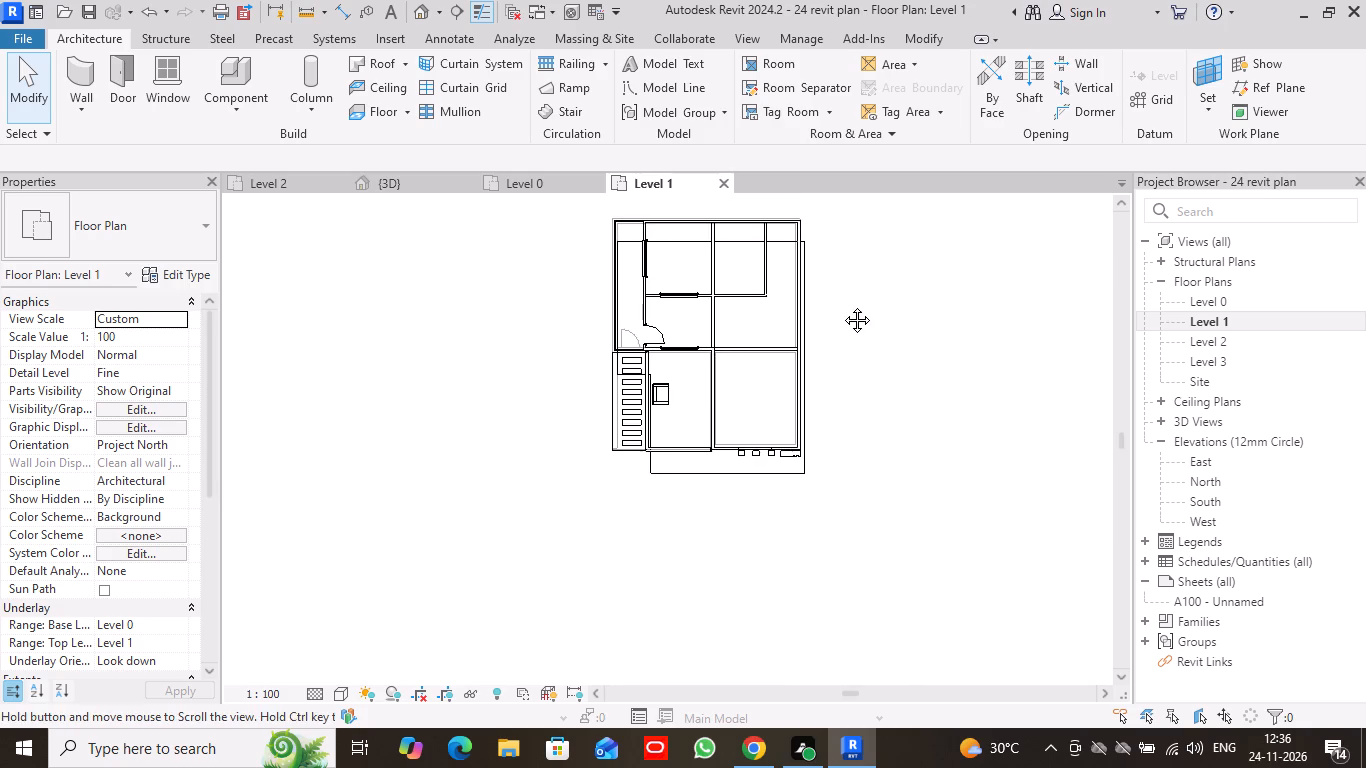
middle_click_drag(842, 305, 842, 313)
scroll(842, 315, "up", 1)
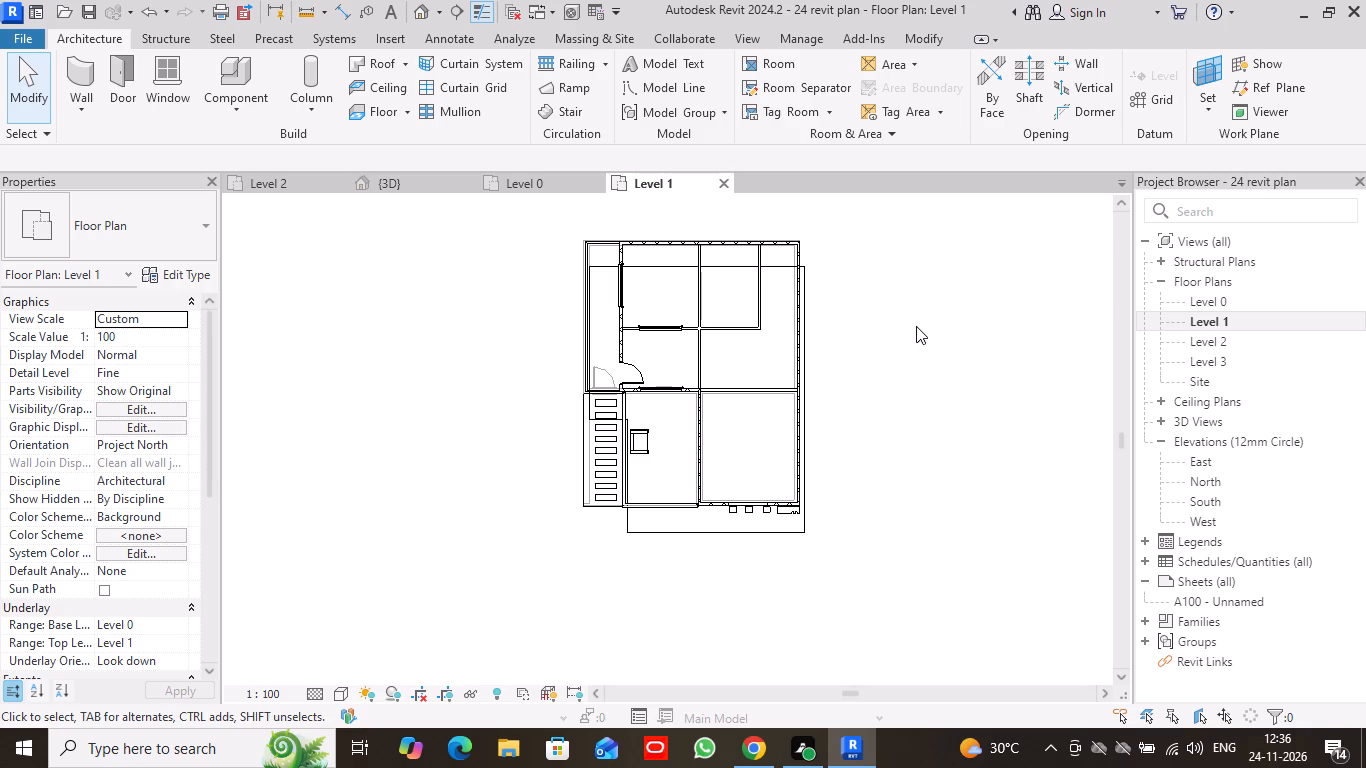
middle_click_drag(916, 326, 915, 354)
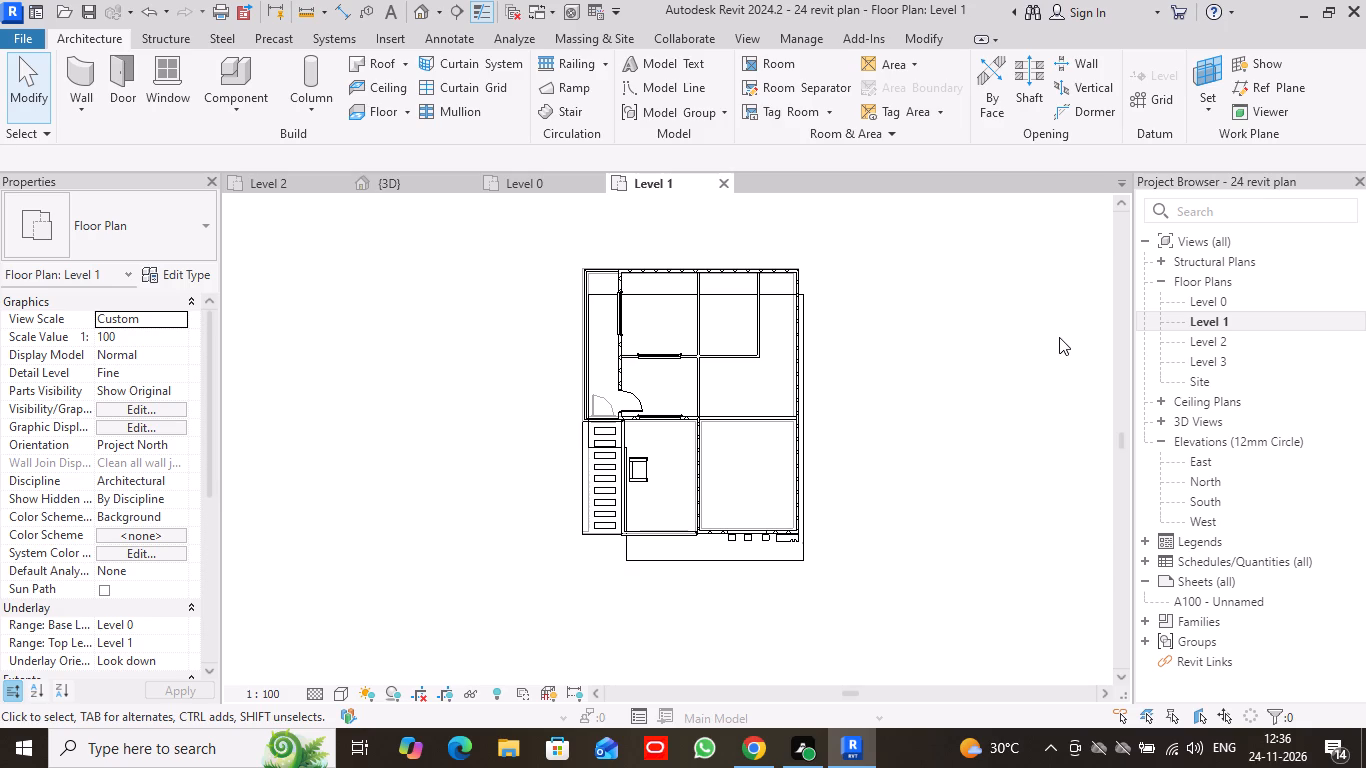
scroll(1138, 367, "down", 1)
scroll(837, 414, "down", 1)
scroll(836, 417, "up", 2)
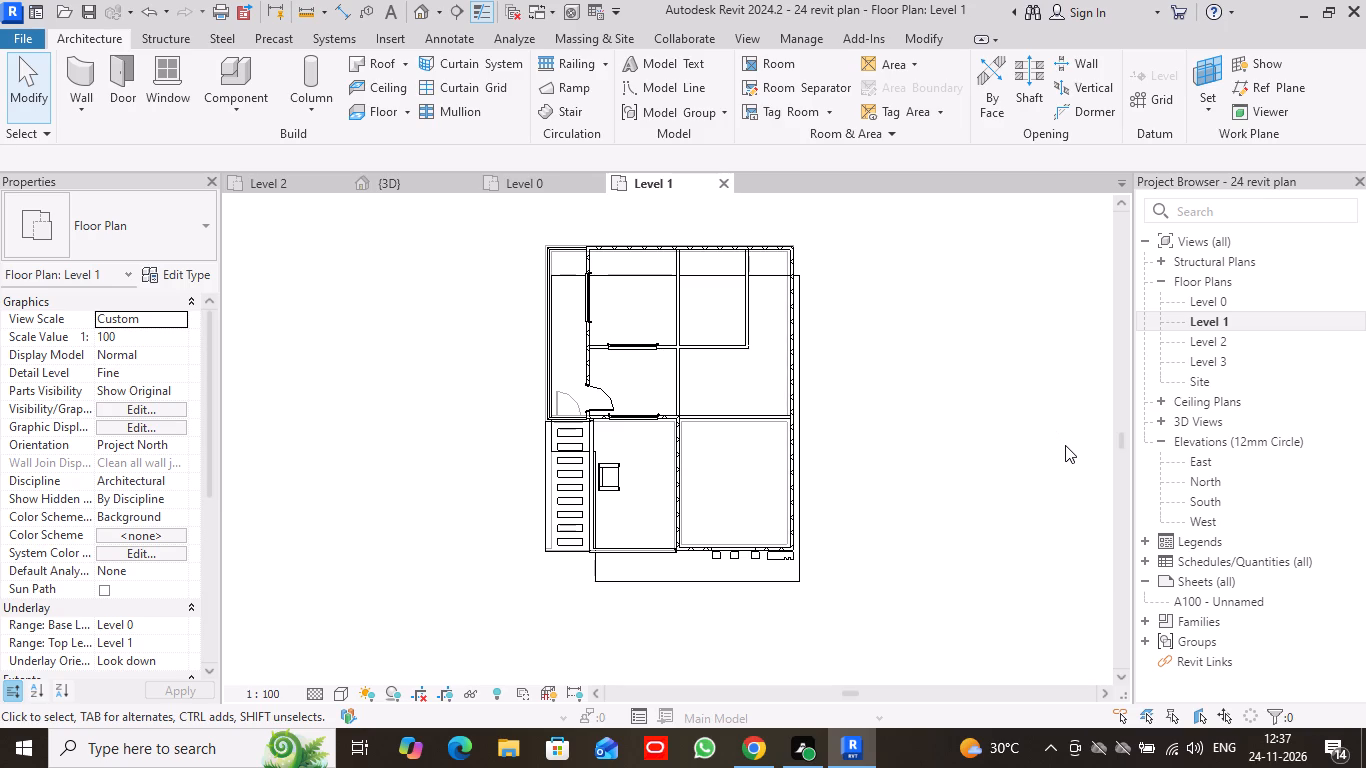
scroll(903, 460, "down", 1)
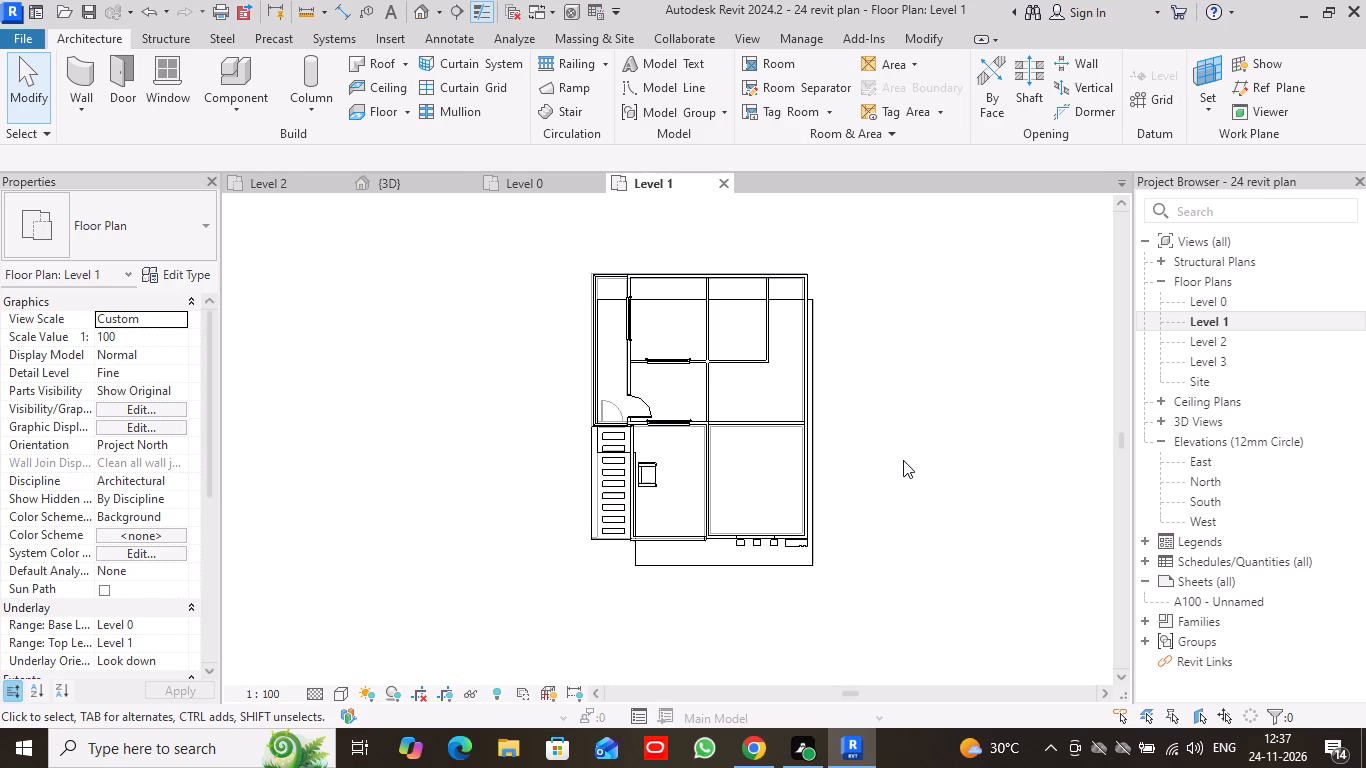
Start an in-place model of the Generic Models category in the Level 0 floor plan, accepting the default name.
left_click(568, 178)
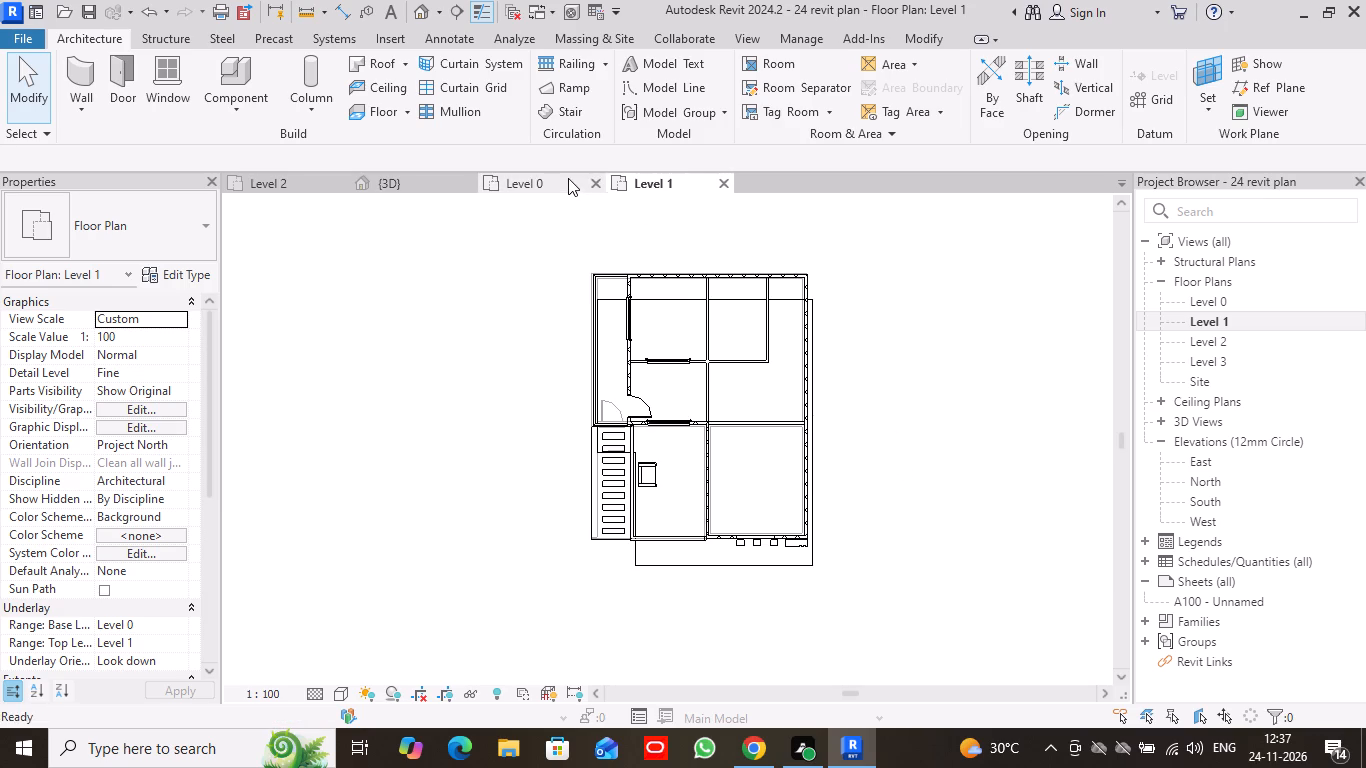
scroll(768, 413, "down", 1)
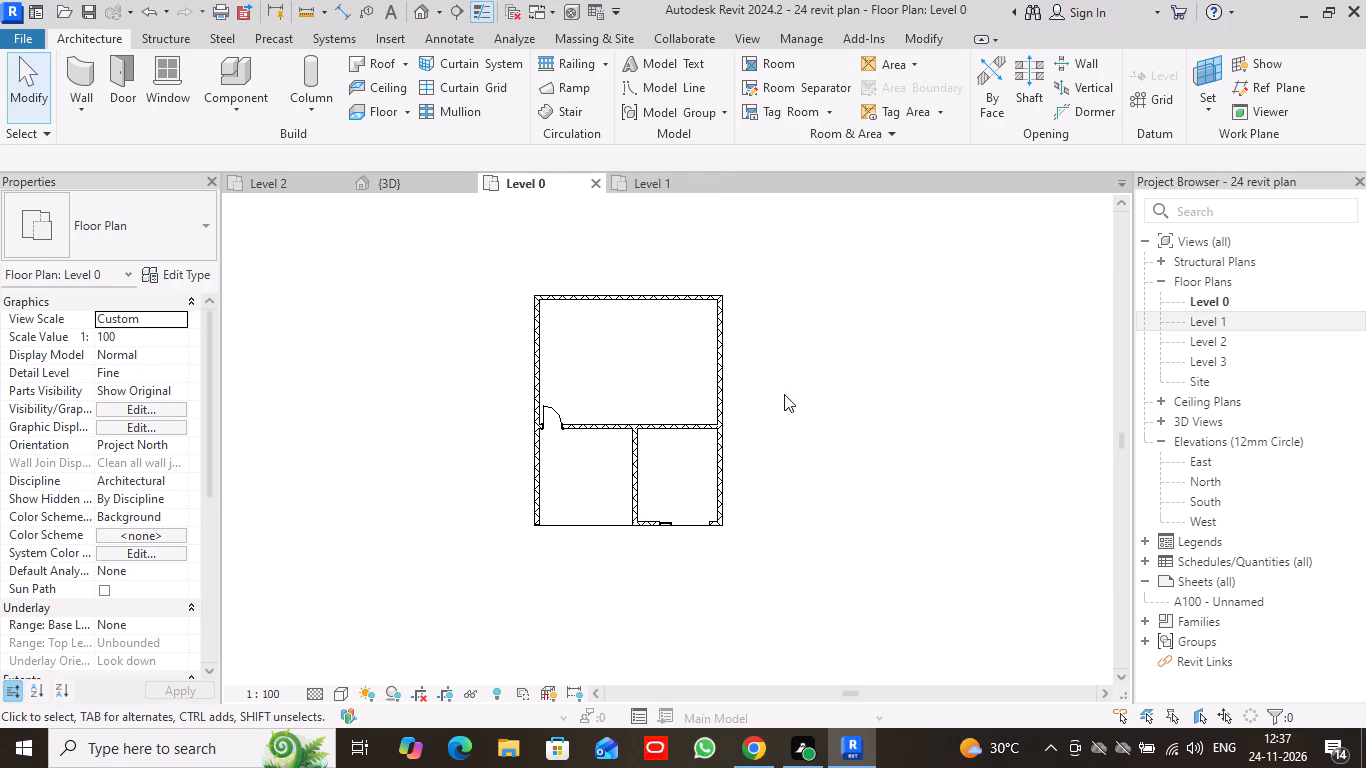
middle_click_drag(784, 394, 830, 382)
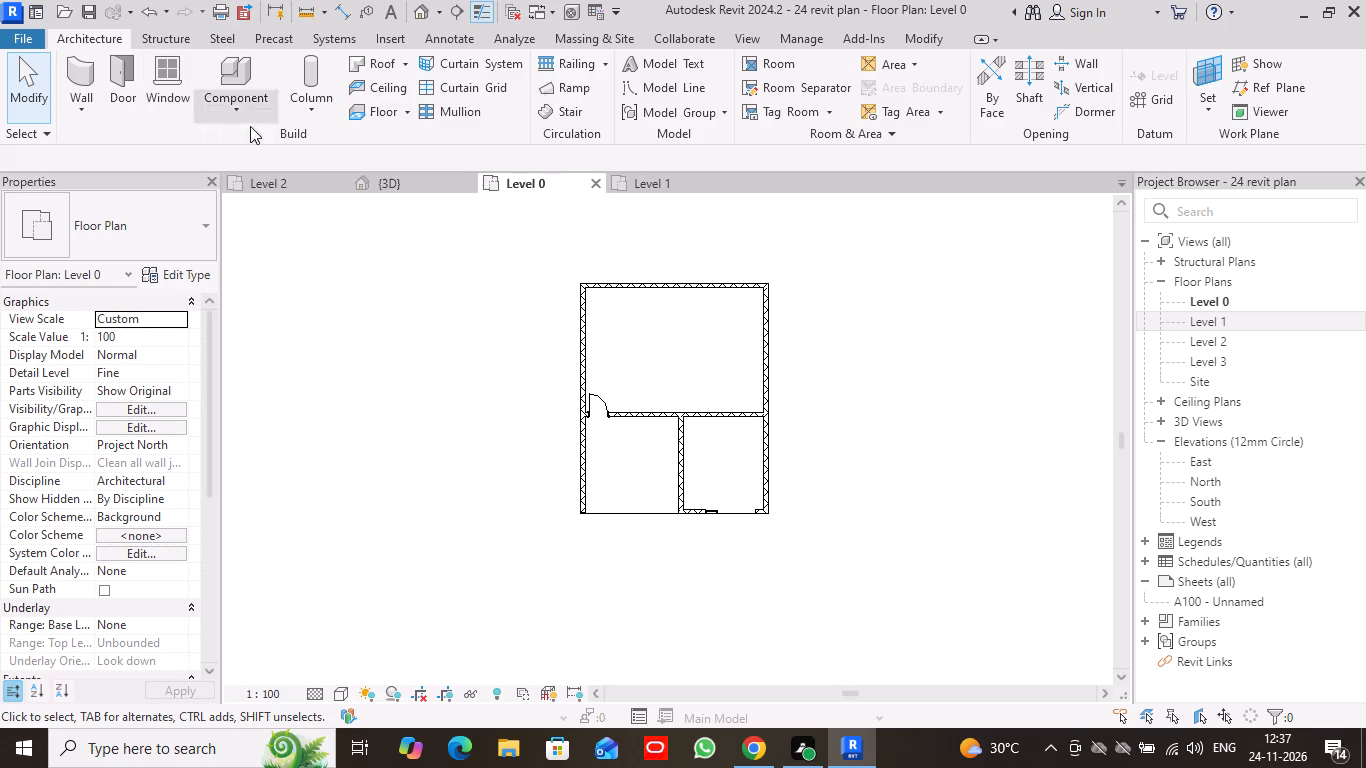
left_click(236, 112)
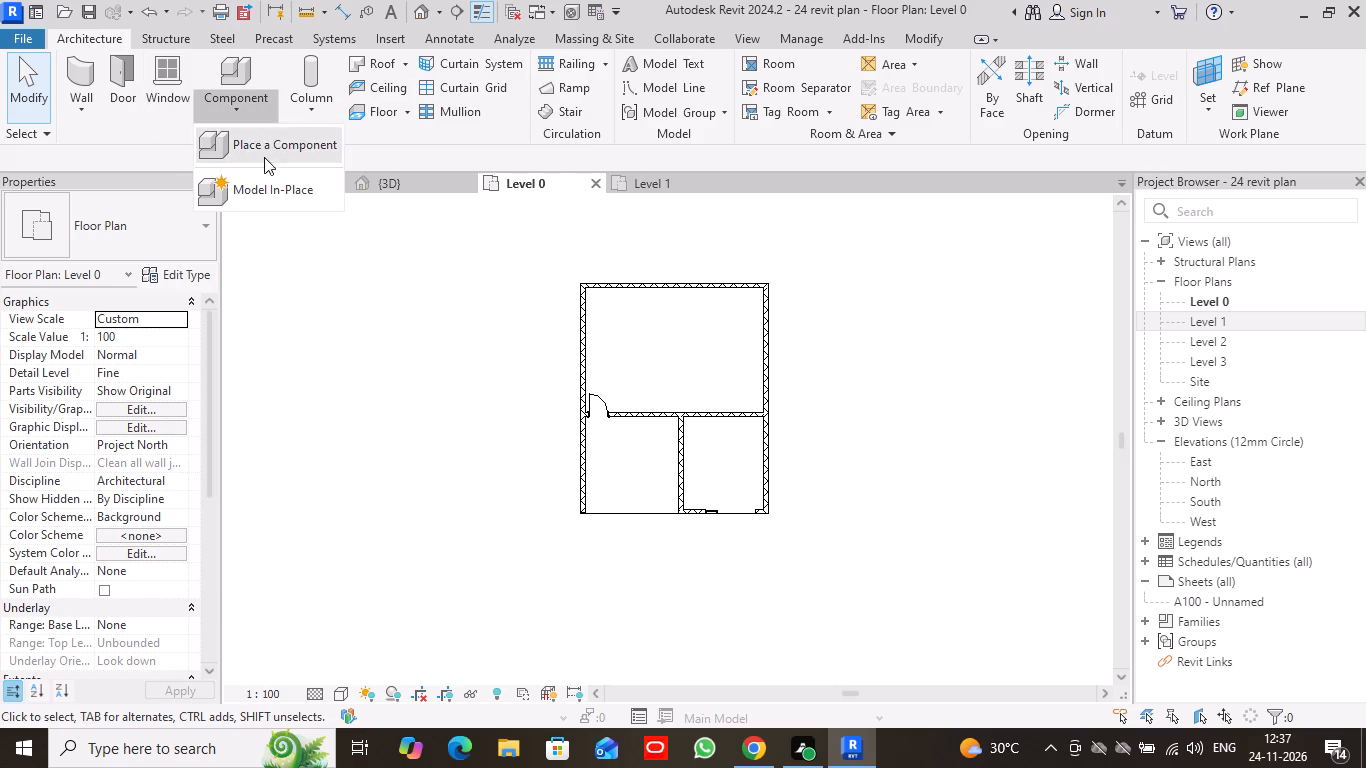
left_click(264, 186)
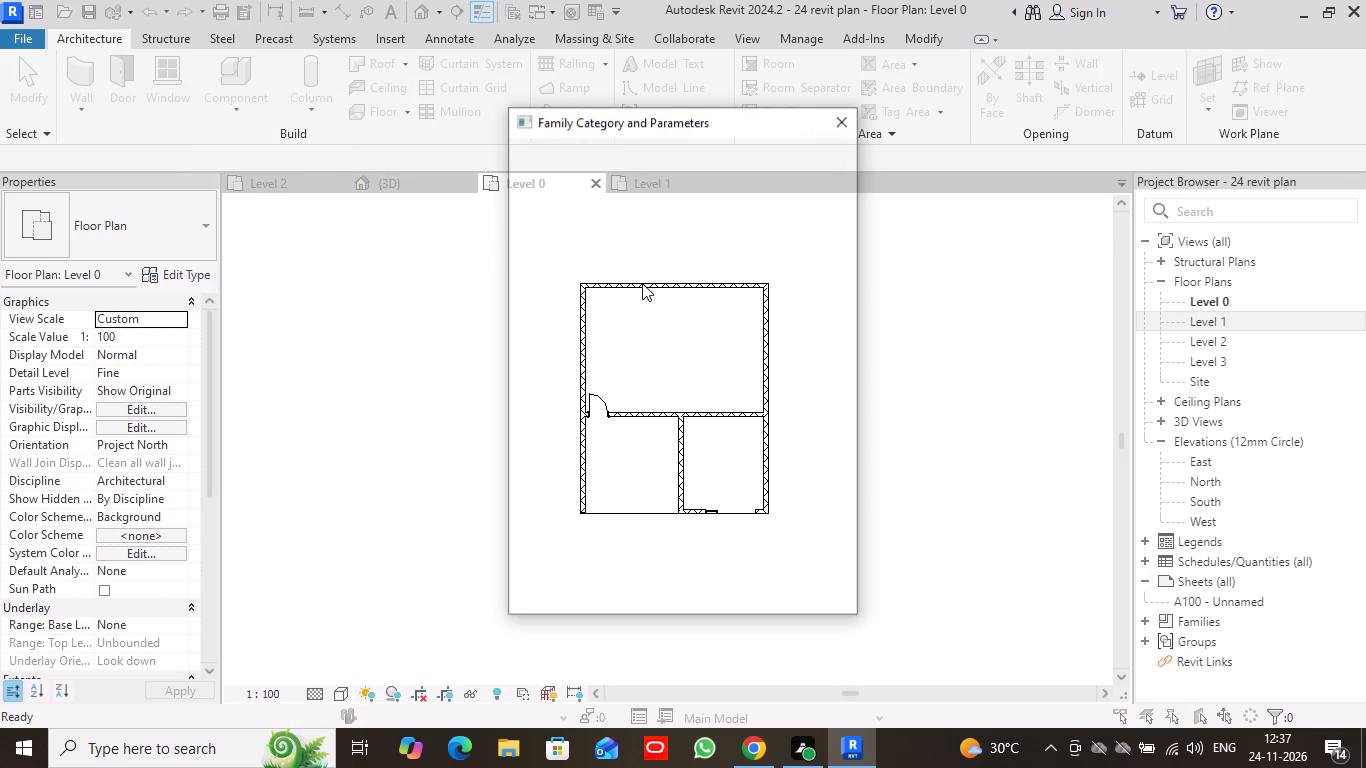
scroll(662, 340, "down", 4)
scroll(662, 342, "up", 1)
scroll(662, 342, "down", 4)
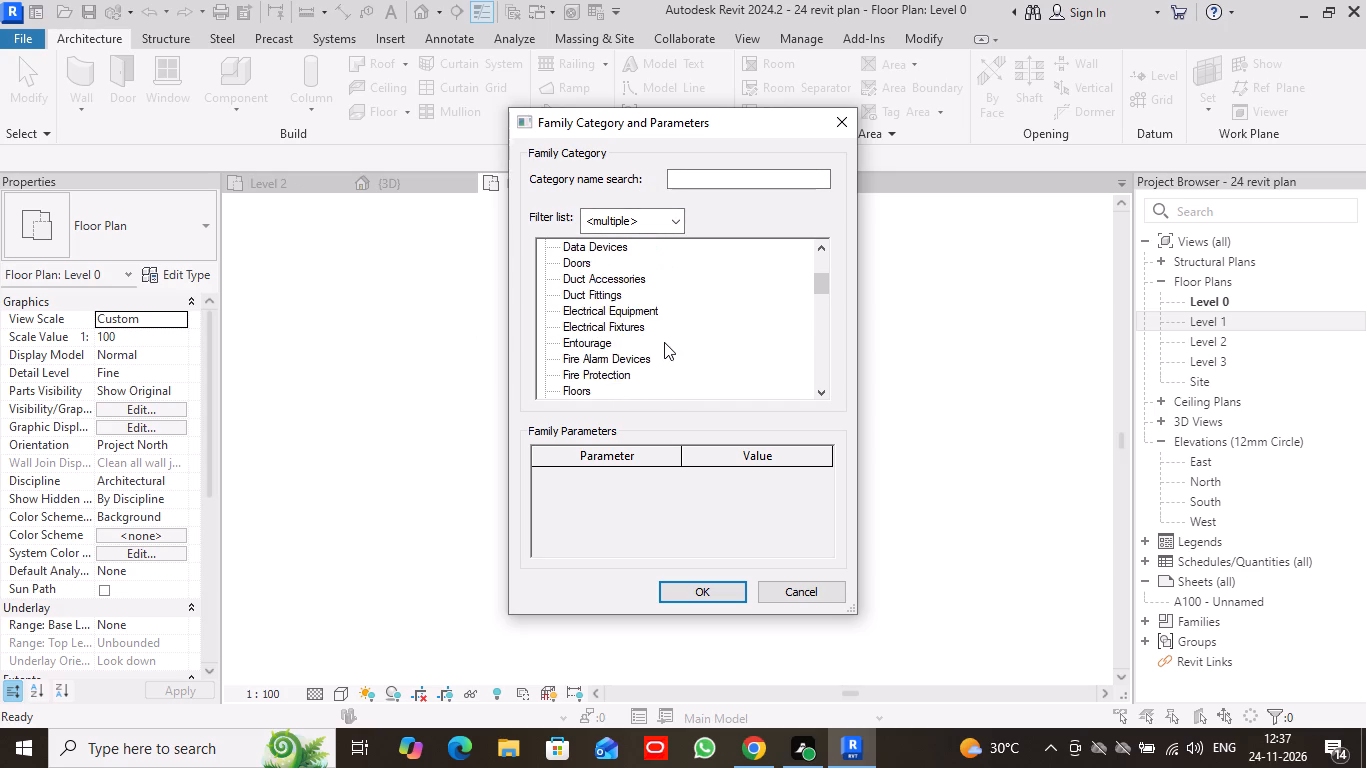
scroll(664, 342, "down", 6)
left_click(621, 369)
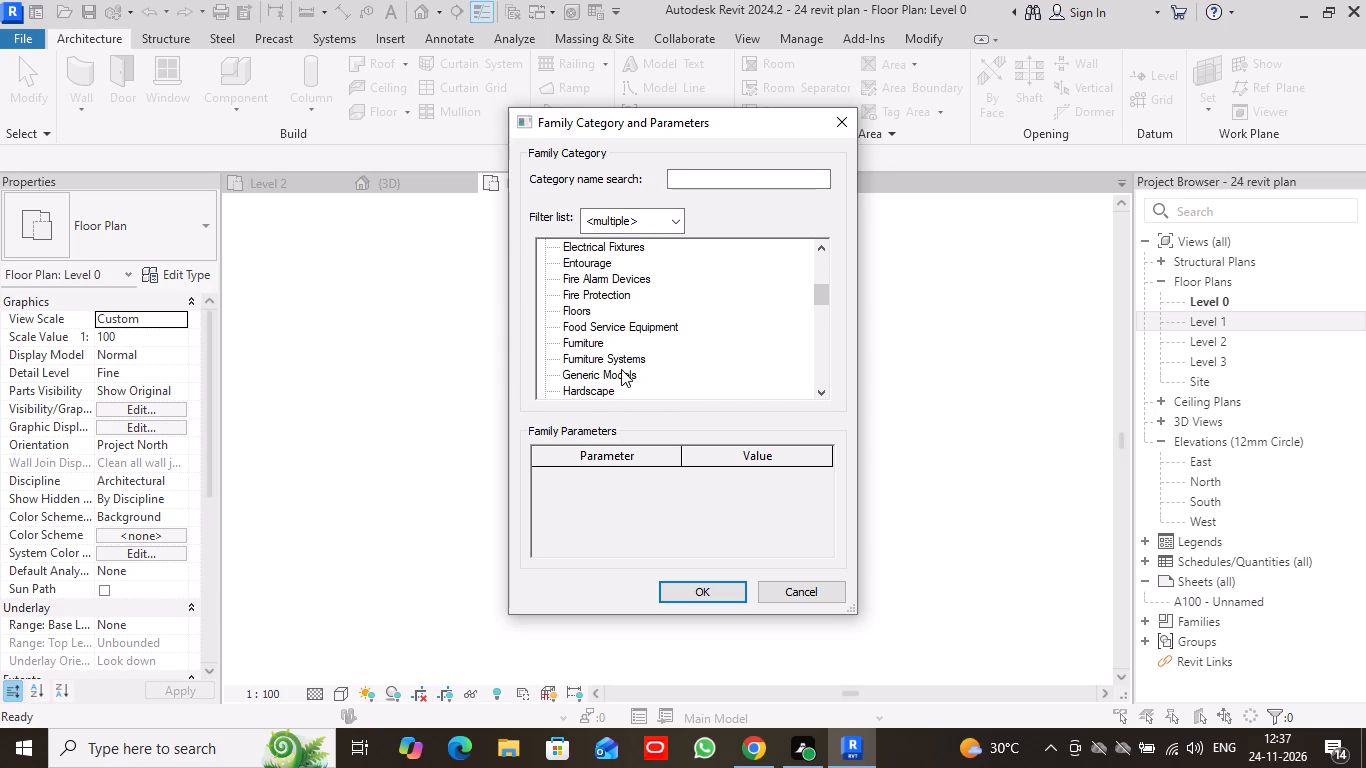
left_click(709, 595)
left_click(698, 414)
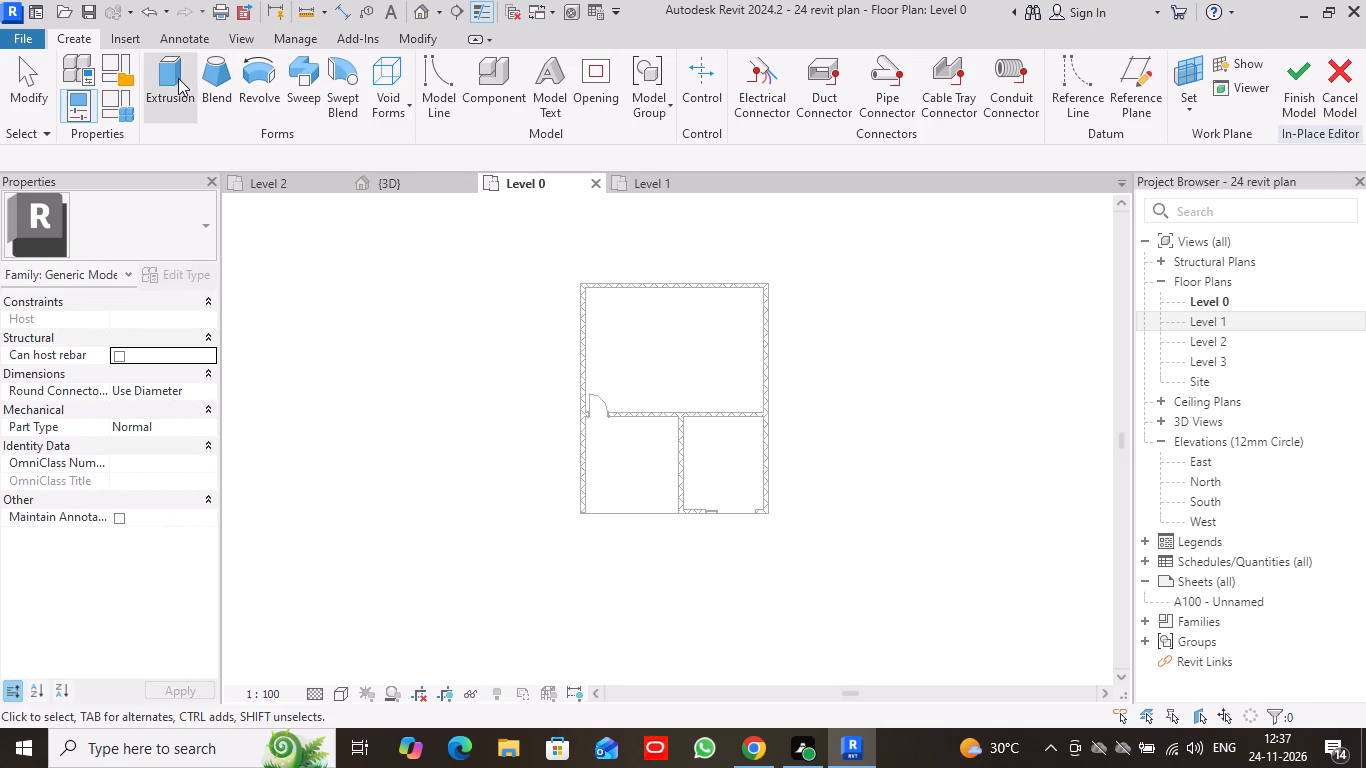
Start an Extrusion and sketch an outer rectangle around the Level 0 building, about 49' 6" wide by 56' 0" deep.
left_click(177, 78)
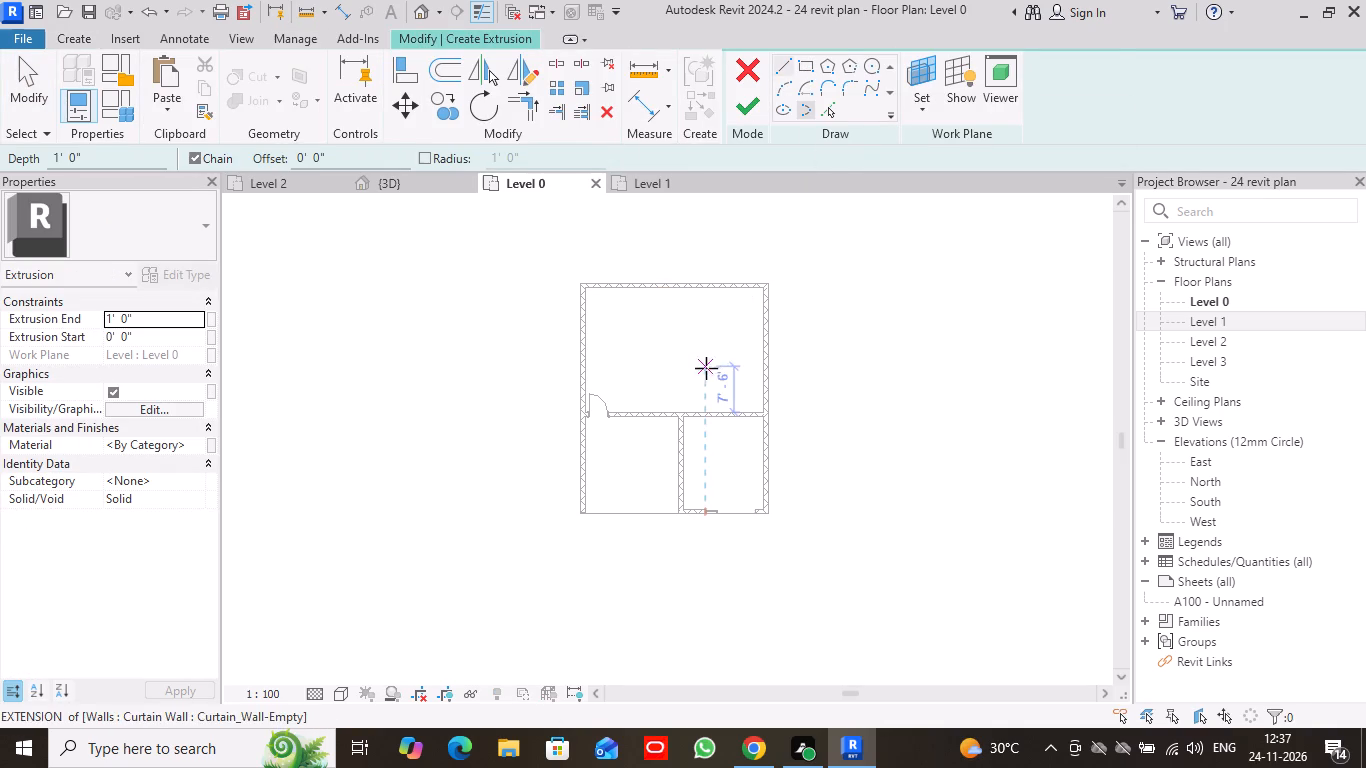
left_click(804, 65)
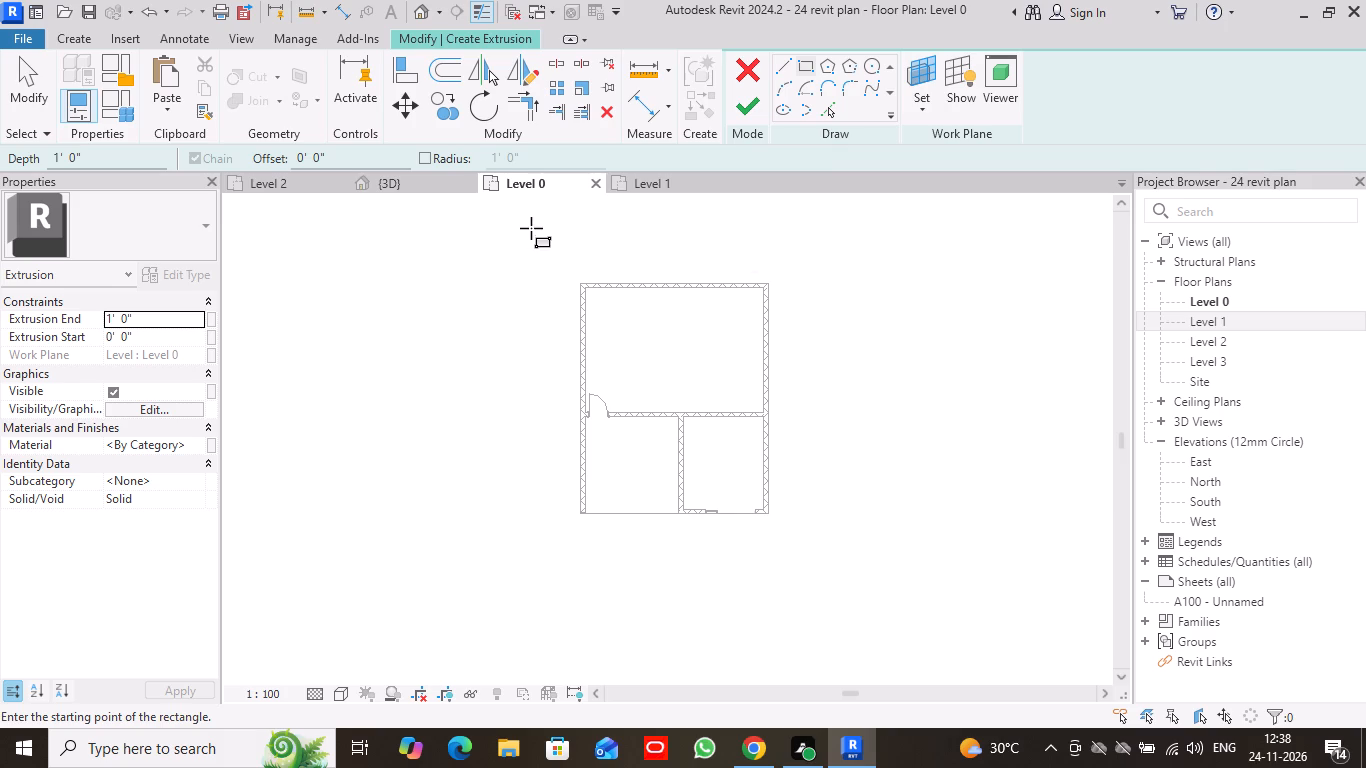
left_click(524, 231)
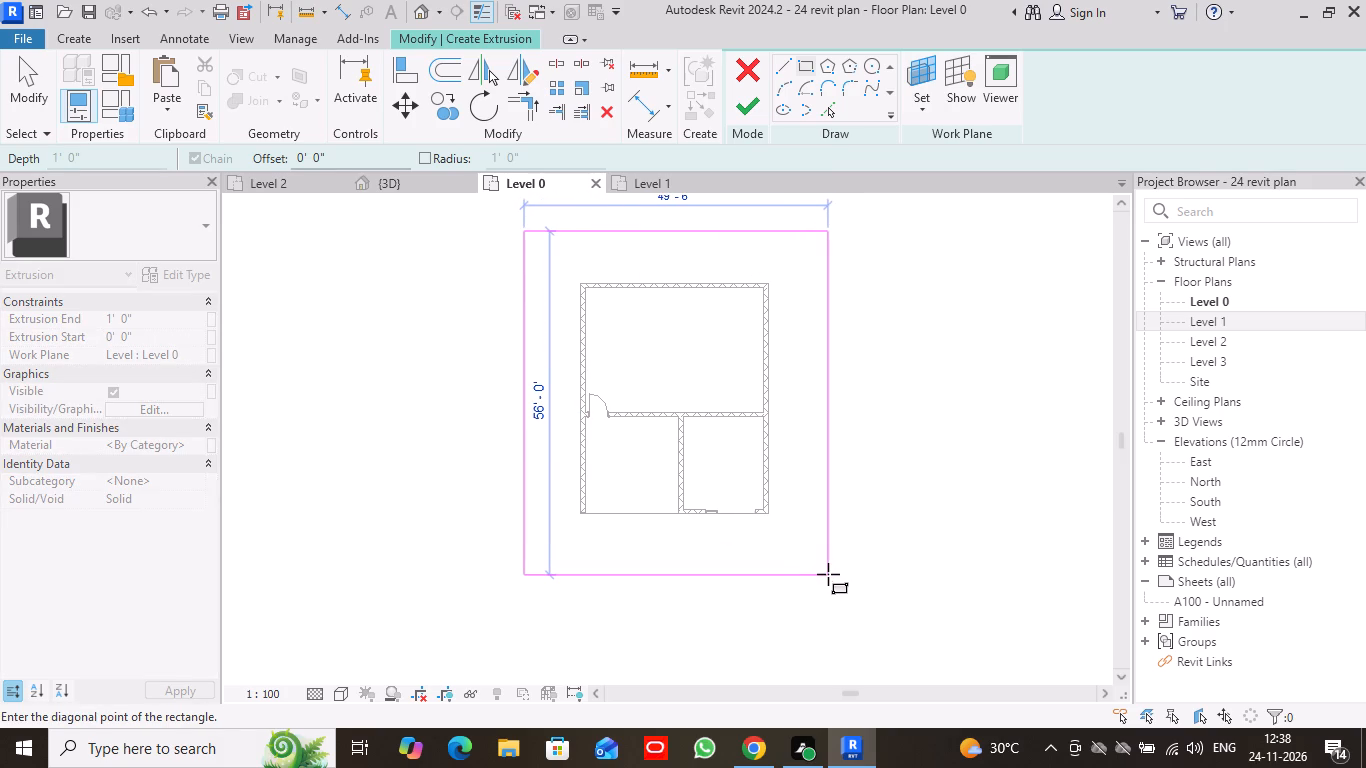
left_click(828, 574)
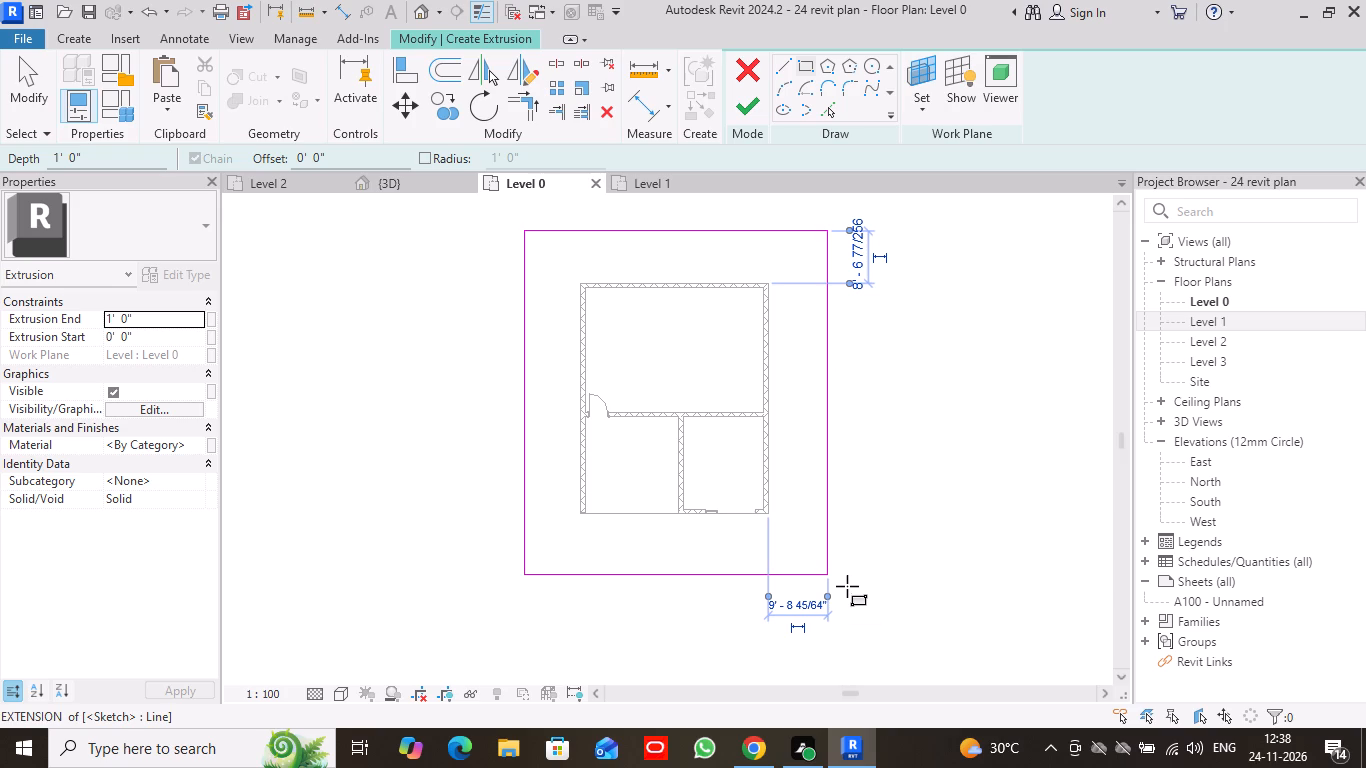
Sketch an inner rectangle around the building's outer wall corners, 30' 6 3/4" by 37' 6 3/4", and finish the 1' 0" extrusion and in-place model.
left_click(801, 63)
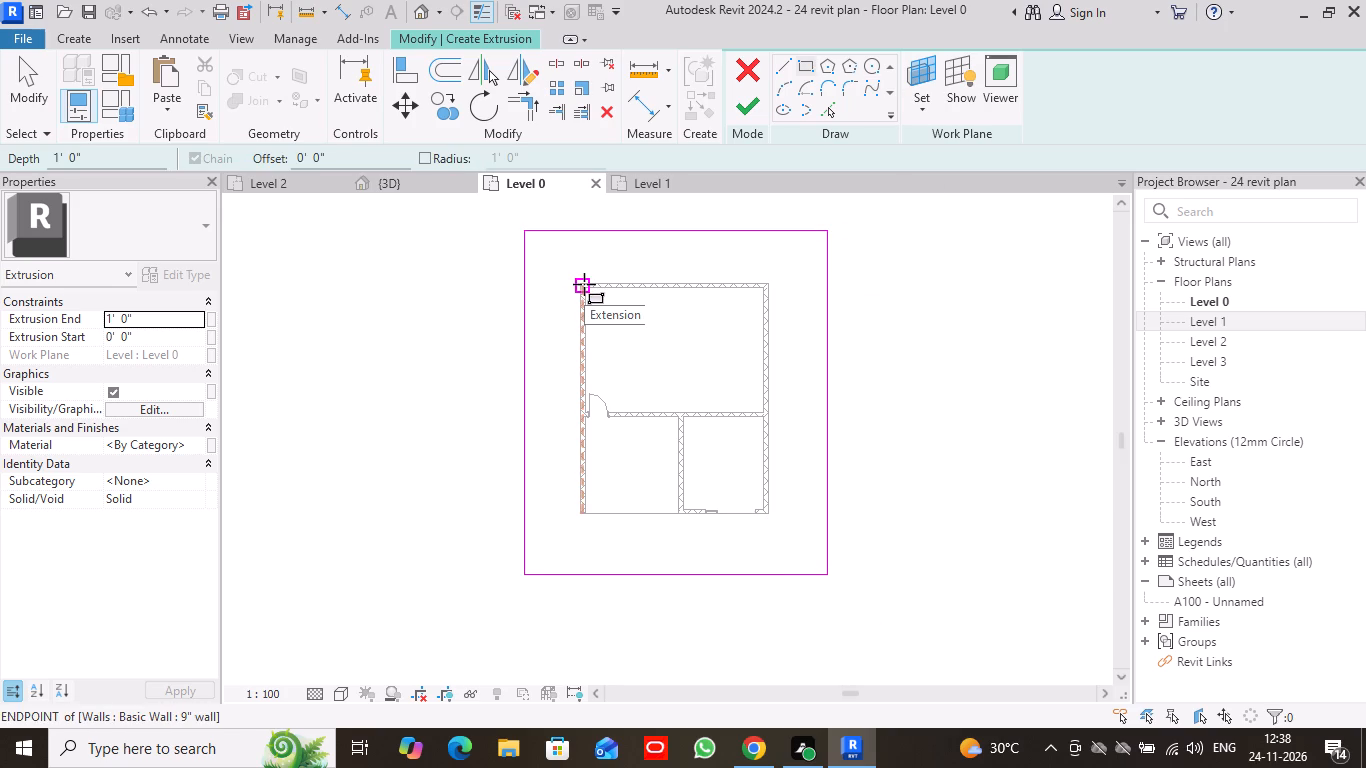
scroll(584, 284, "up", 3)
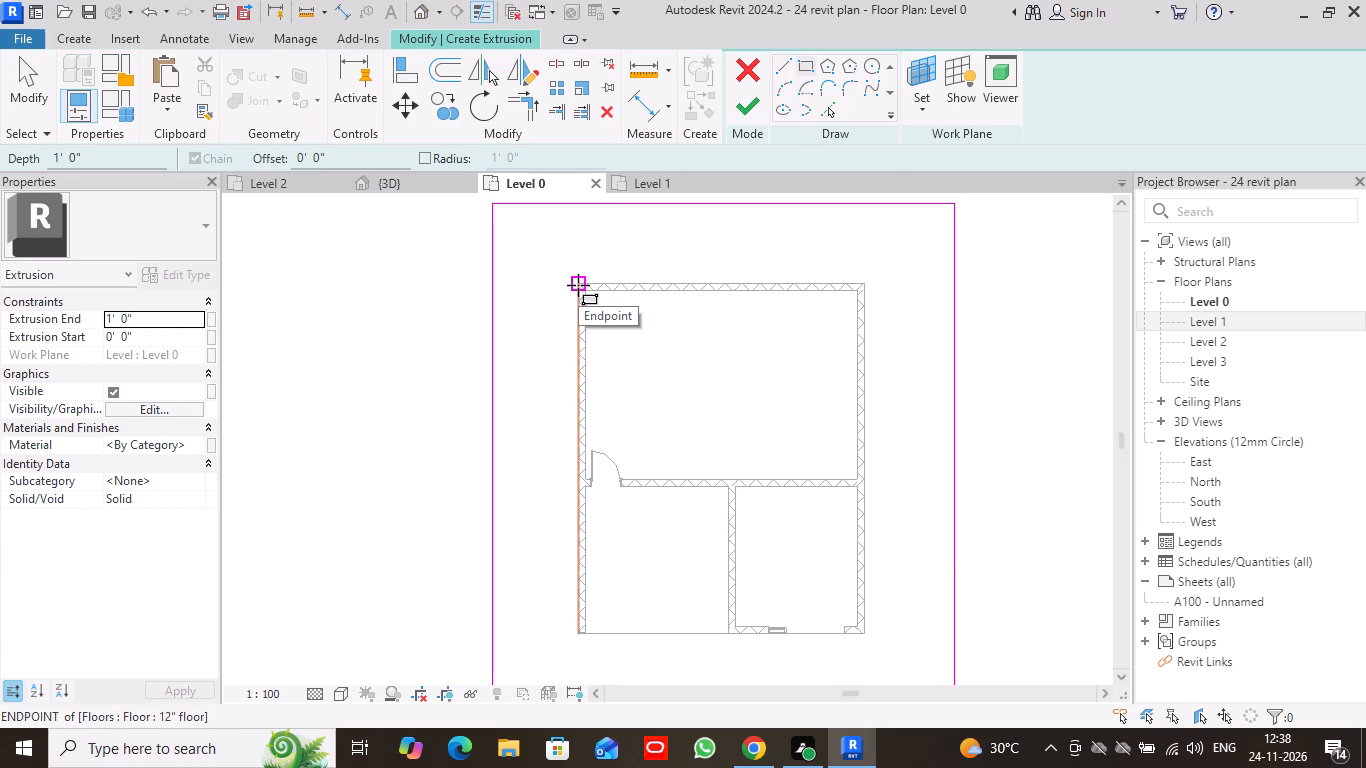
left_click(578, 285)
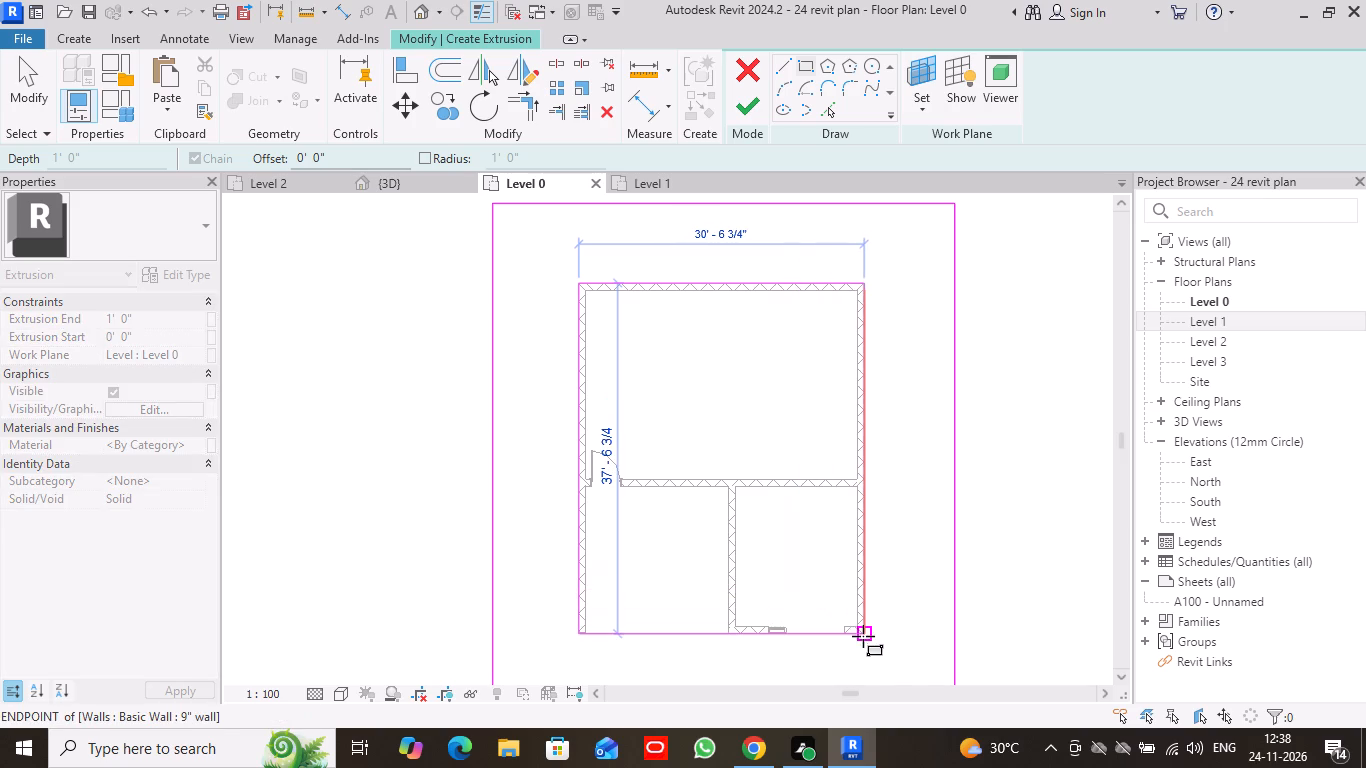
left_click(865, 635)
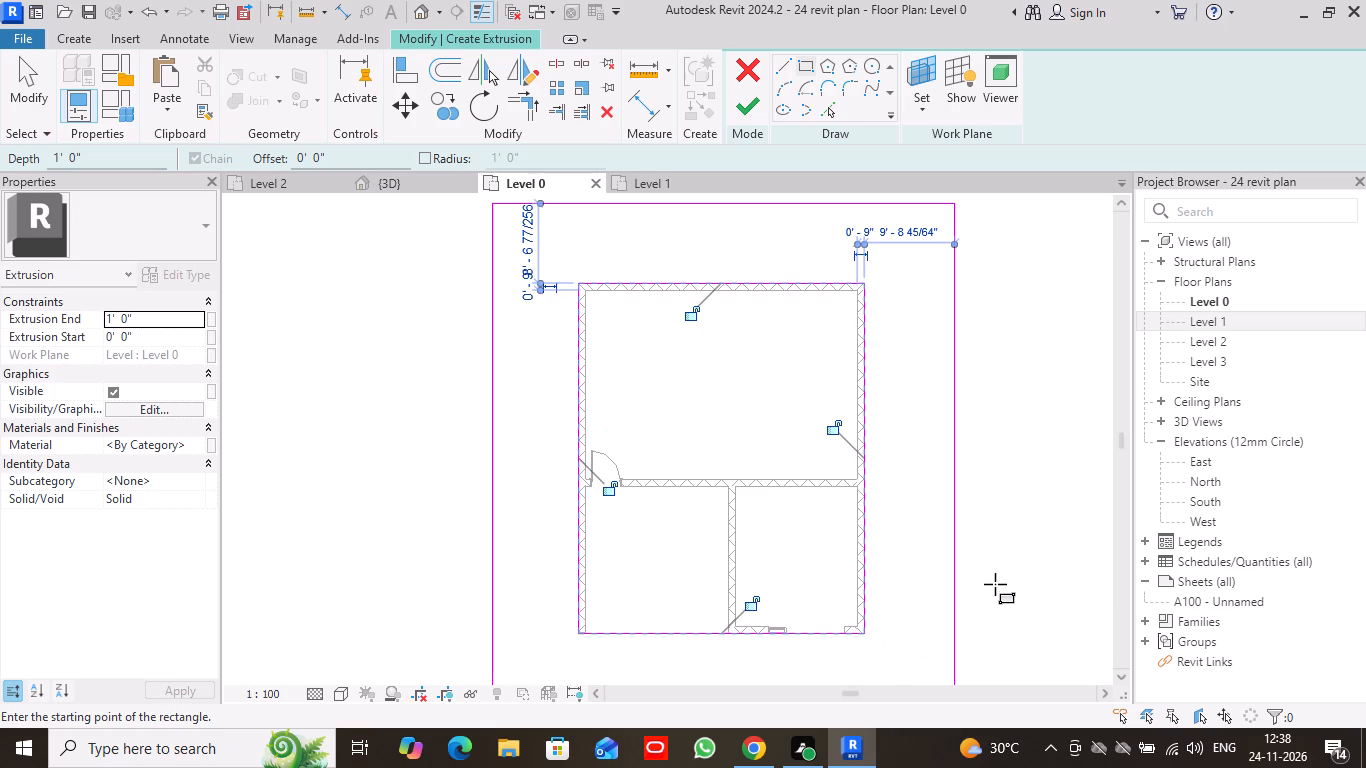
left_click(752, 111)
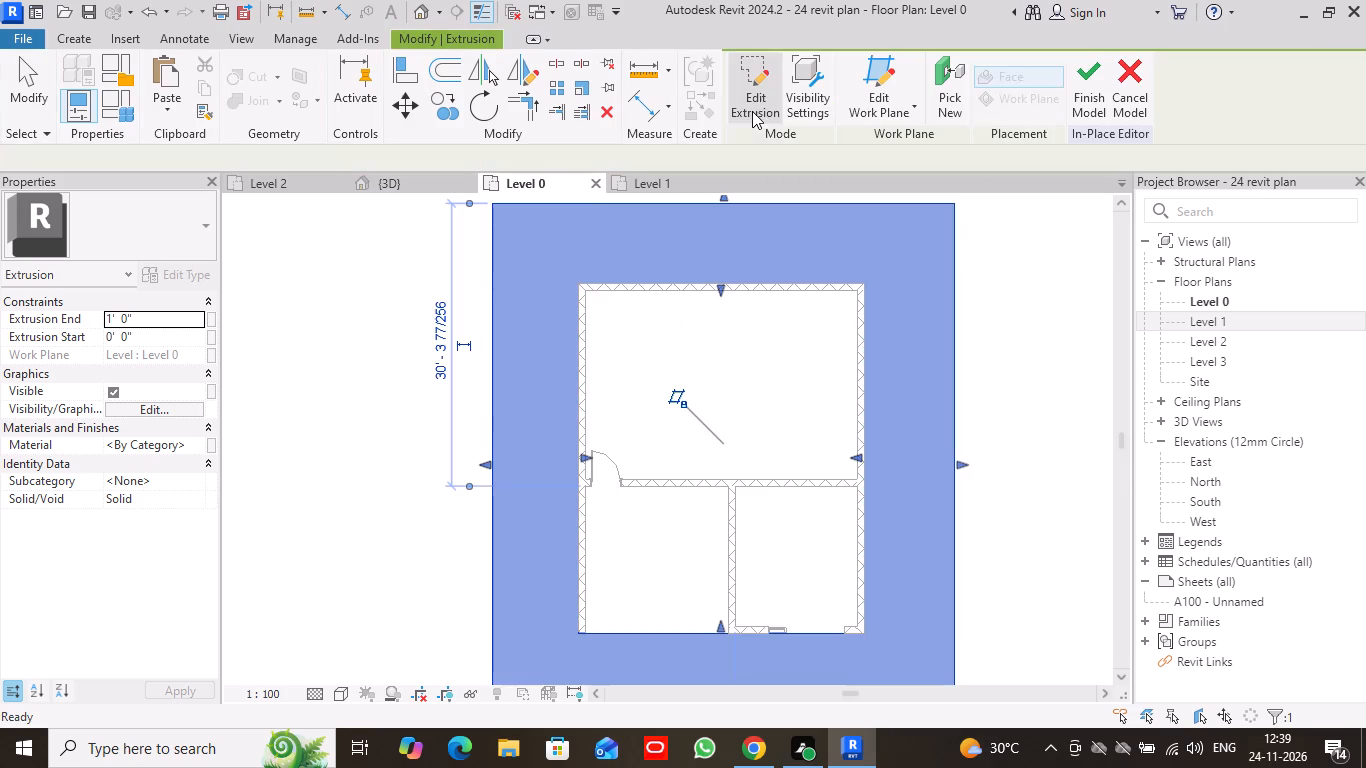
scroll(1017, 540, "down", 1)
middle_click_drag(1018, 540, 944, 427)
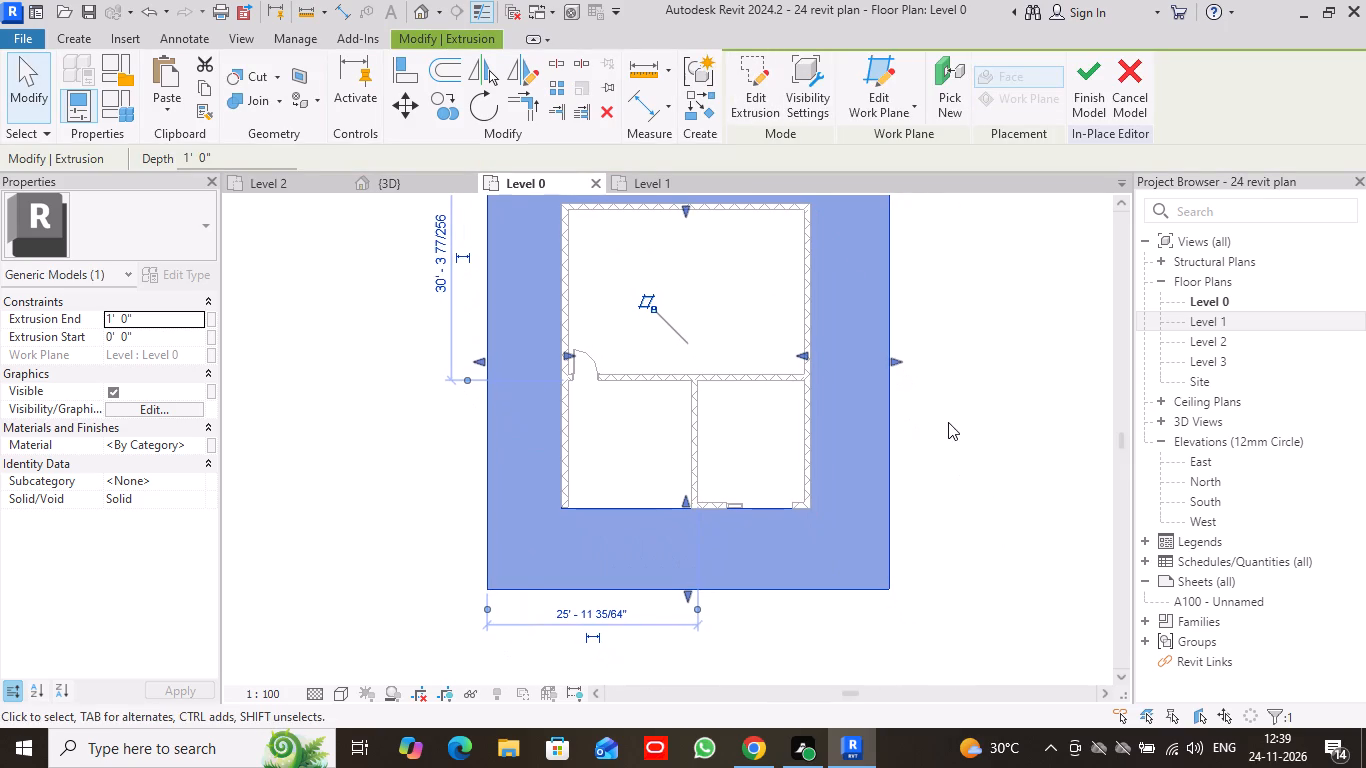
scroll(975, 333, "down", 1)
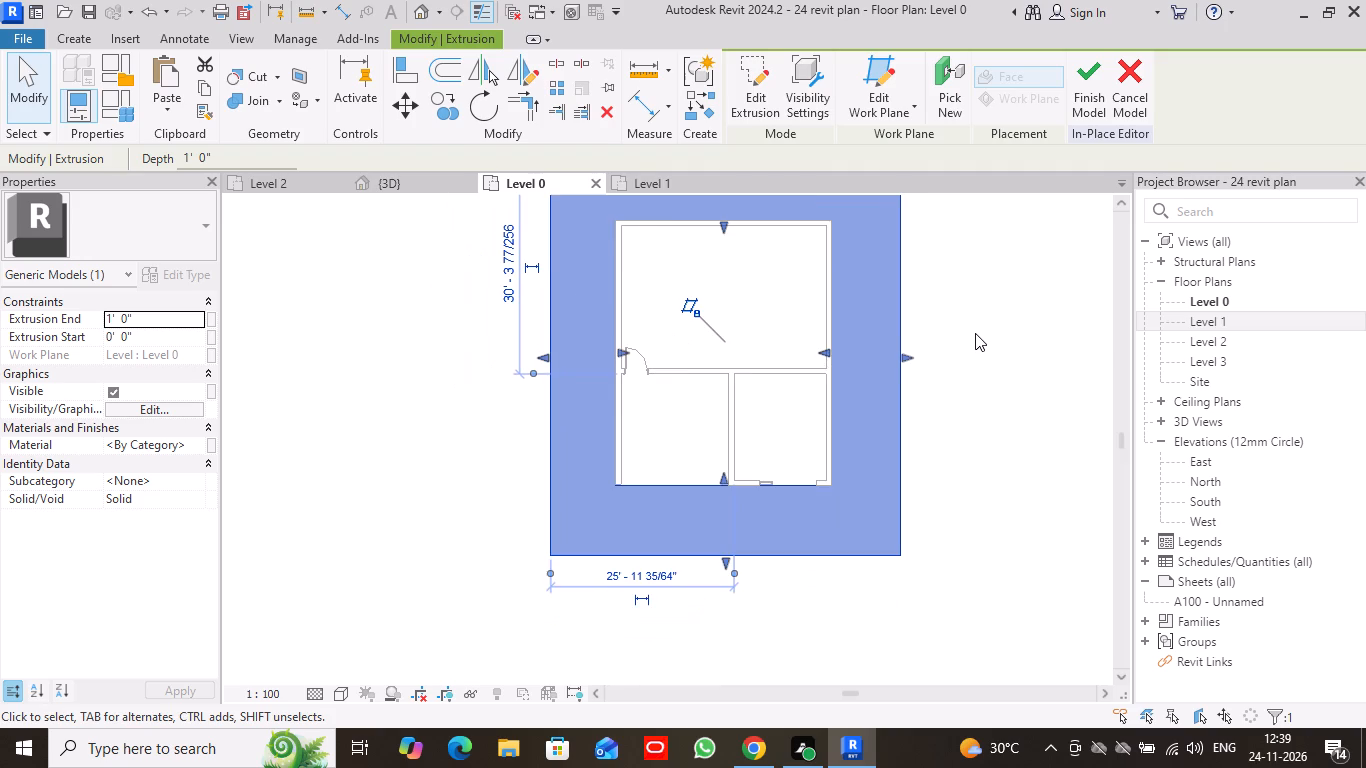
middle_click_drag(974, 307, 942, 387)
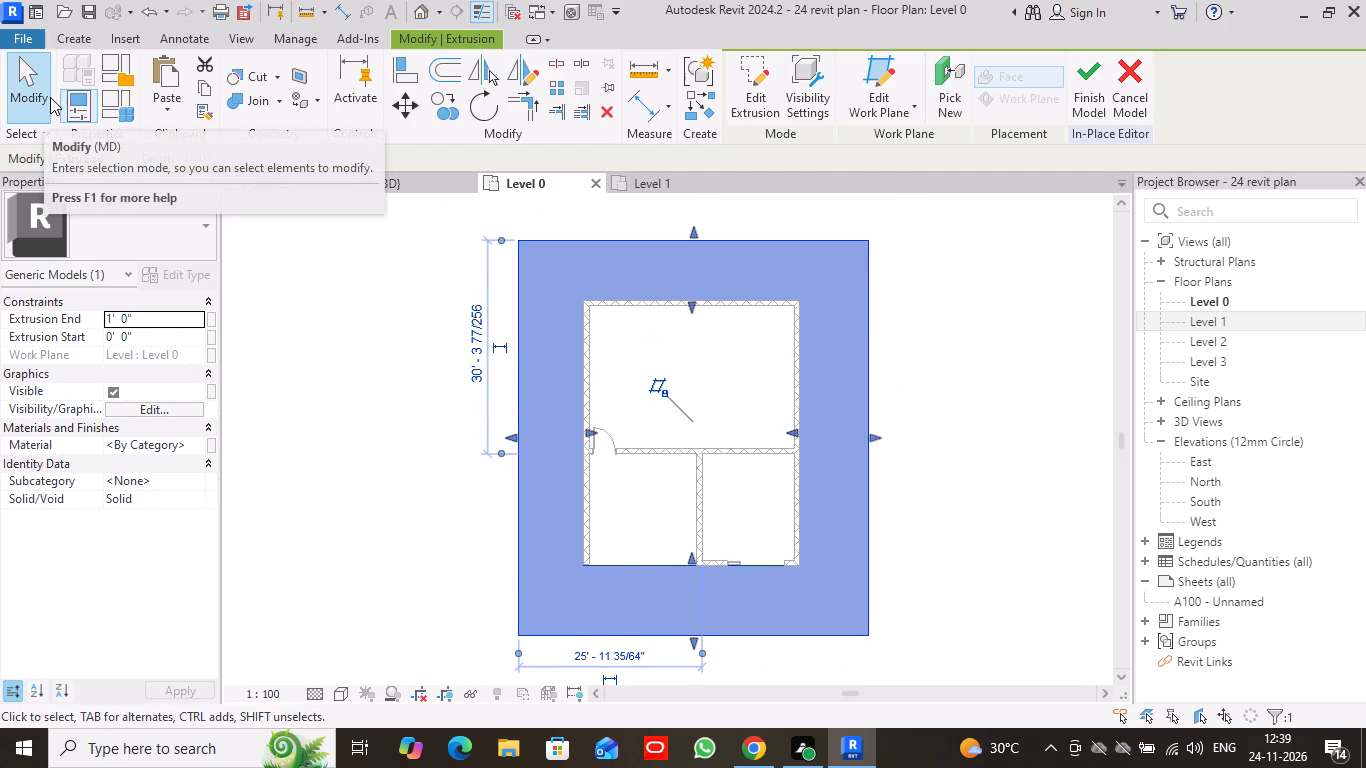
left_click(1090, 93)
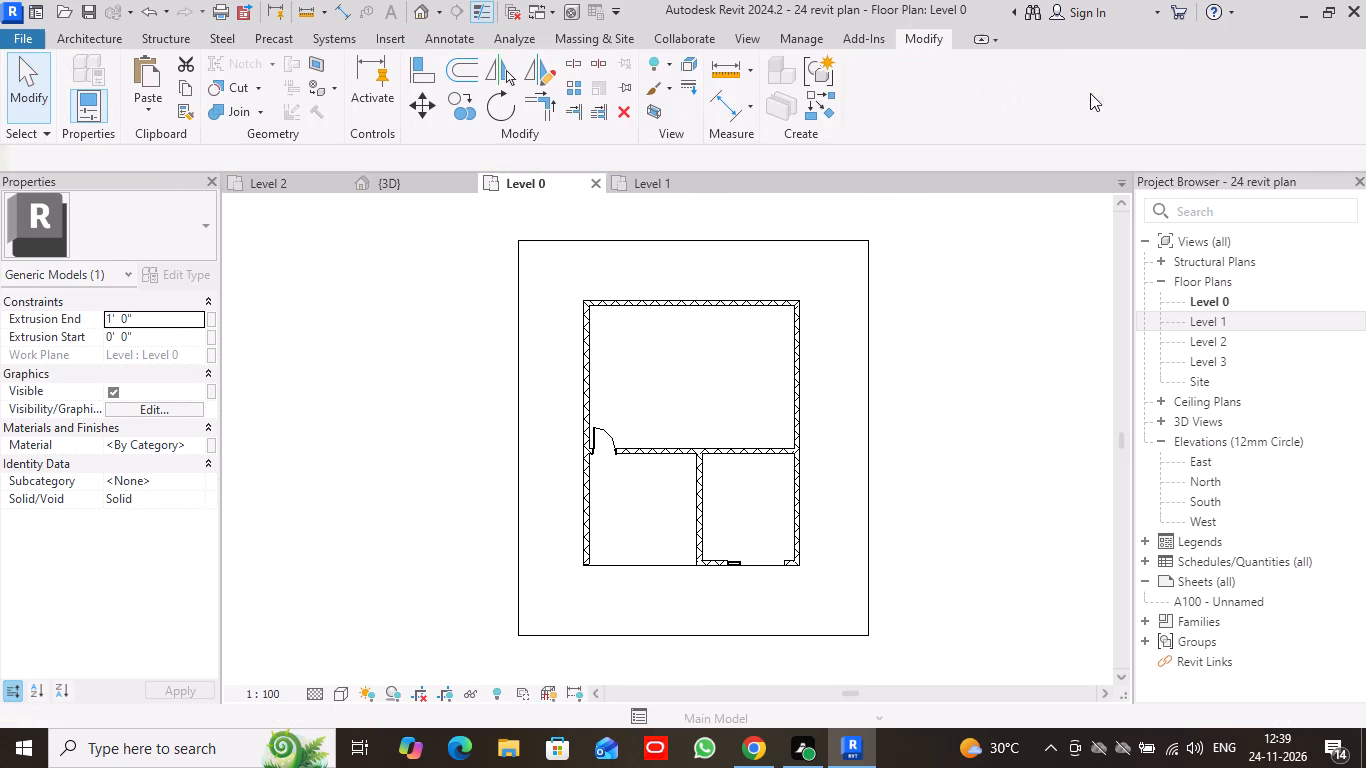
Examine the new ground slab around the building in 3D from the front and the opposite side.
left_click(422, 177)
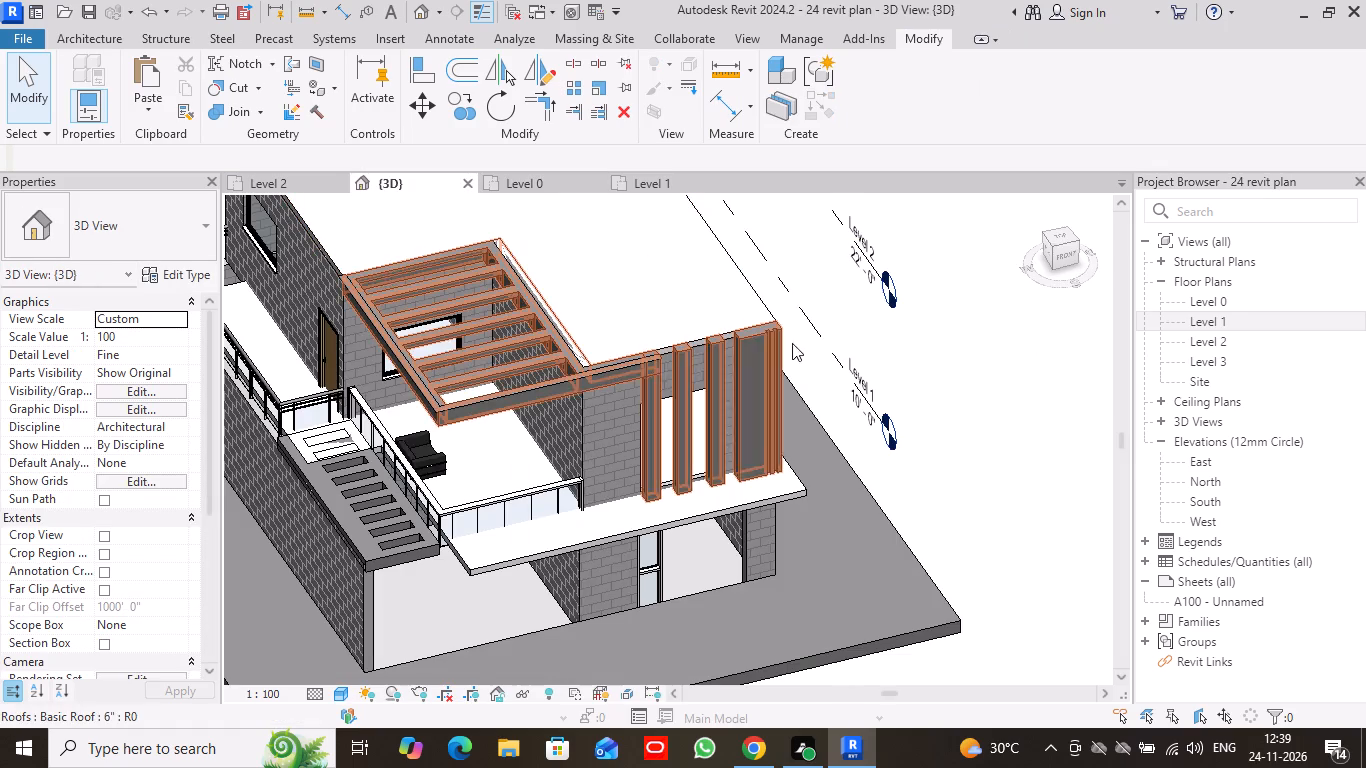
middle_click_drag(985, 514, 1017, 300)
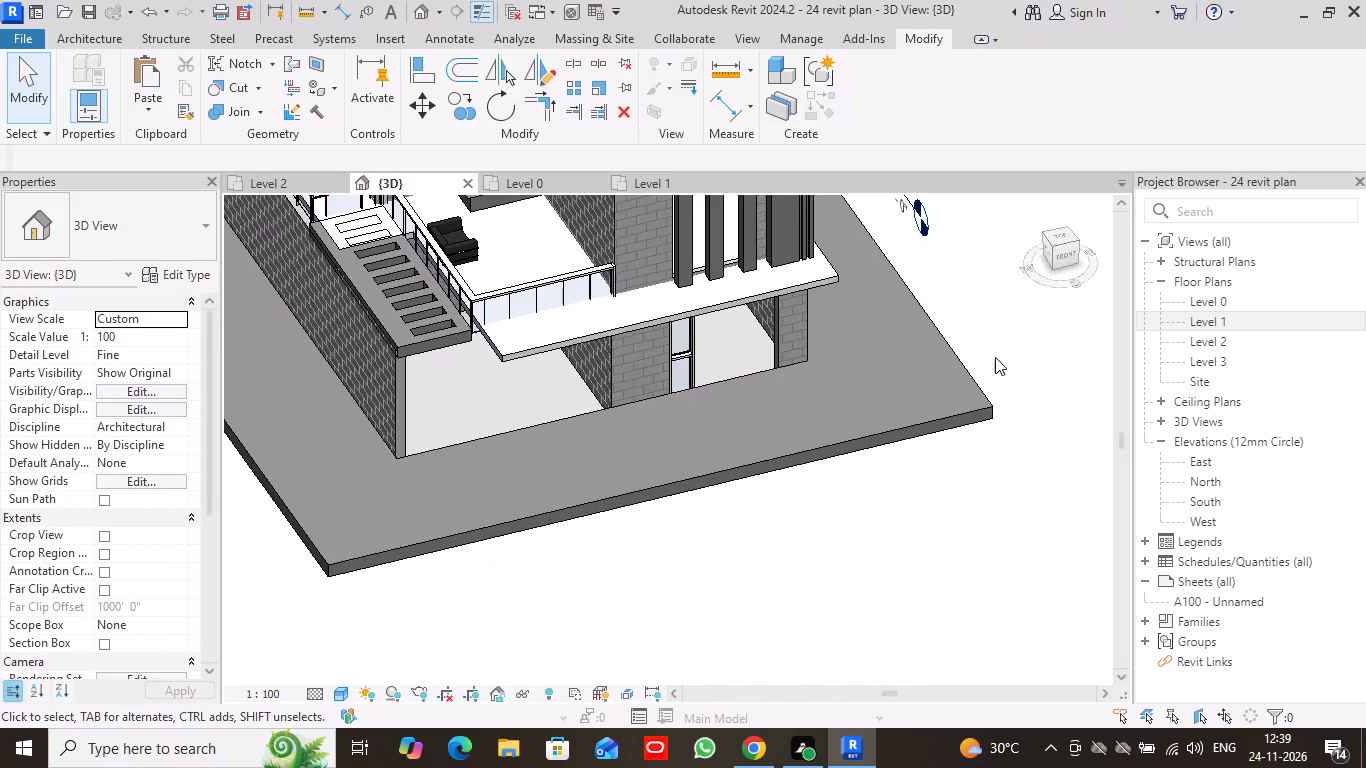
scroll(994, 360, "down", 1)
scroll(810, 488, "down", 2)
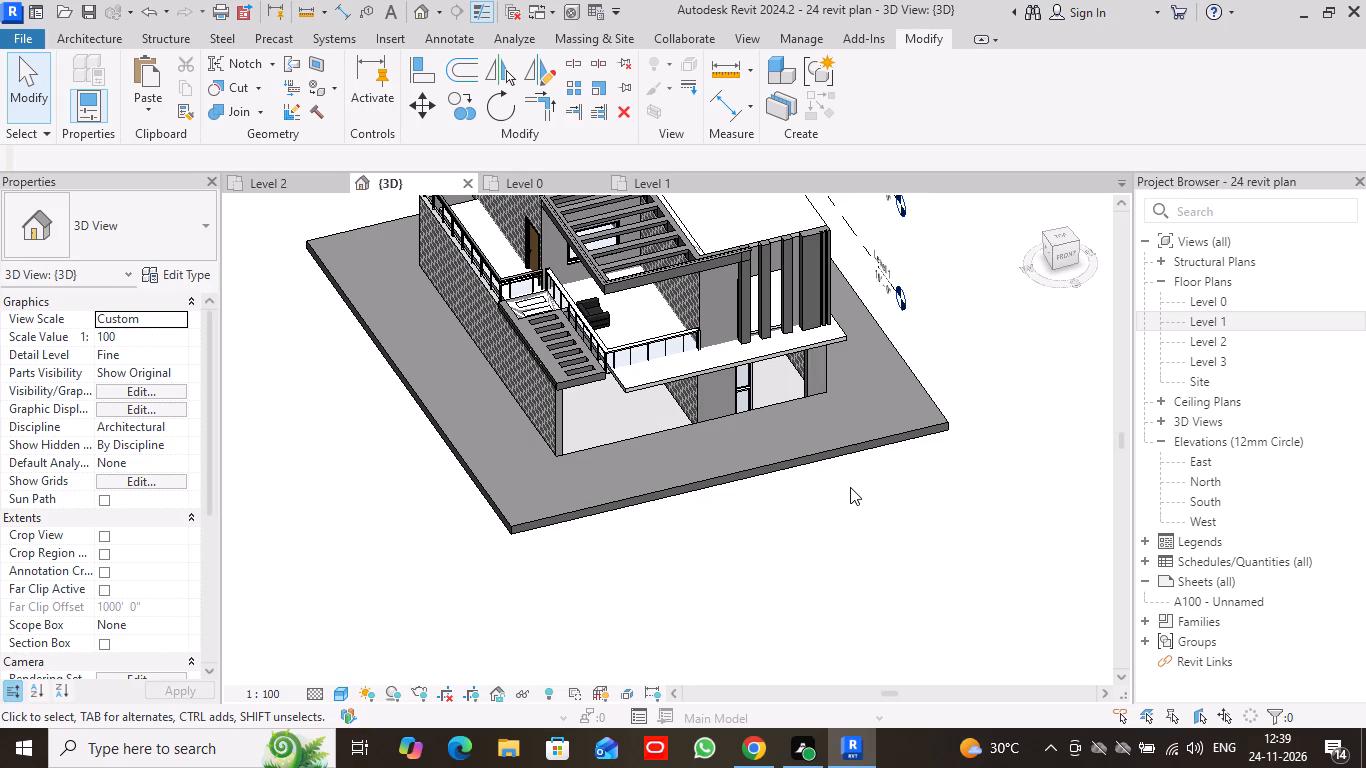
scroll(874, 440, "down", 1)
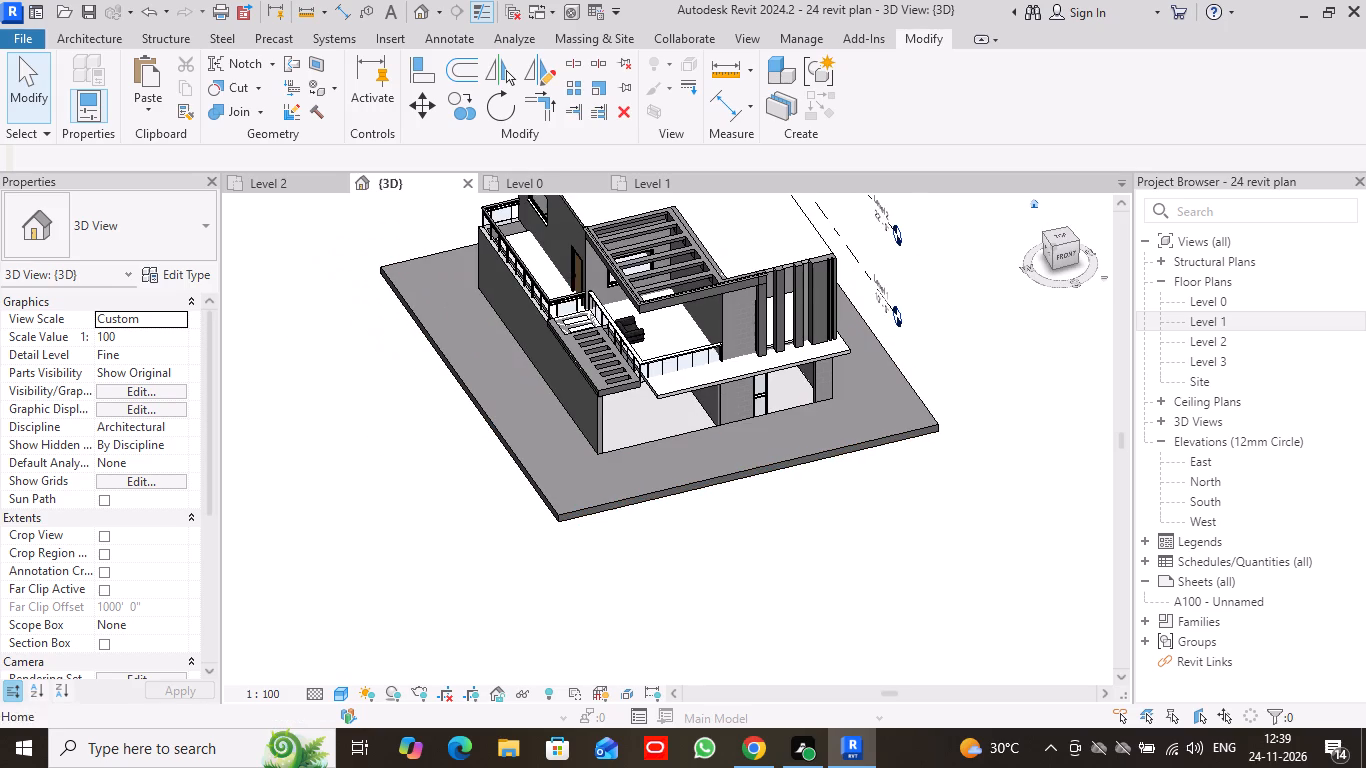
left_click_drag(1077, 251, 901, 244)
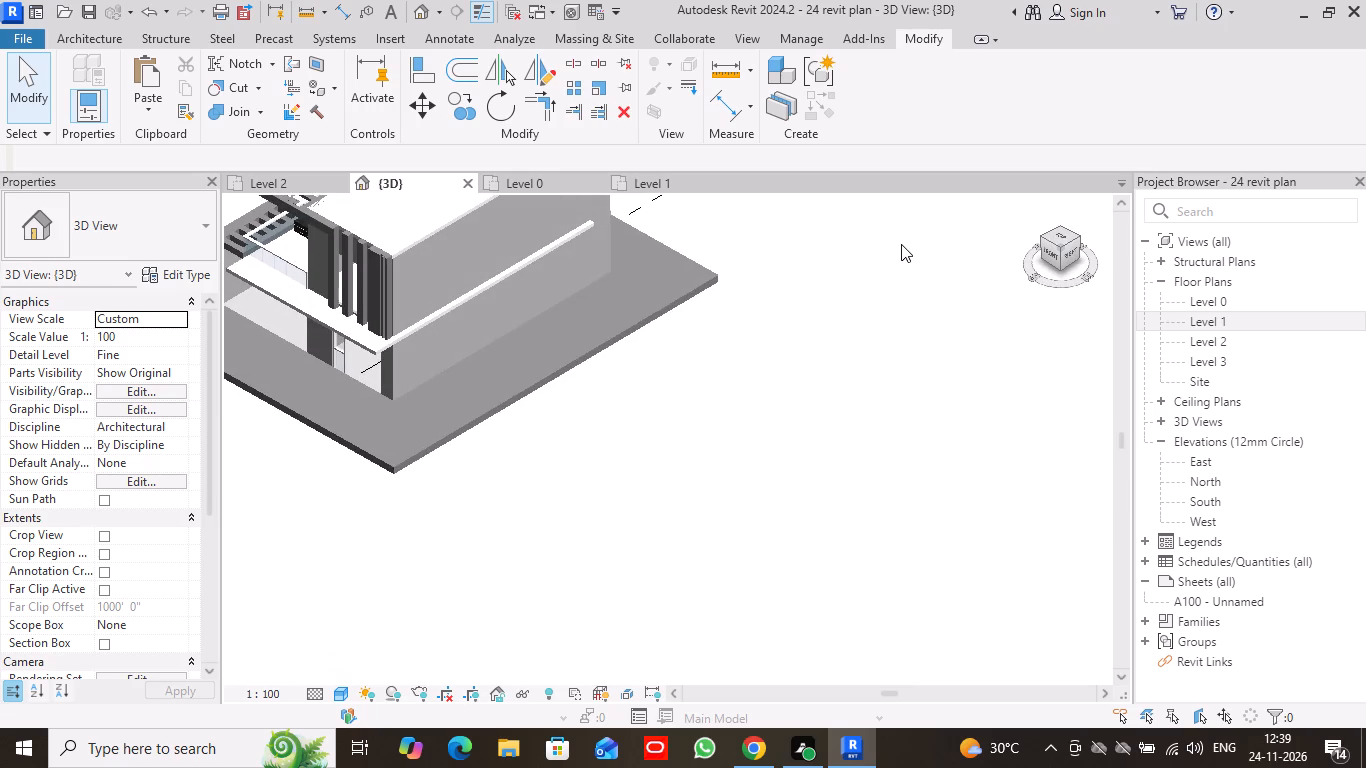
left_click_drag(901, 244, 898, 213)
middle_click_drag(673, 406, 1110, 490)
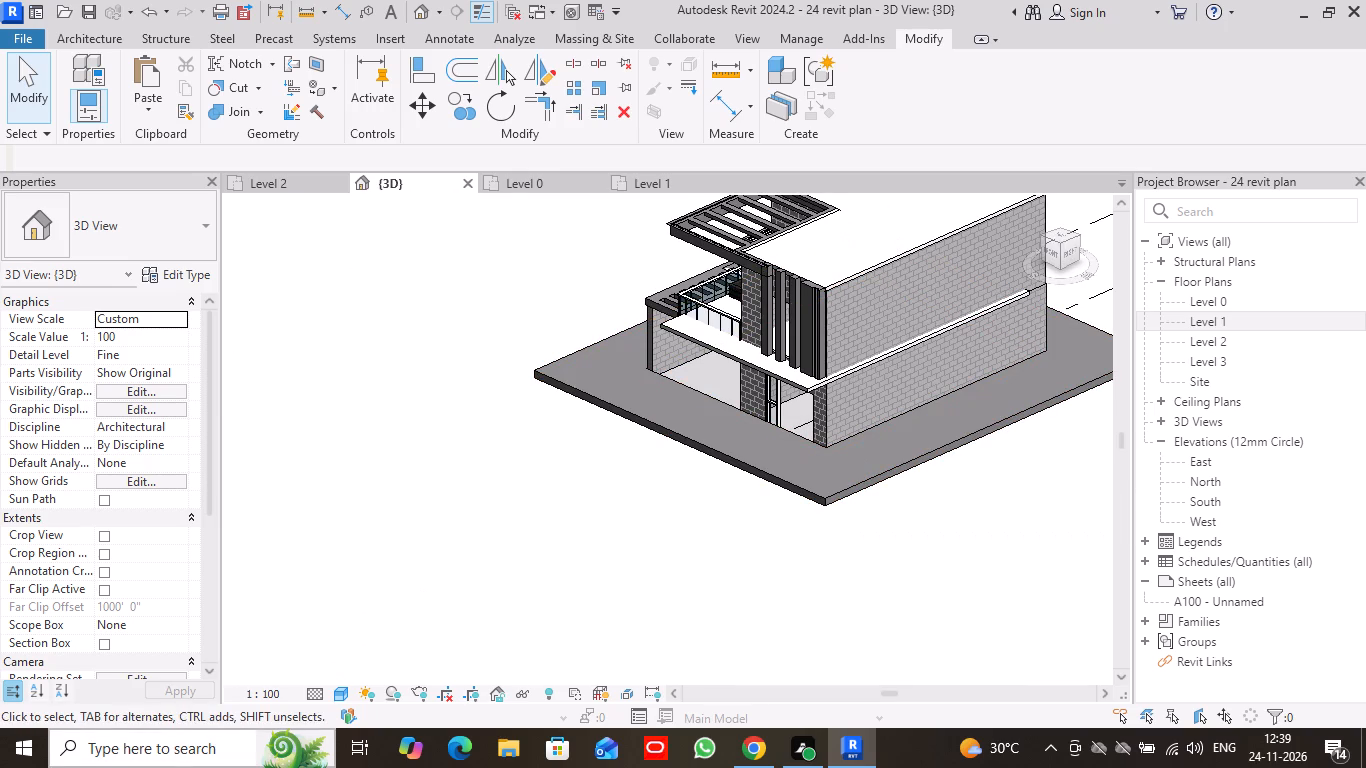
Set the 3D view's visual style to Hidden Line.
left_click(335, 691)
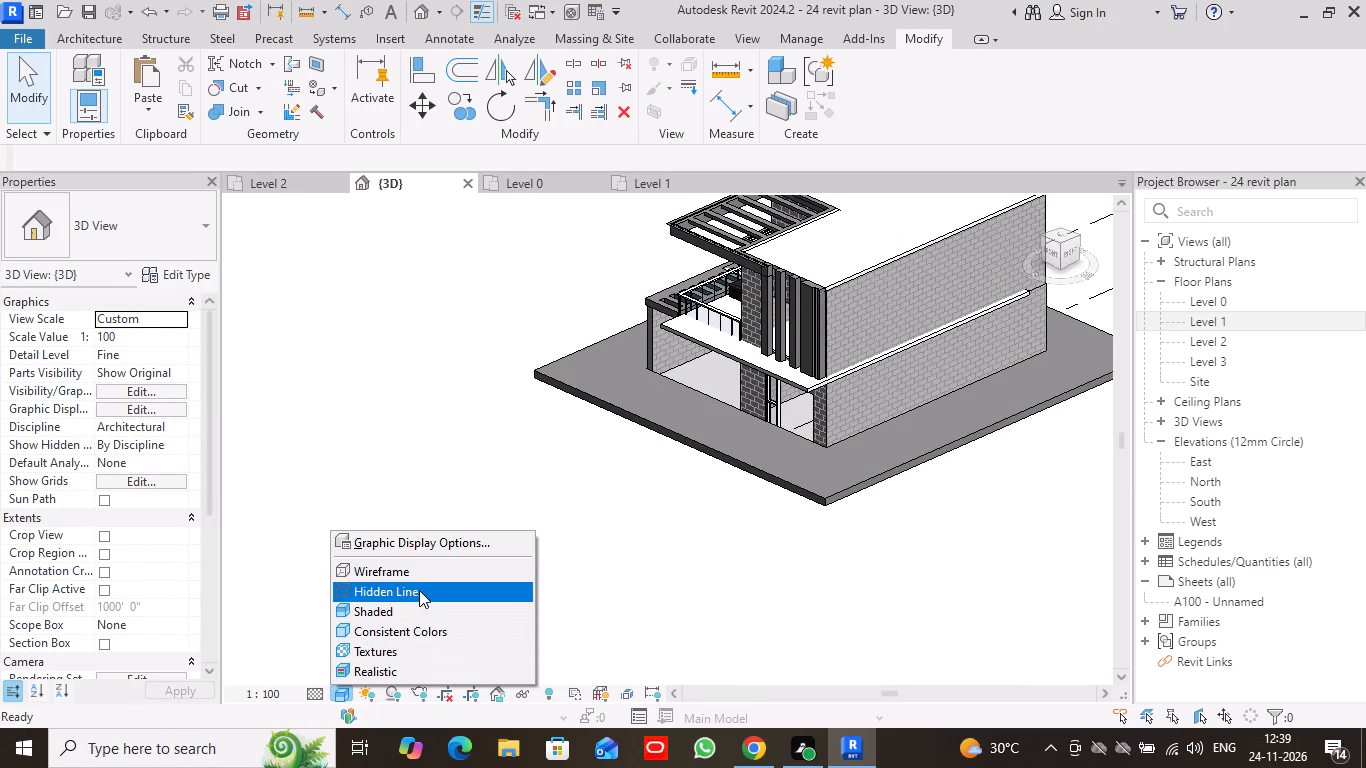
left_click(419, 590)
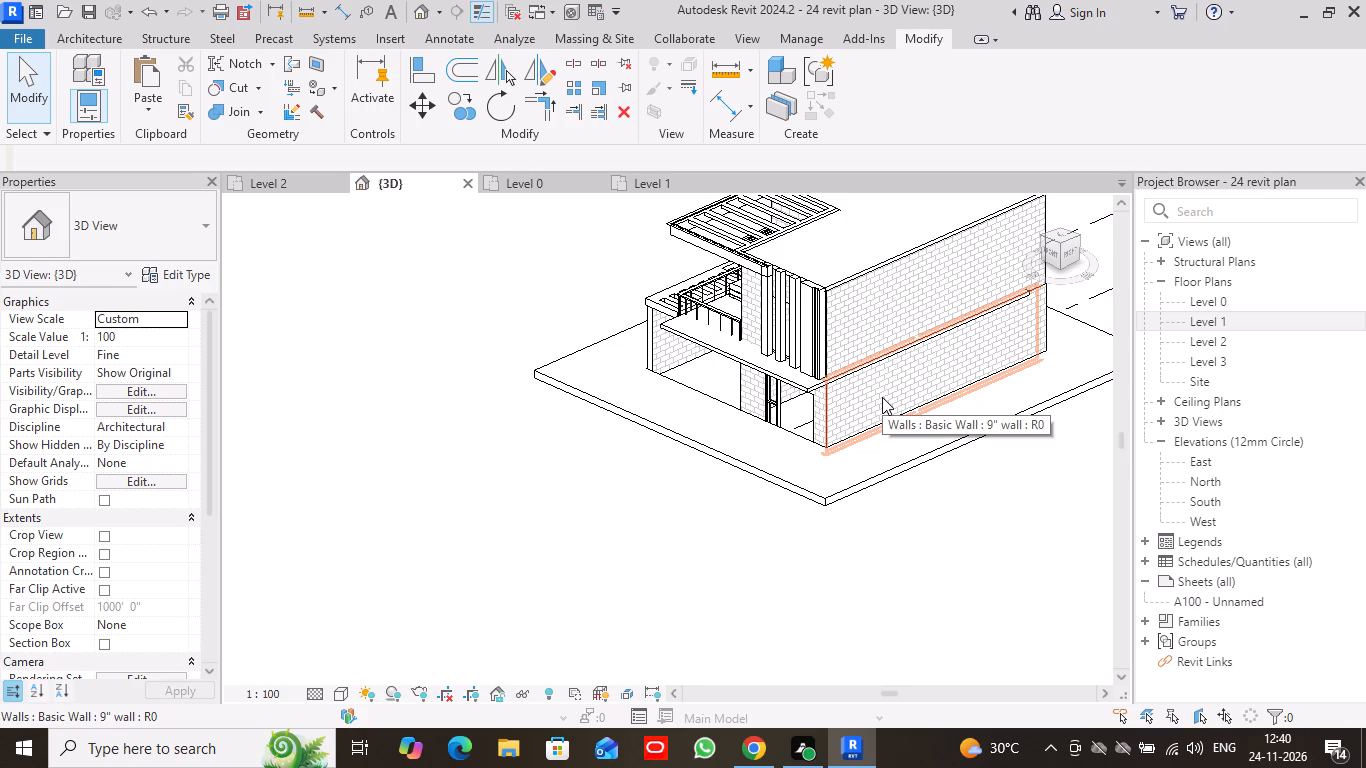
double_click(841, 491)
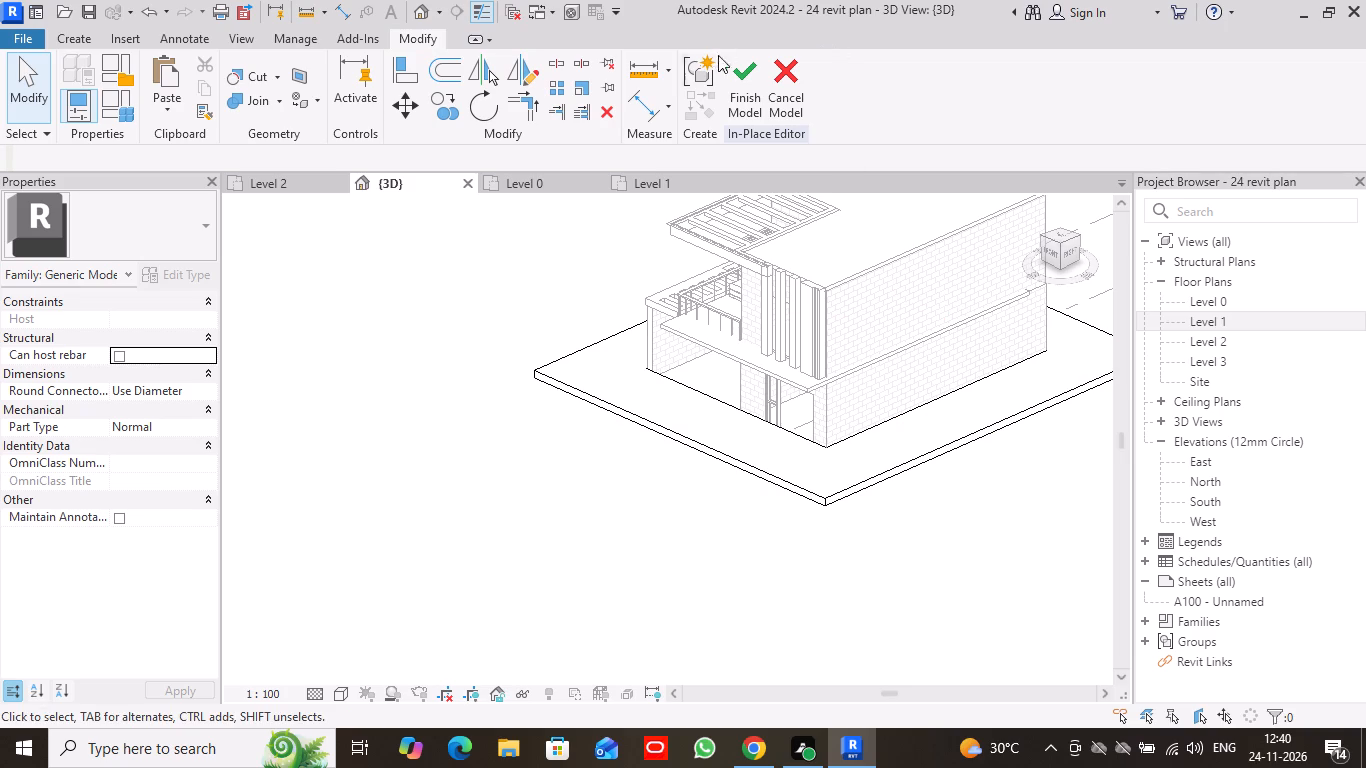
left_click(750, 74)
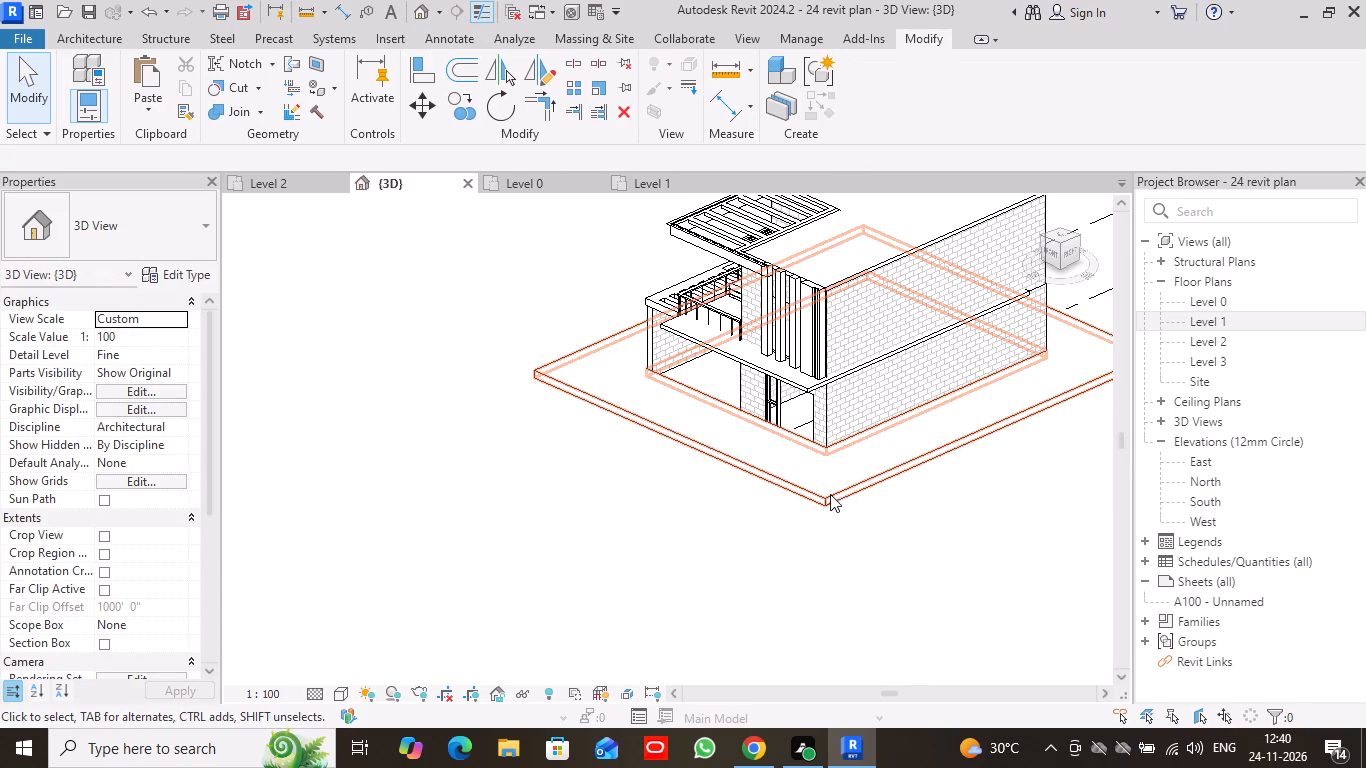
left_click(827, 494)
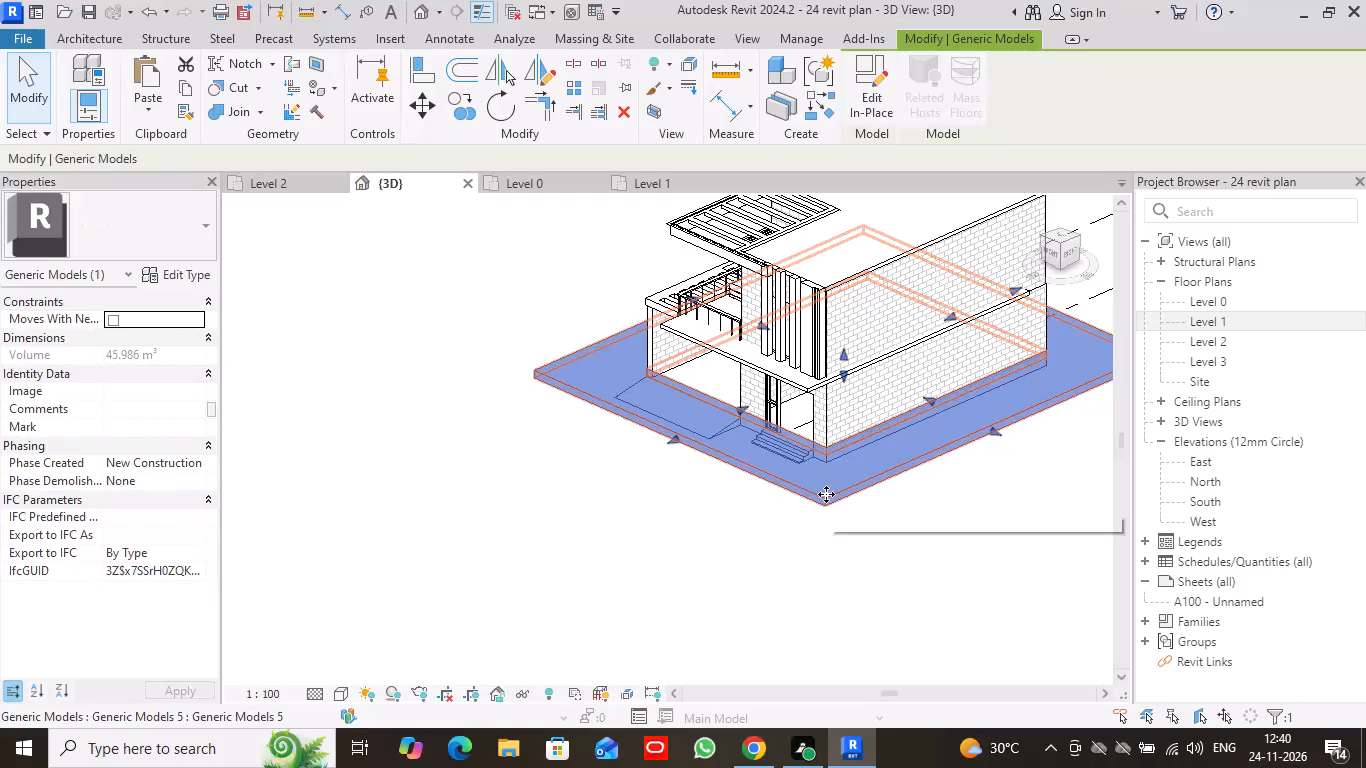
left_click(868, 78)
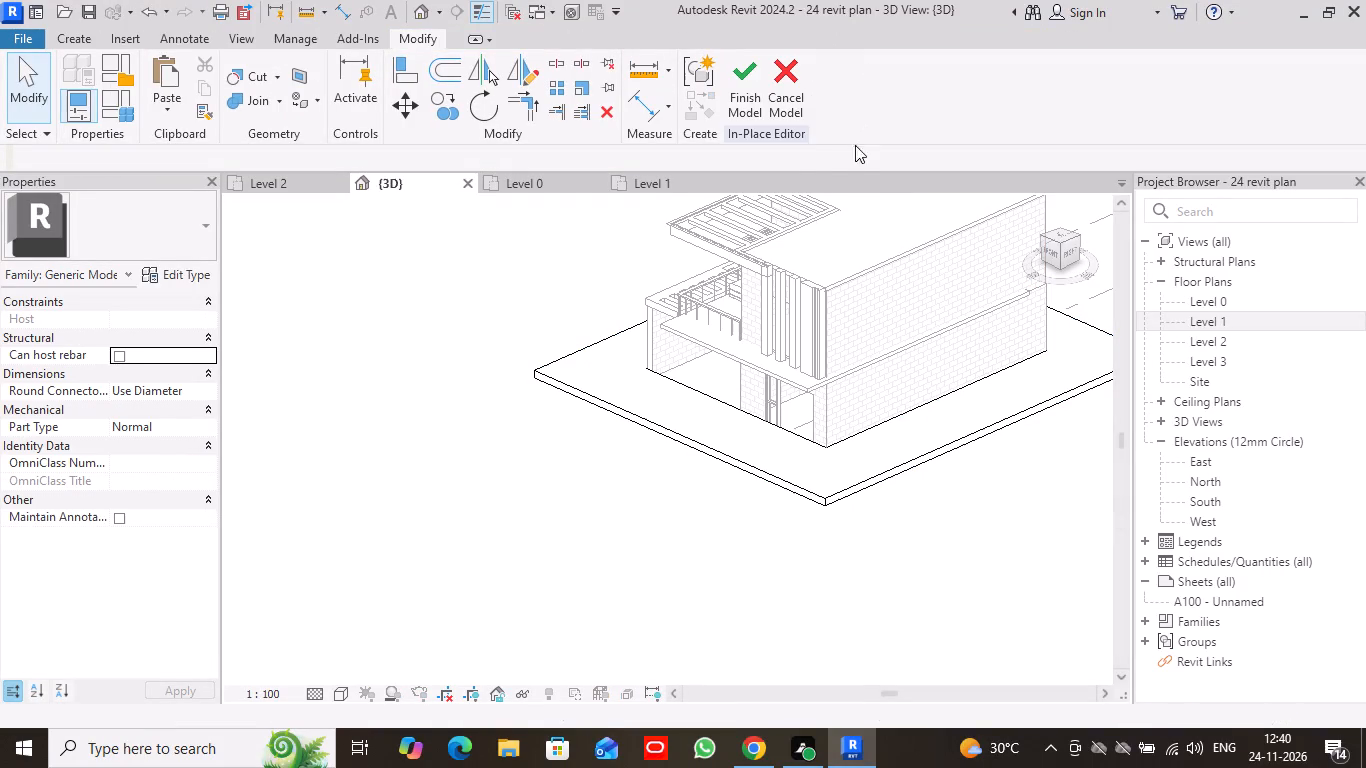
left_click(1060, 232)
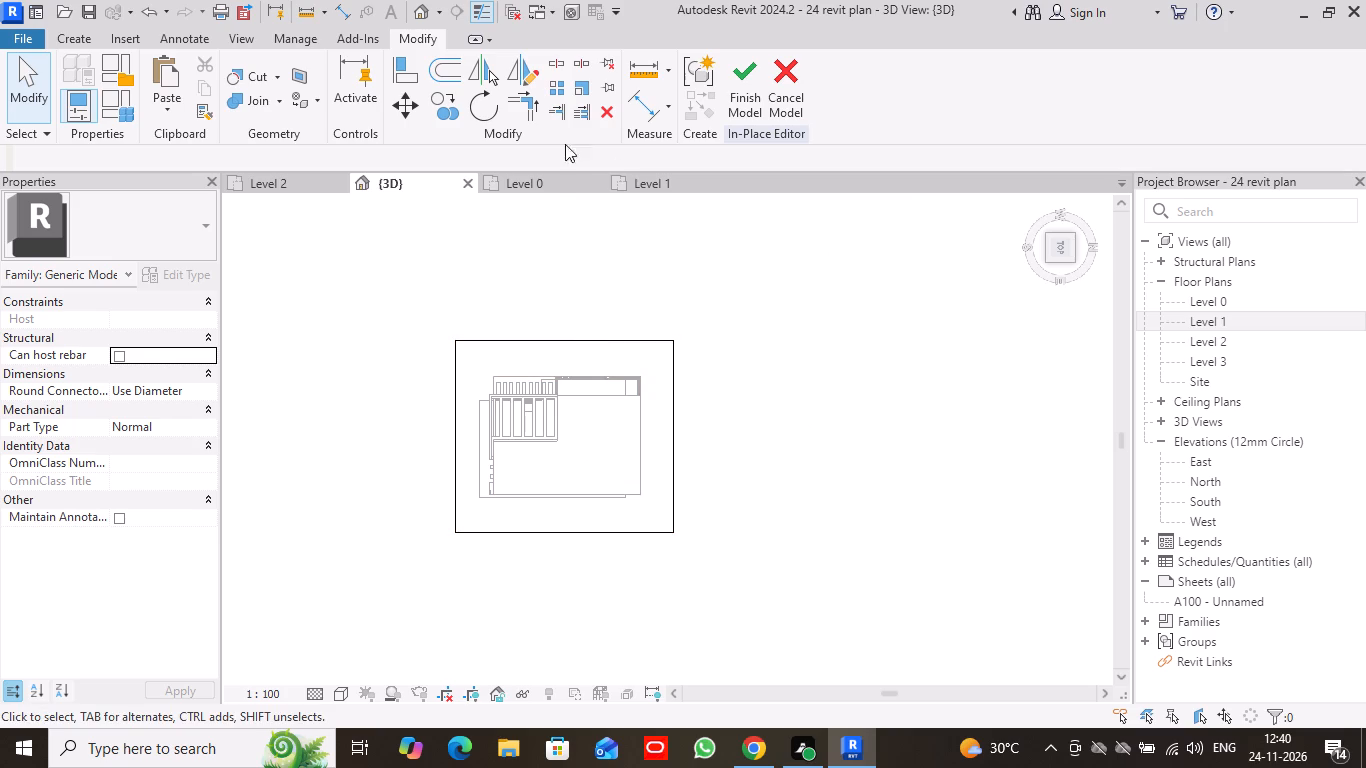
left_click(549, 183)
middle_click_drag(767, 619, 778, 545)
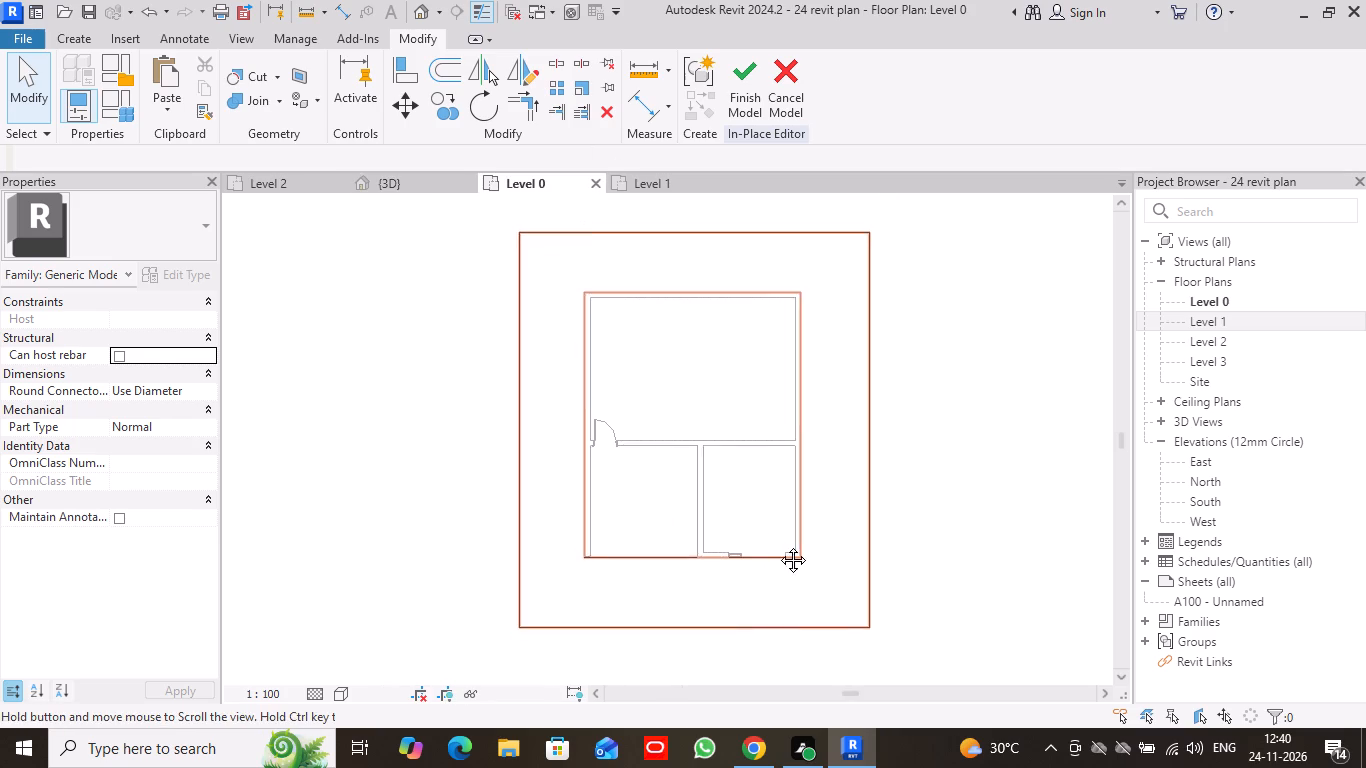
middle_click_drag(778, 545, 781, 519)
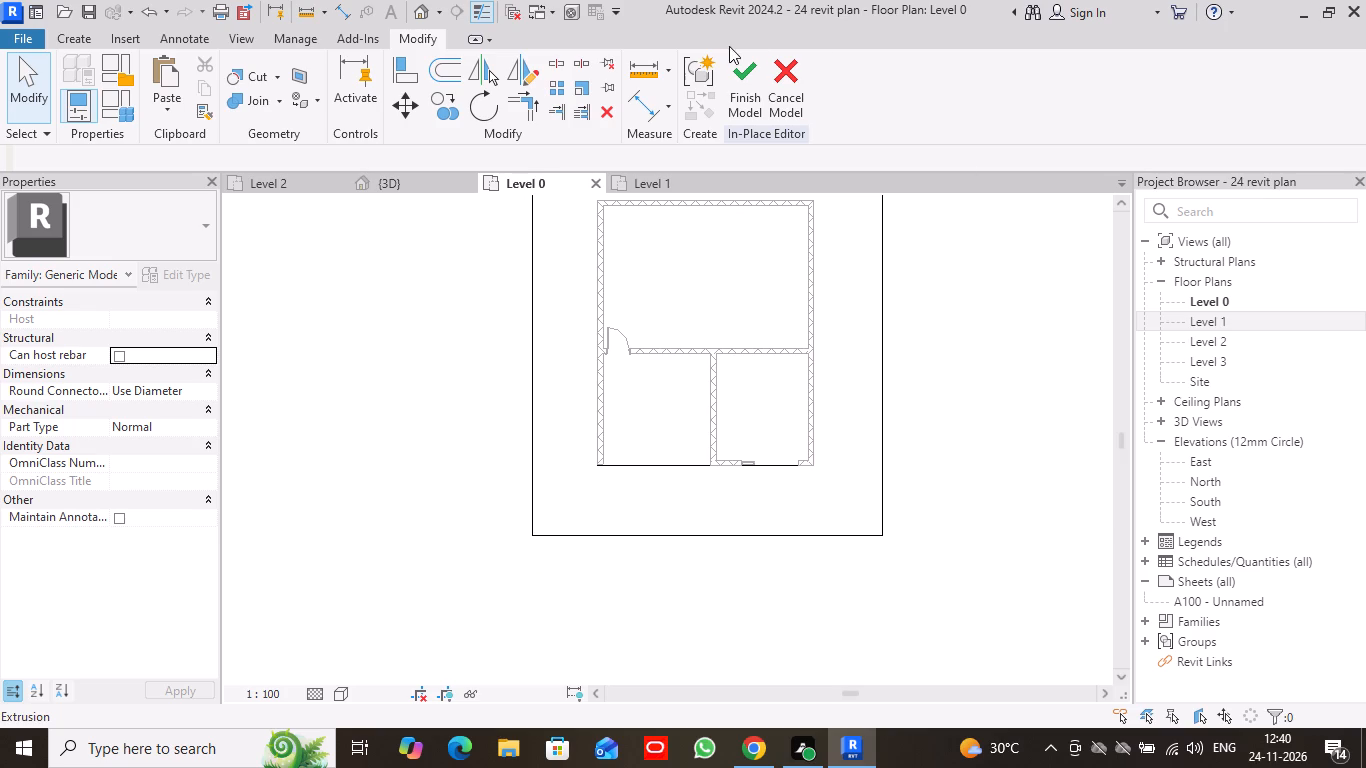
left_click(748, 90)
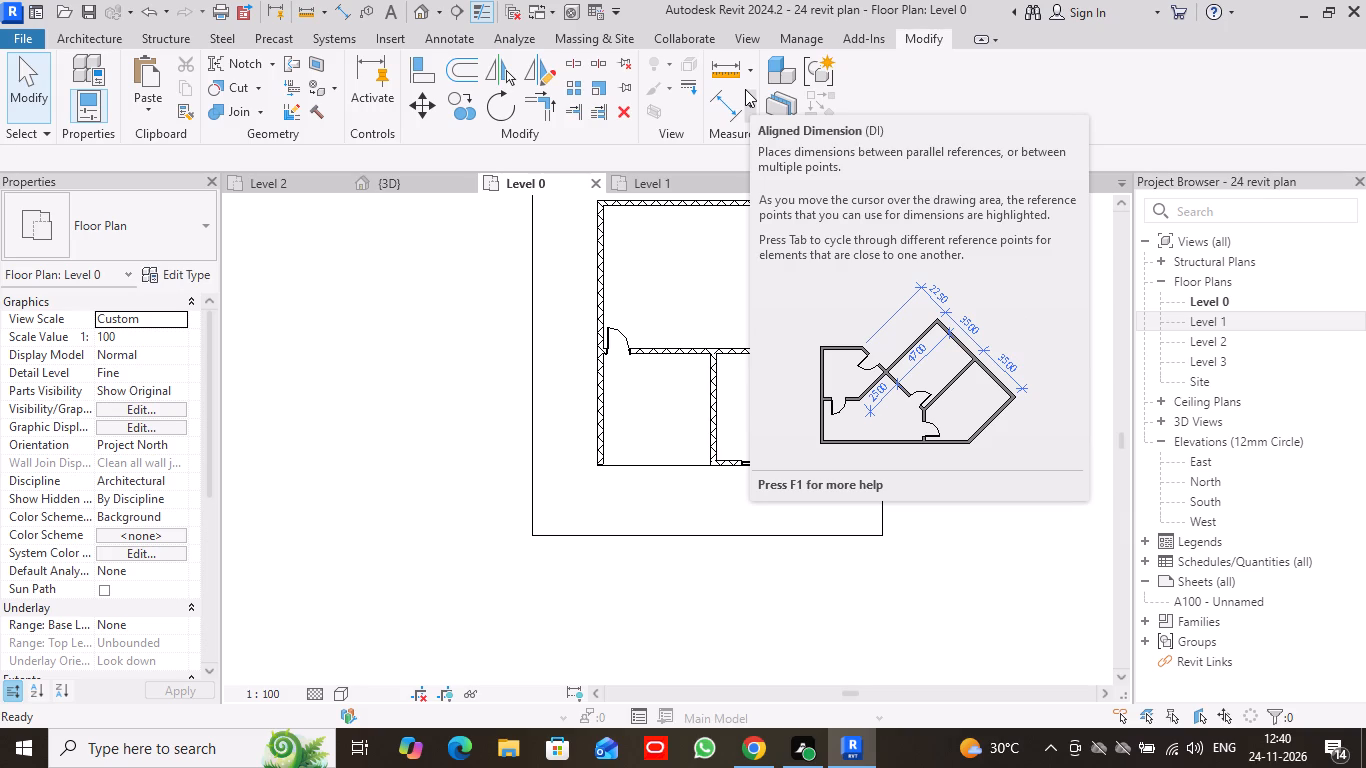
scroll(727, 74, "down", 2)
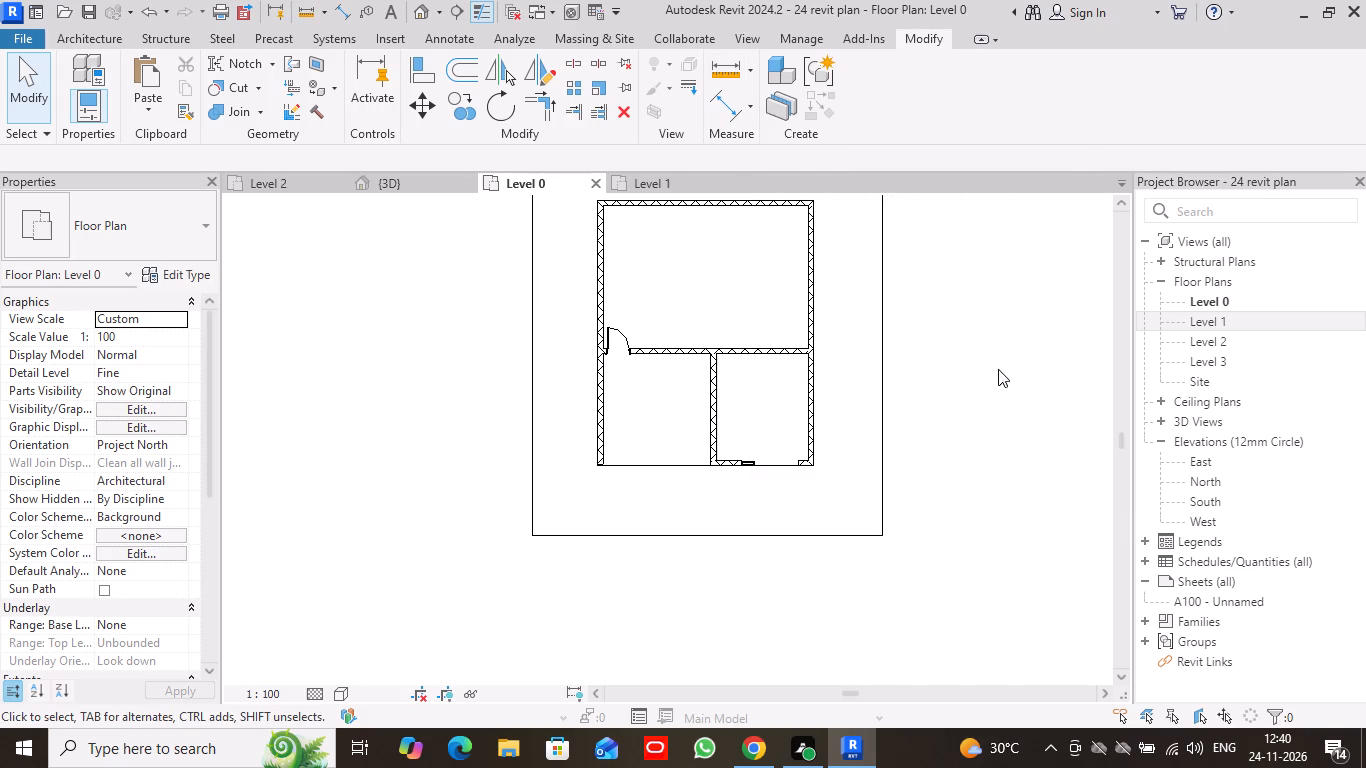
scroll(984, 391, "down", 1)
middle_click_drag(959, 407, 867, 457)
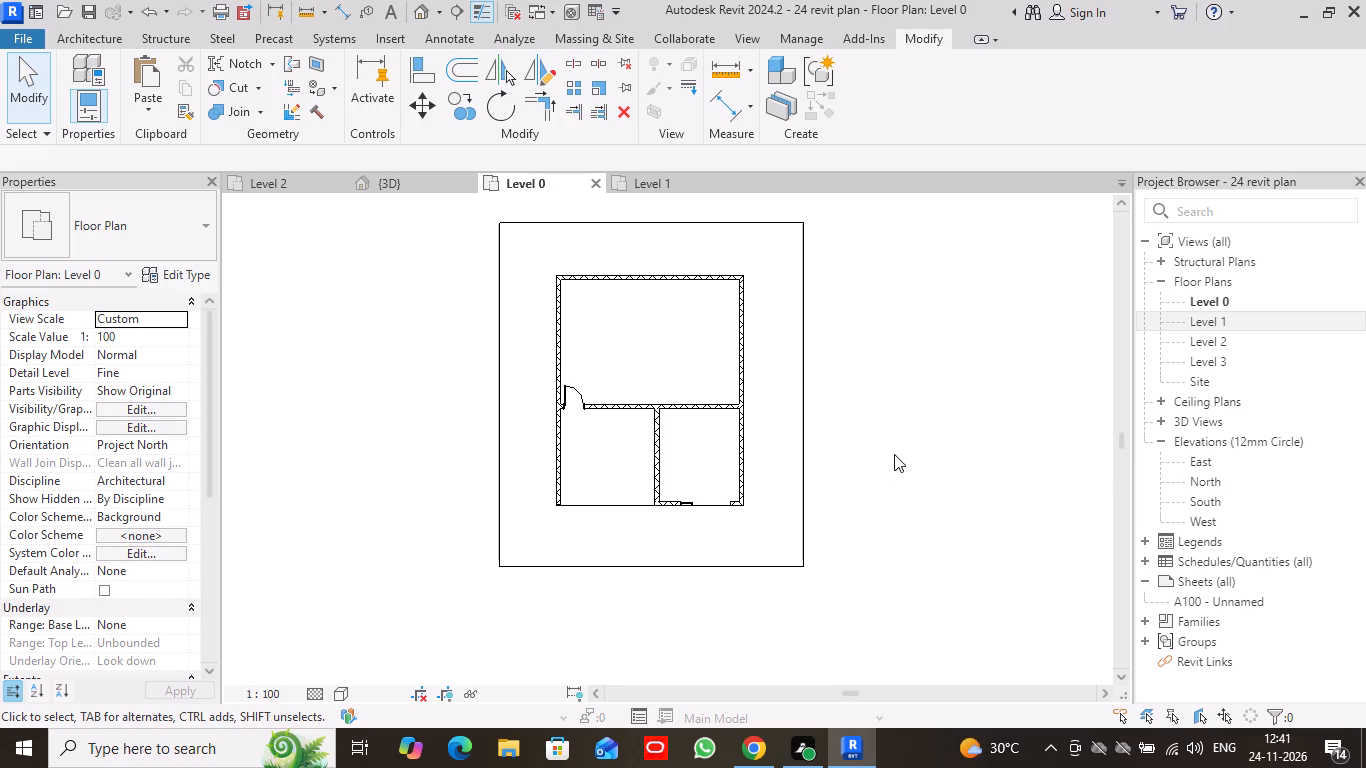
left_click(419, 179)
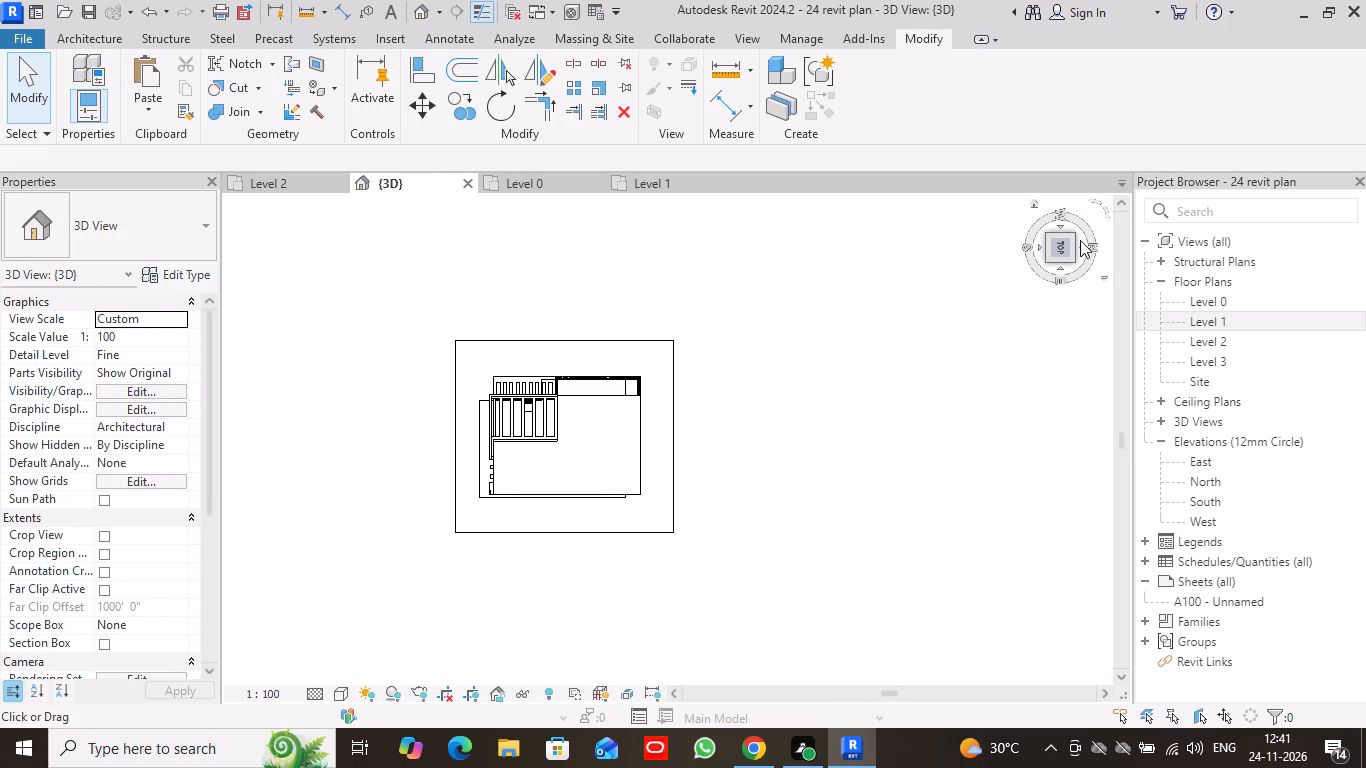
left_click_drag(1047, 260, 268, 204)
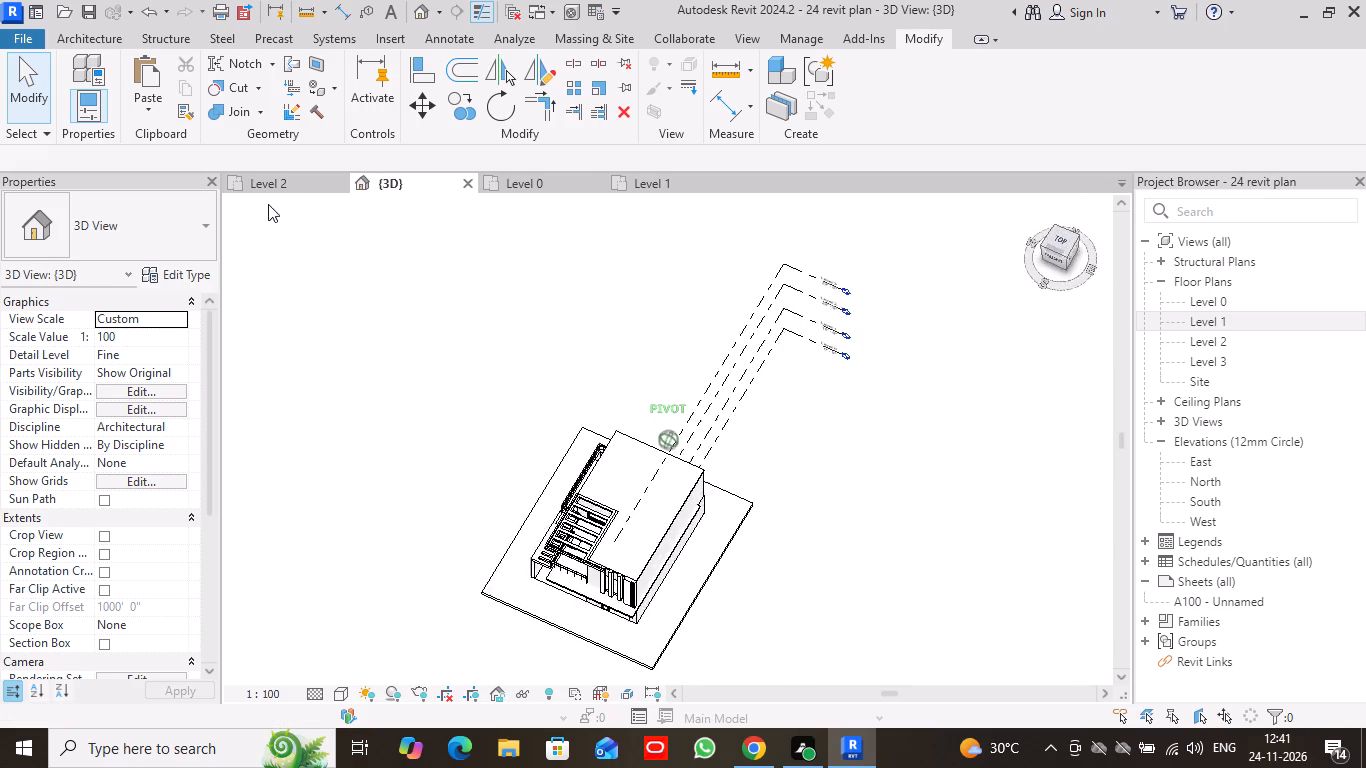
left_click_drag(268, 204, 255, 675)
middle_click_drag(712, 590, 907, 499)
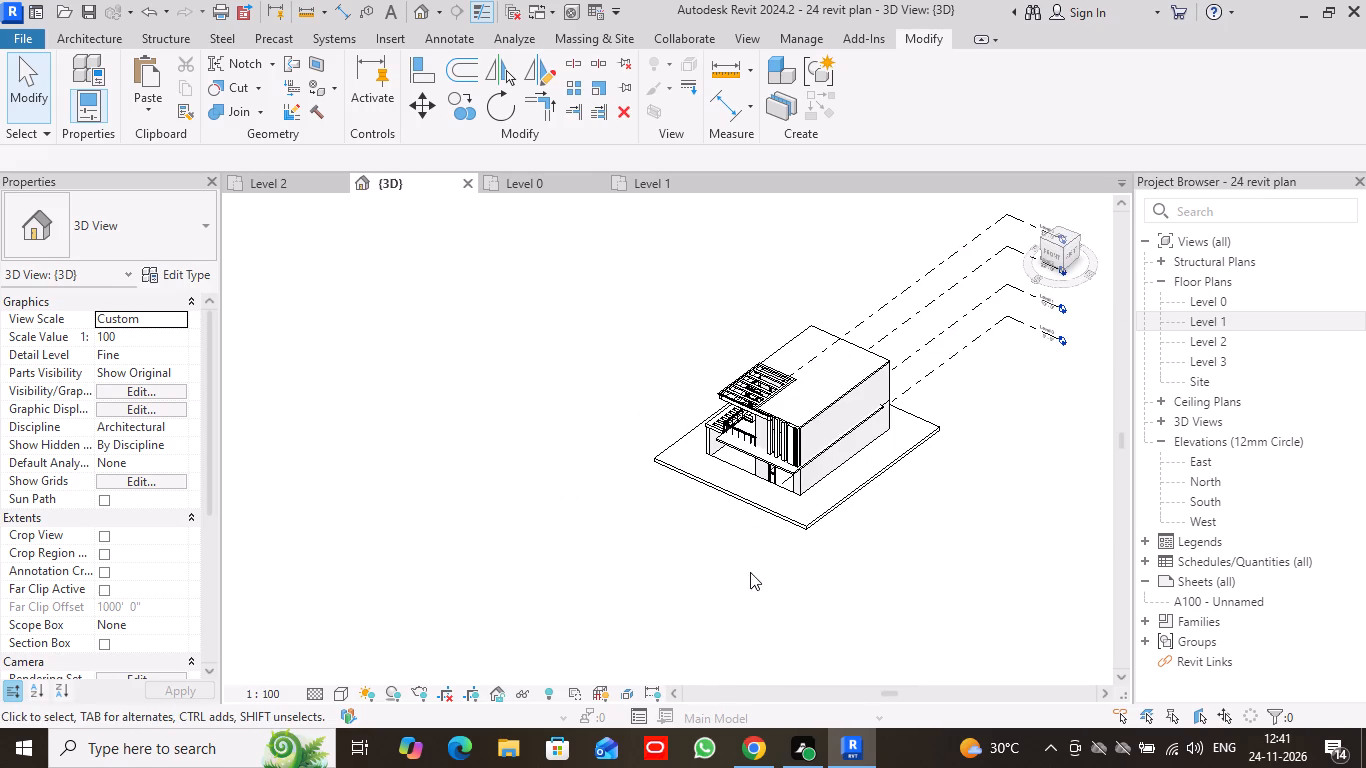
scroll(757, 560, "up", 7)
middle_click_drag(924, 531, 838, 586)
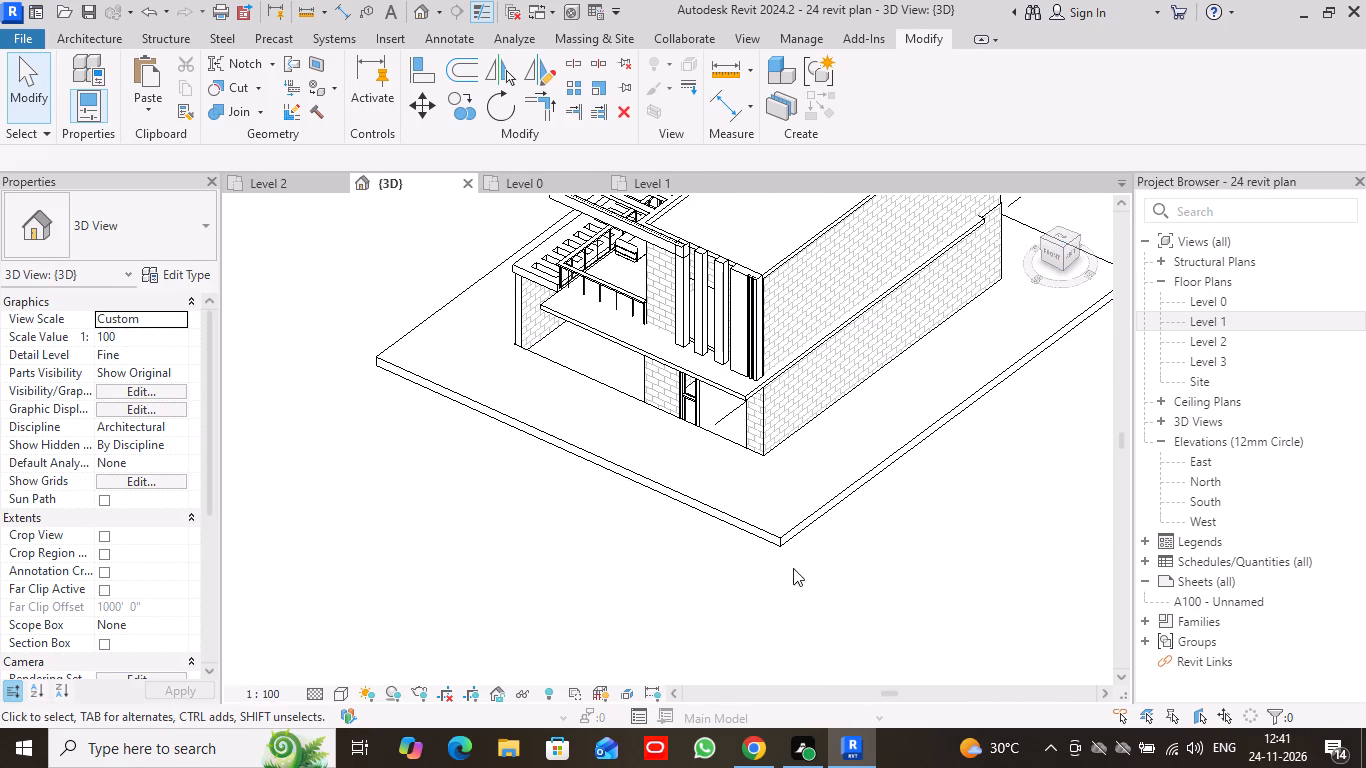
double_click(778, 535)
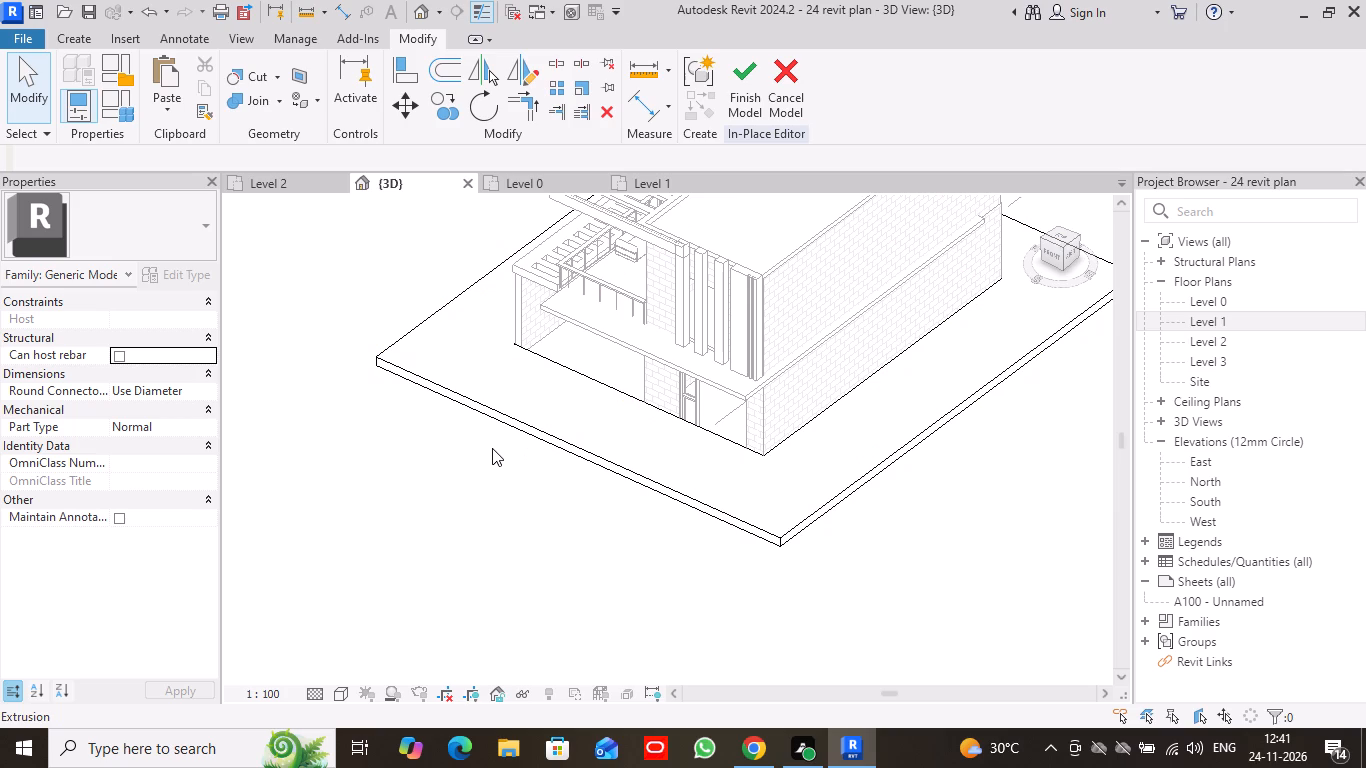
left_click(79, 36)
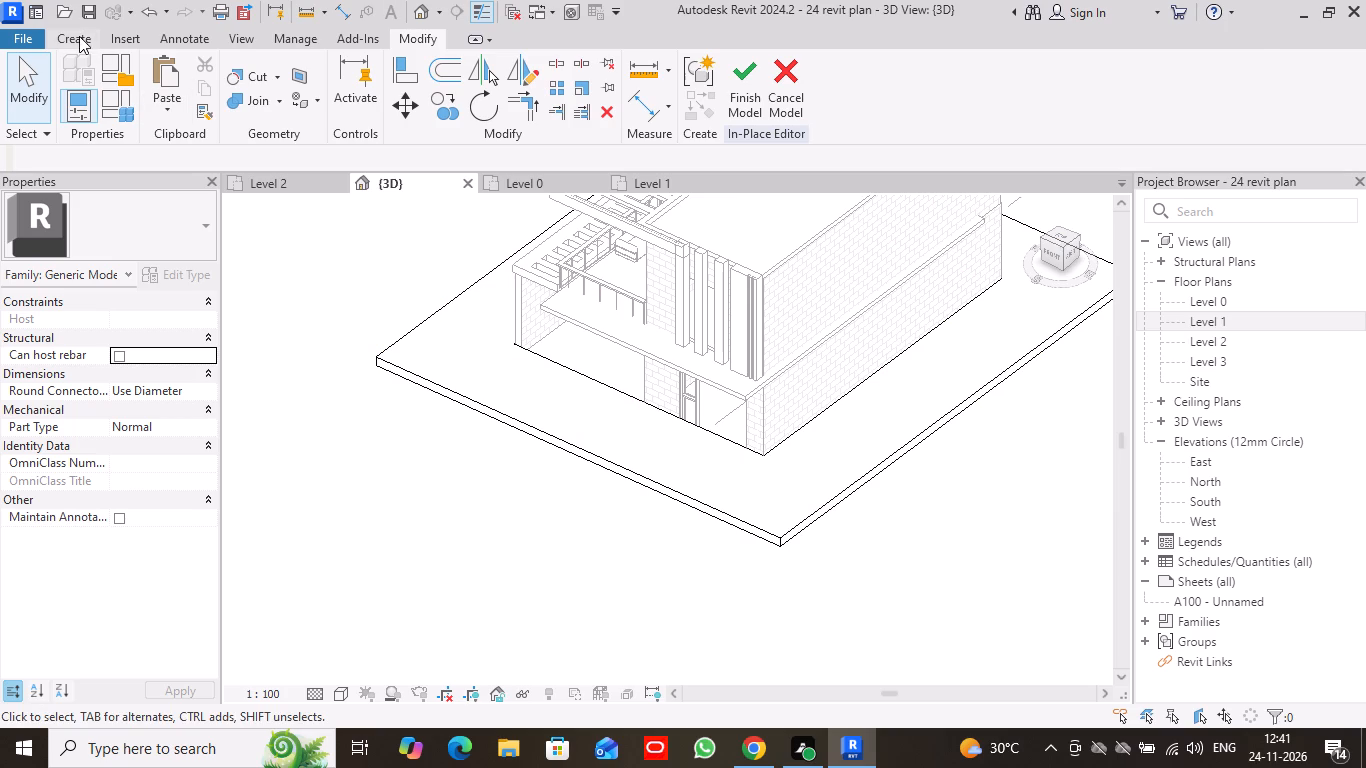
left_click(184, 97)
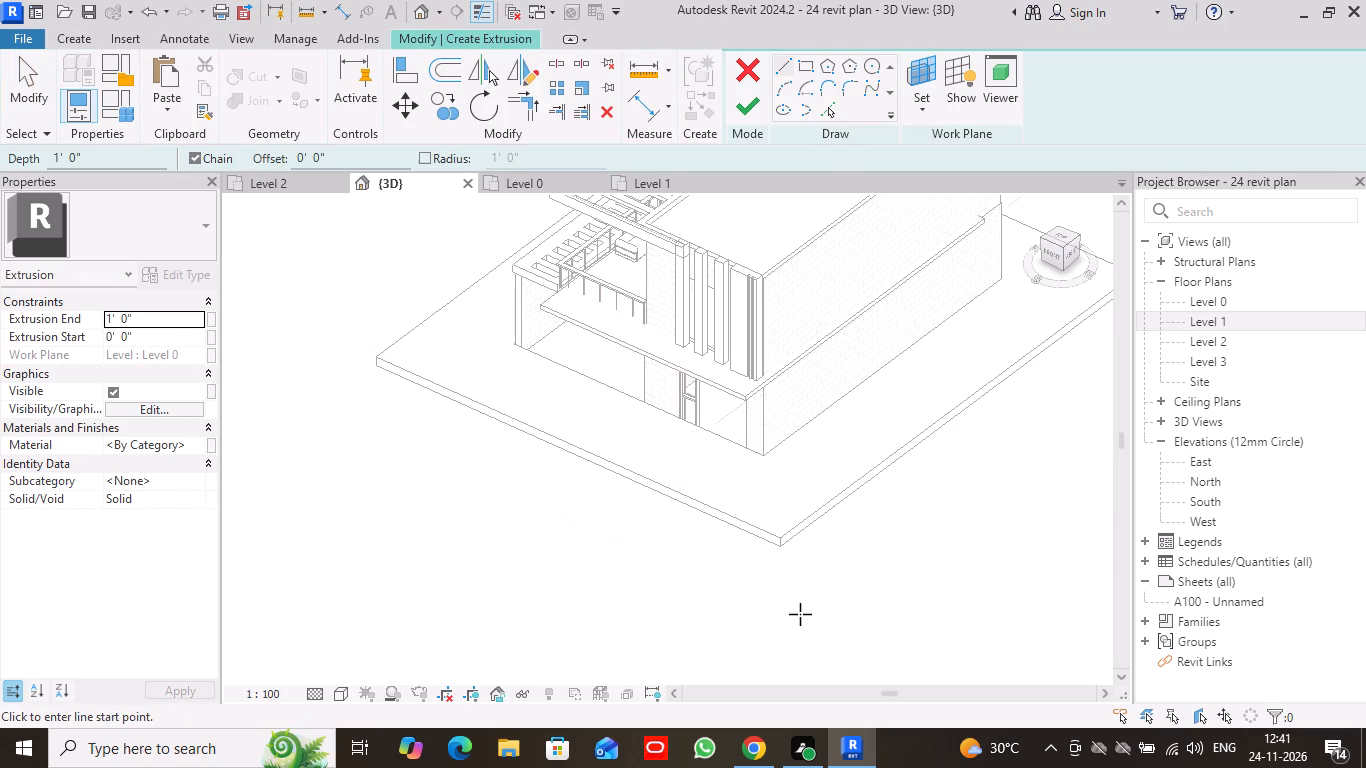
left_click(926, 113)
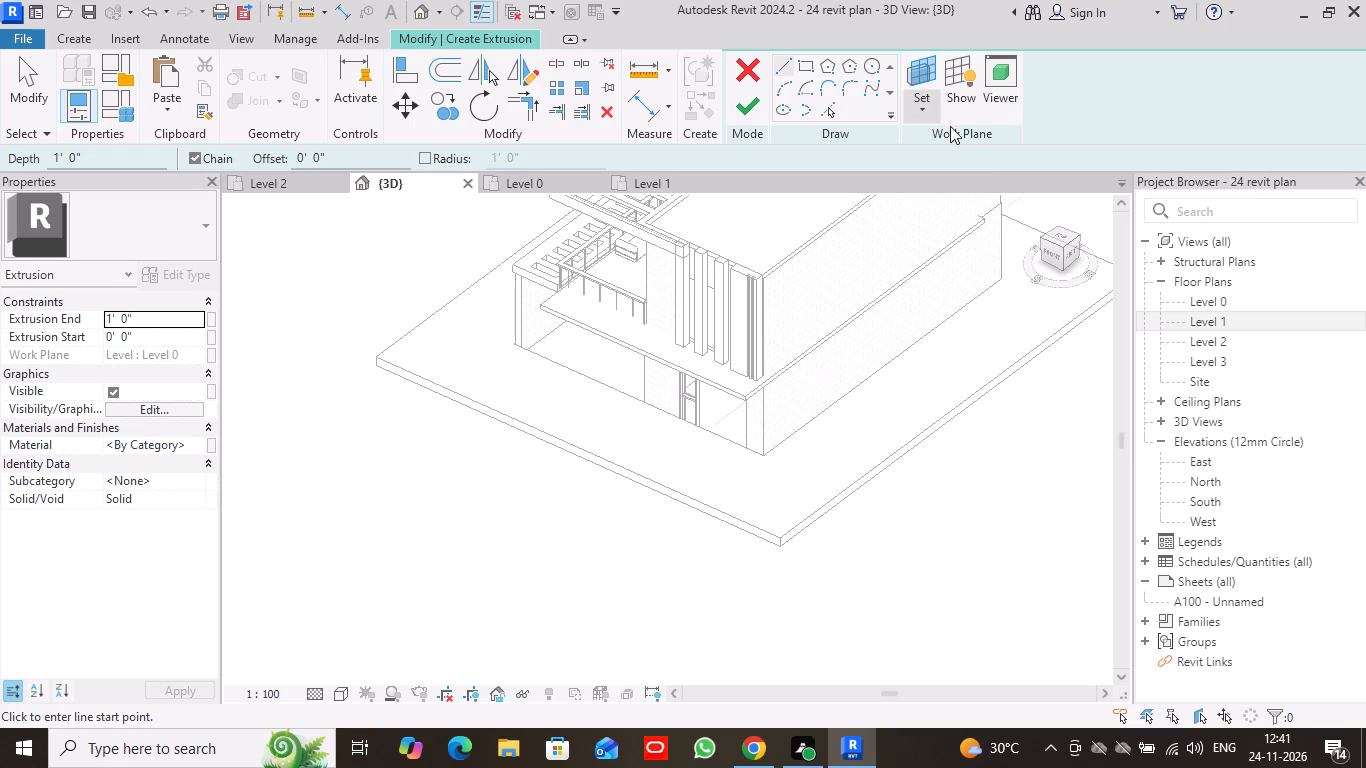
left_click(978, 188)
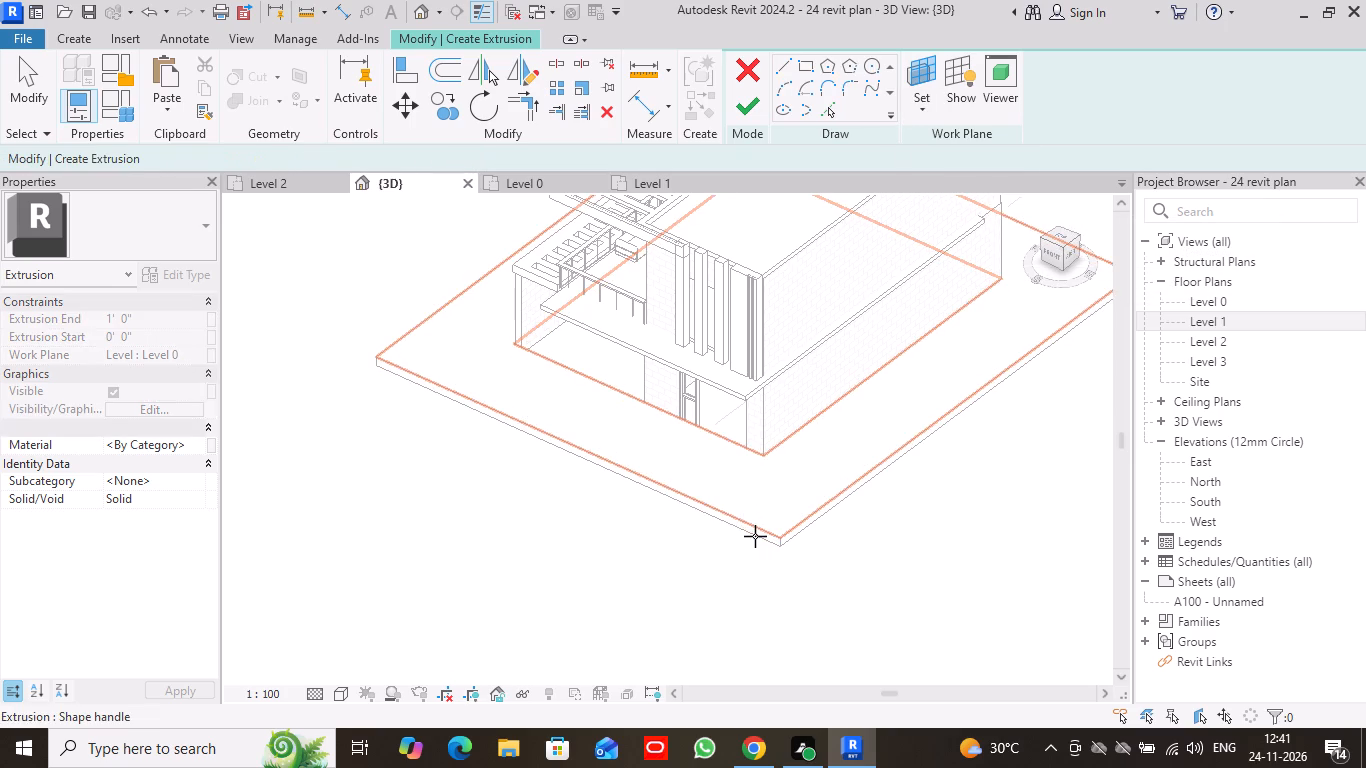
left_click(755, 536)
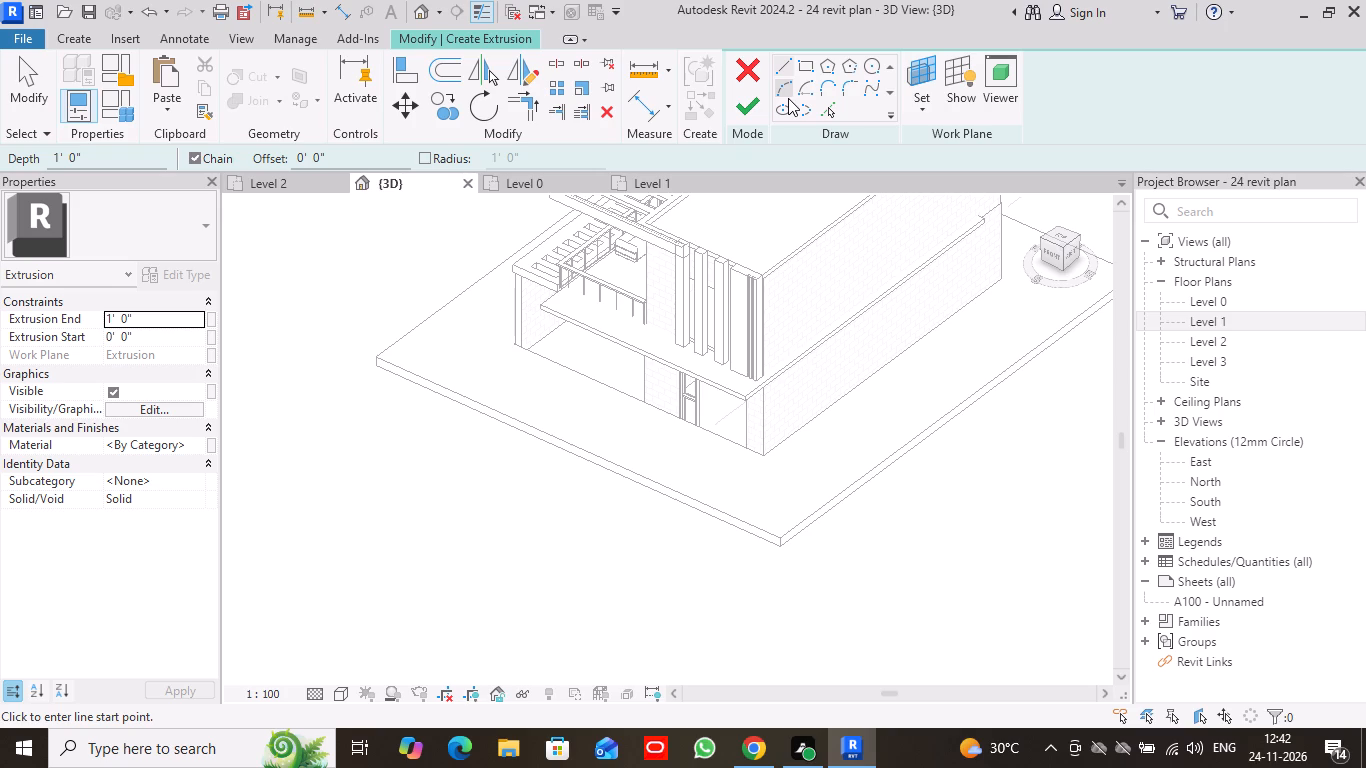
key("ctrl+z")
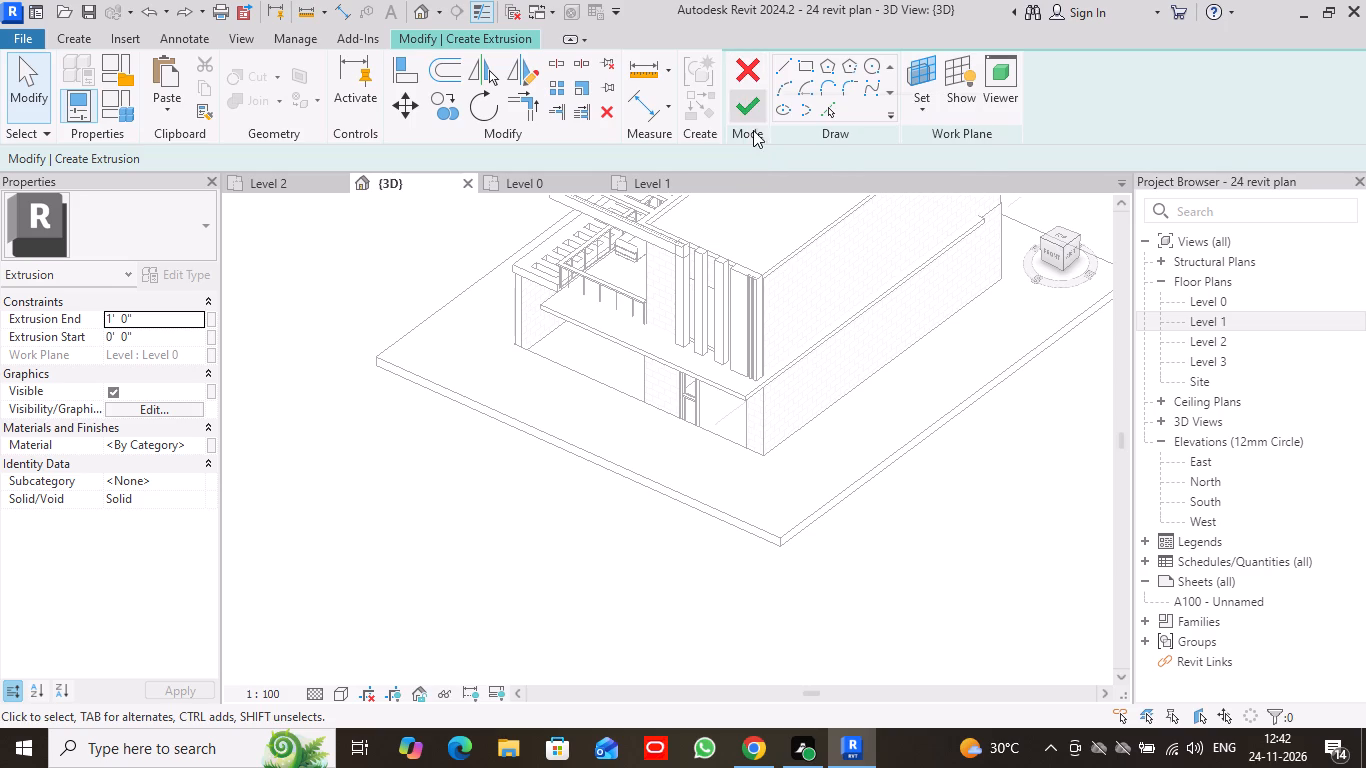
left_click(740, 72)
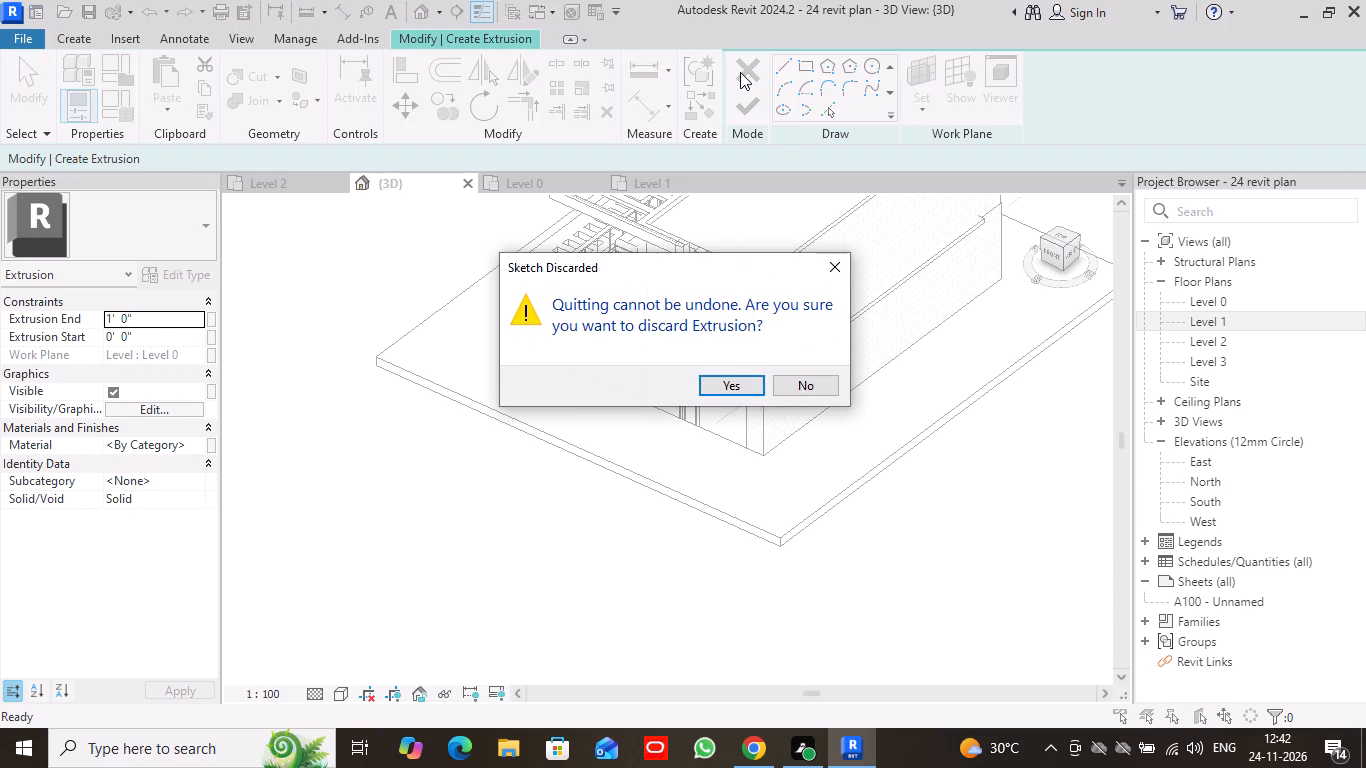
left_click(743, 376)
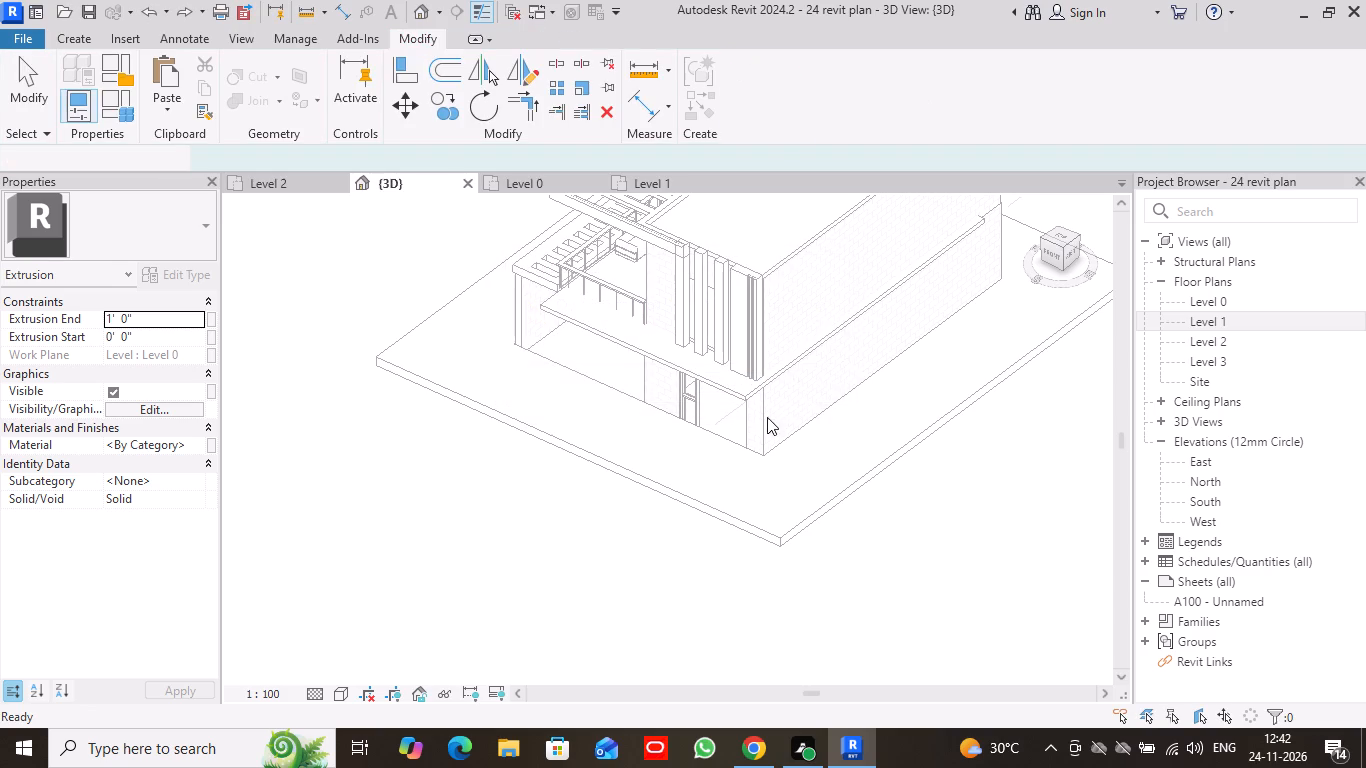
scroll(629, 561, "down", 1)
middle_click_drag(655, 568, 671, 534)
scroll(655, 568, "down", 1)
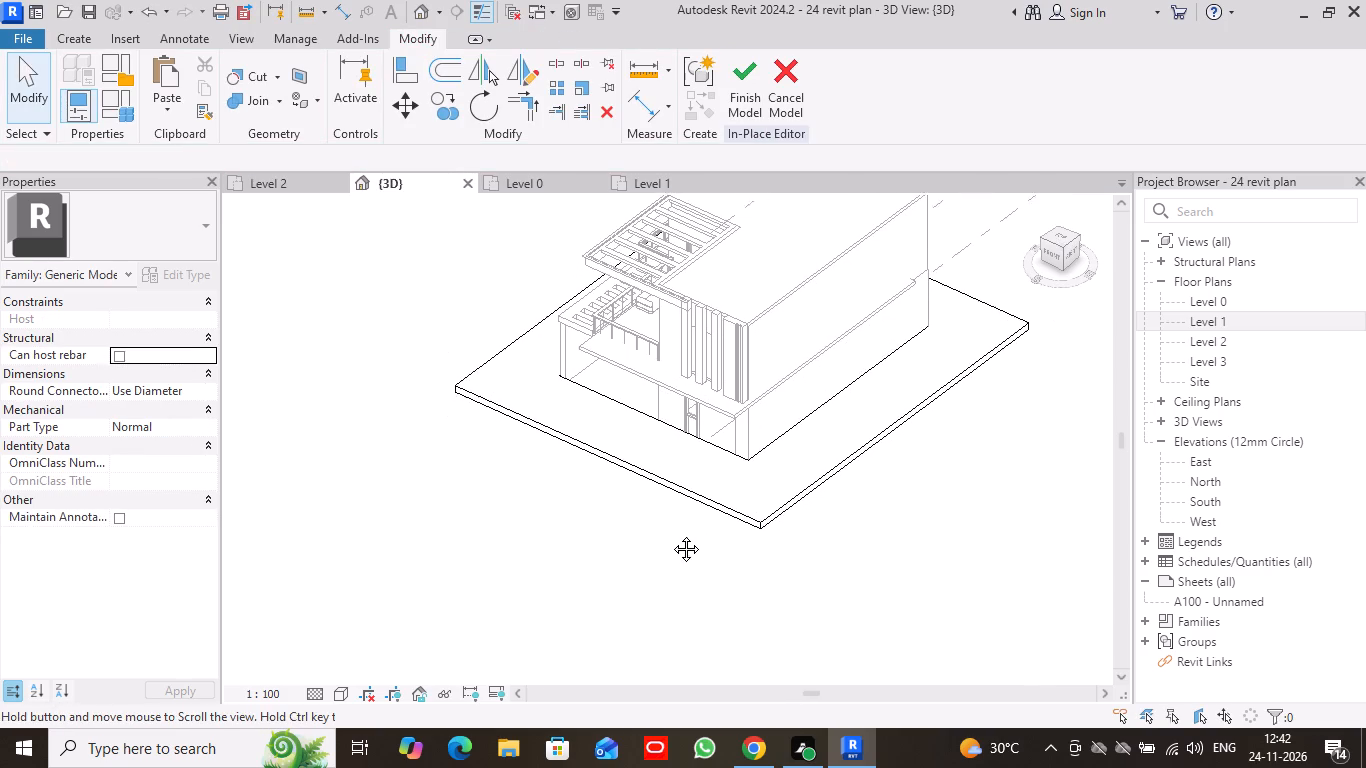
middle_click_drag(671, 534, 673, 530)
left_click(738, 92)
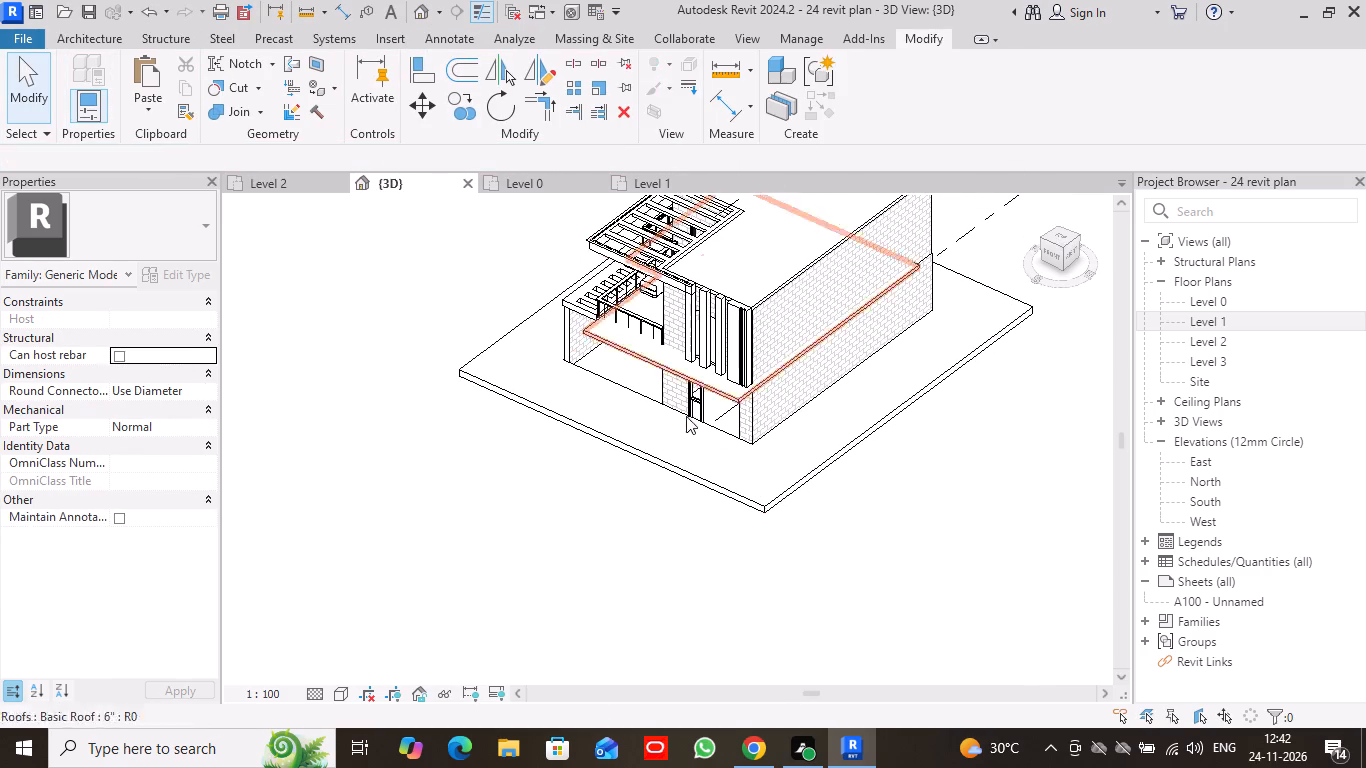
Open the ground slab's extrusion sketch for editing and delete the inner rectangle's front line on the ramp and entrance side.
double_click(664, 464)
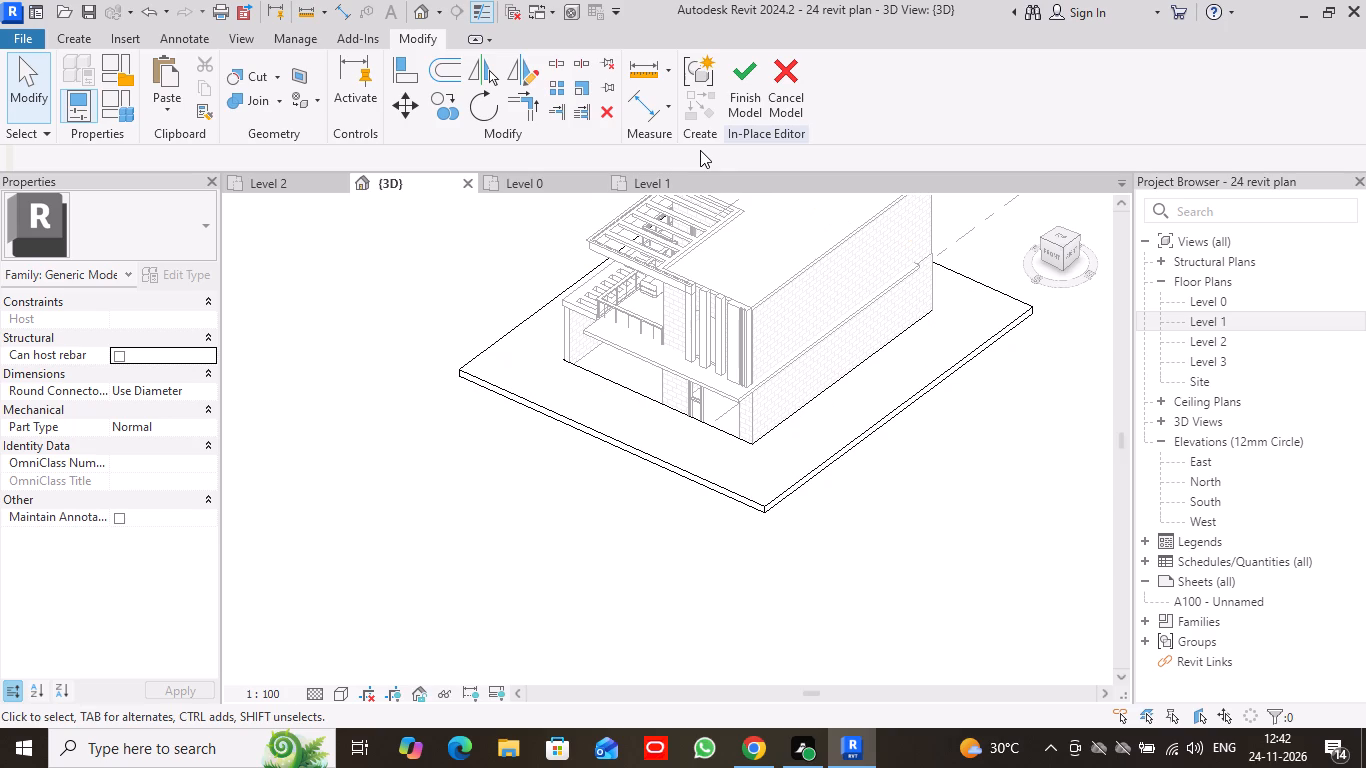
double_click(631, 445)
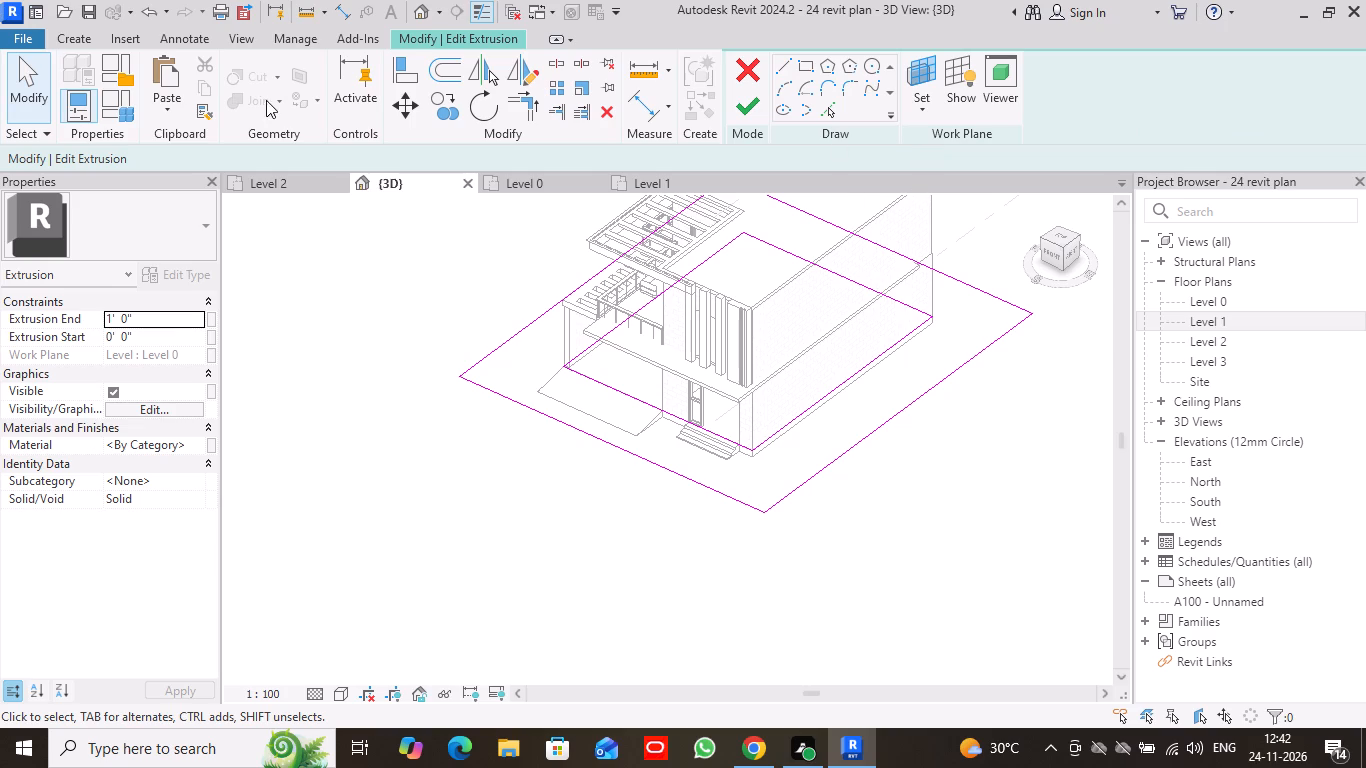
left_click(1065, 238)
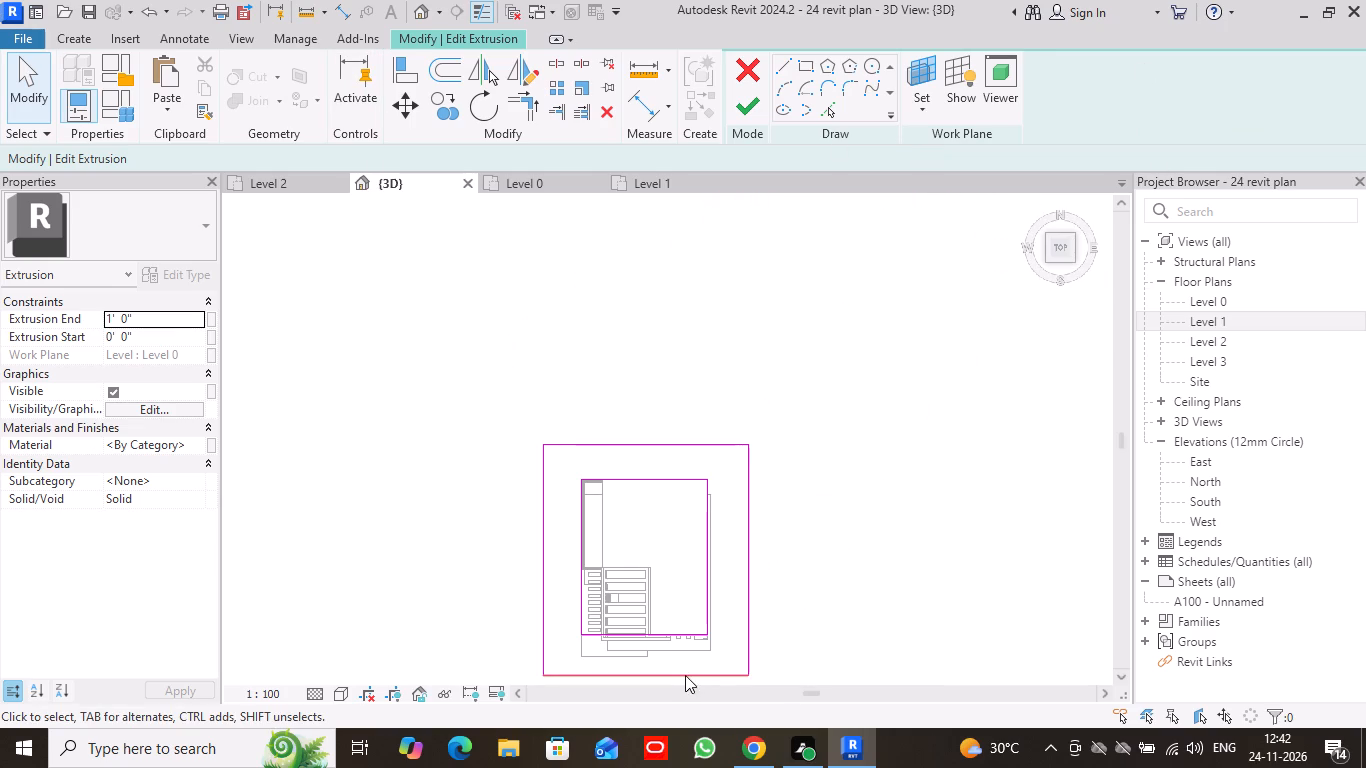
middle_click_drag(684, 675, 748, 490)
scroll(704, 489, "up", 5)
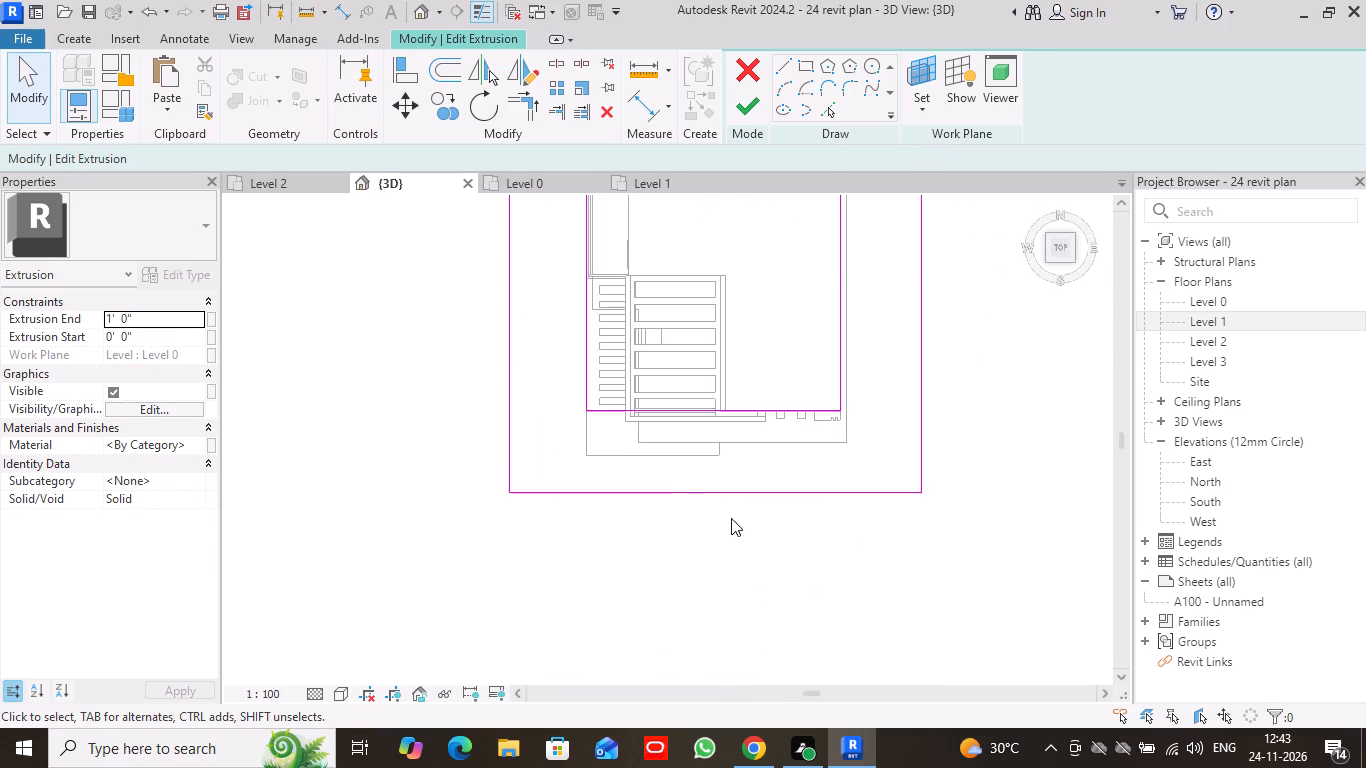
scroll(731, 518, "up", 6)
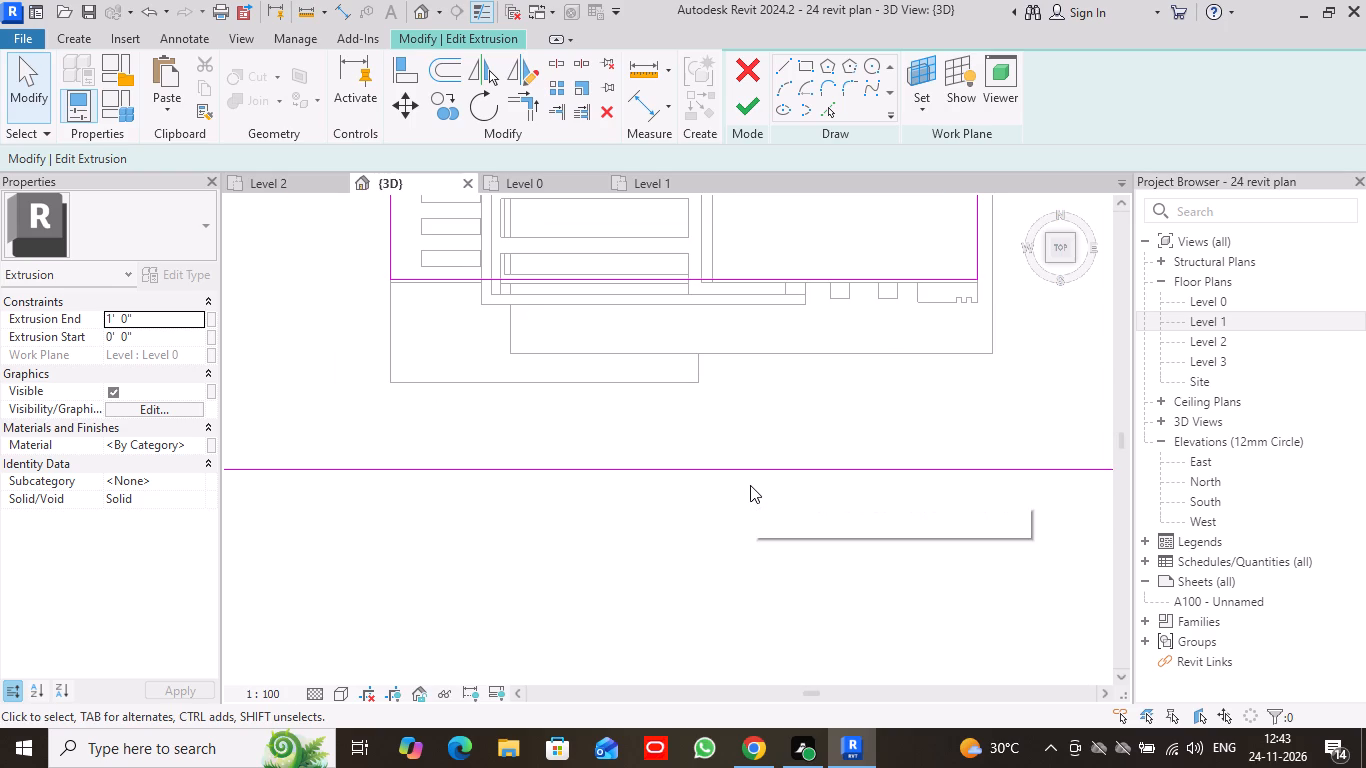
right_click(774, 280)
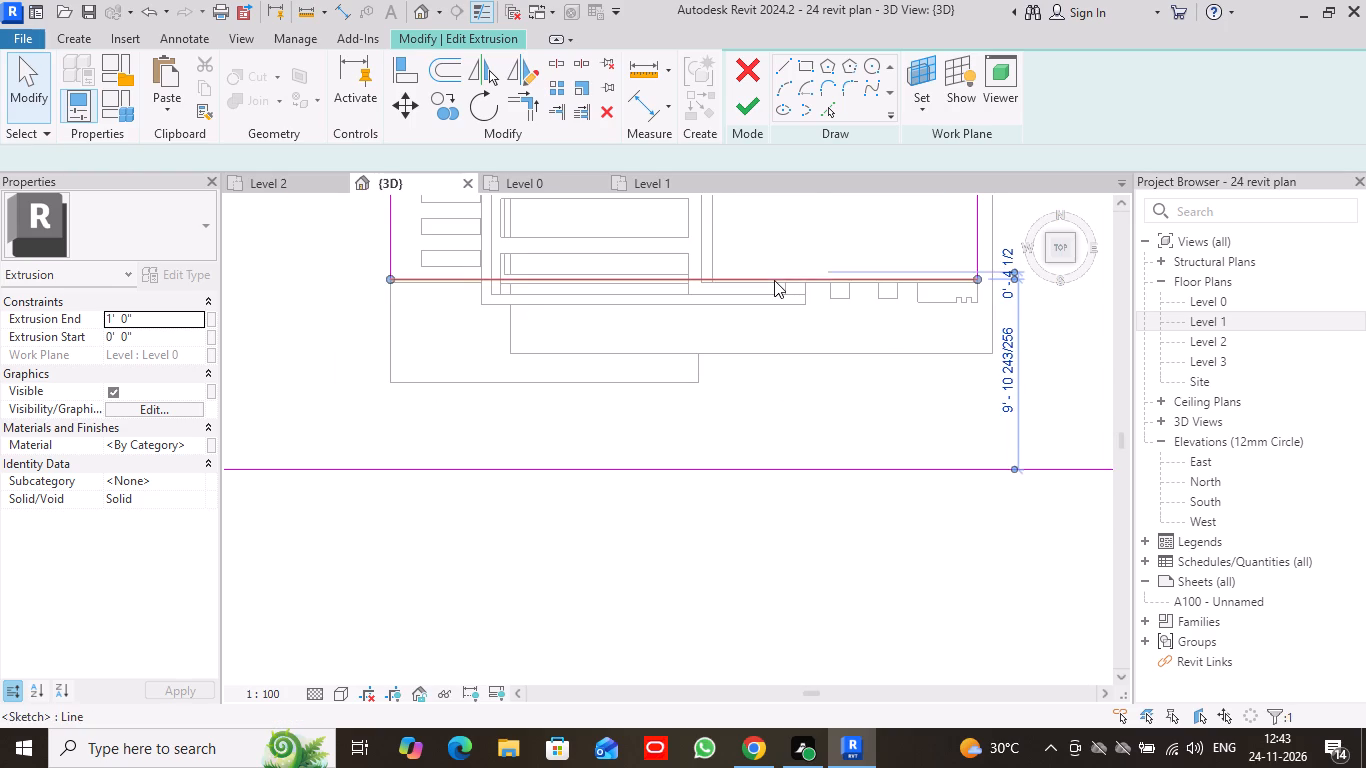
left_click(849, 413)
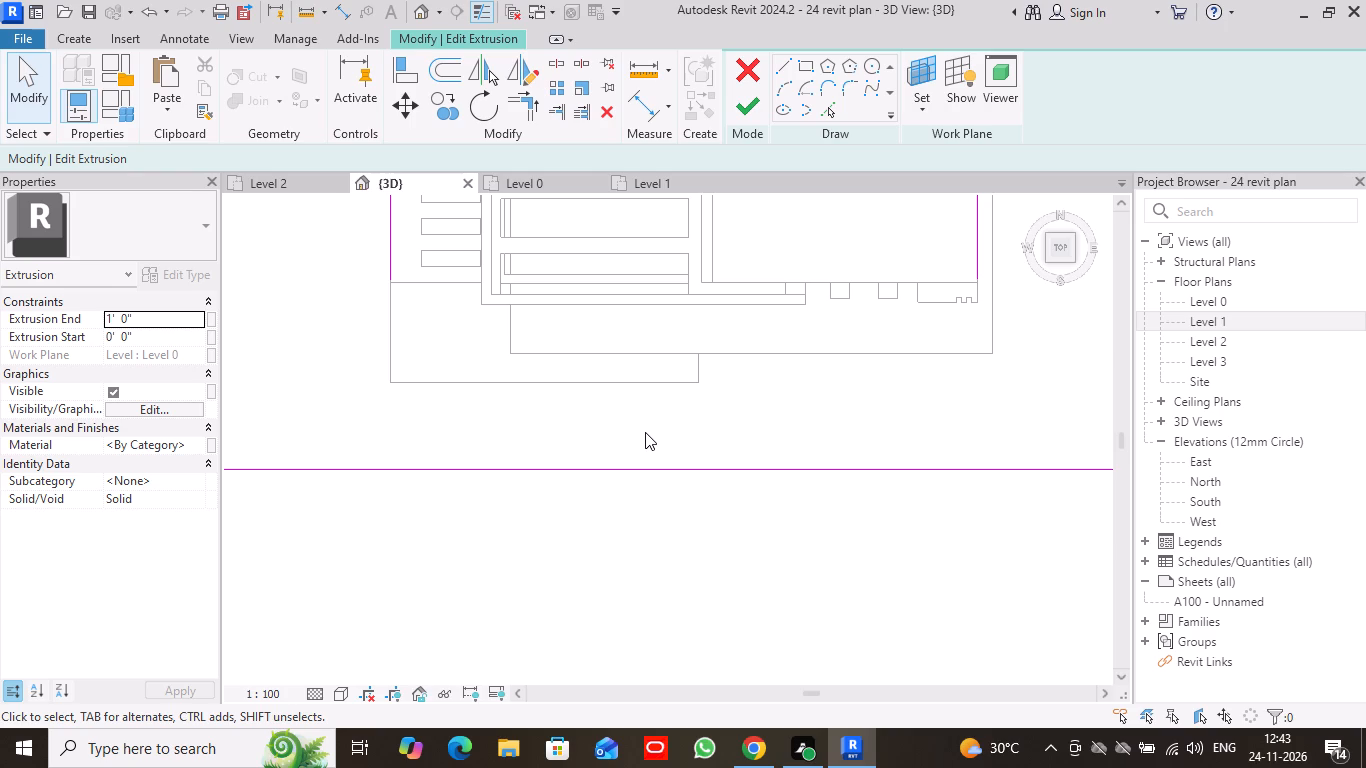
Draw inner boundary lines around the ramp: 5' 4 3/4" outward, 16' 0" along its front edge, and 4' 0" back toward the building.
left_click(782, 58)
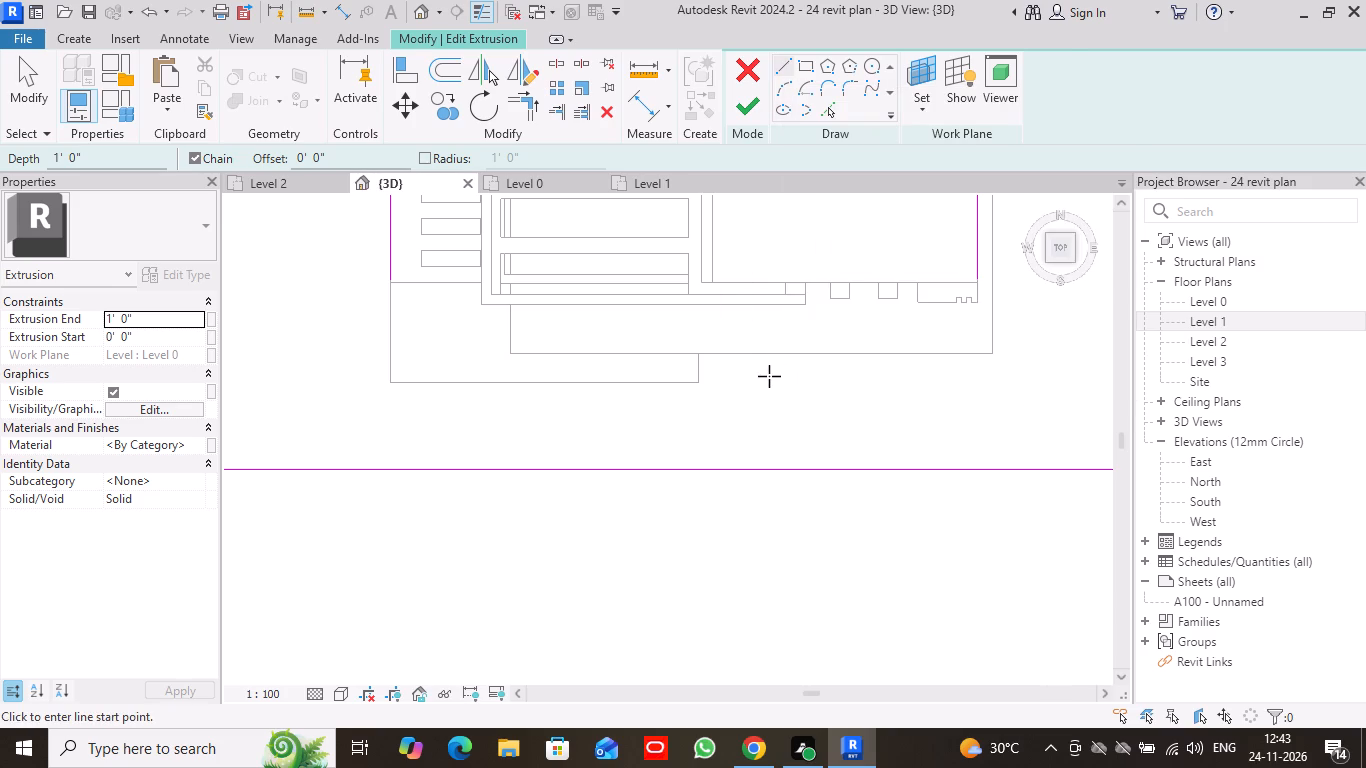
left_click(784, 65)
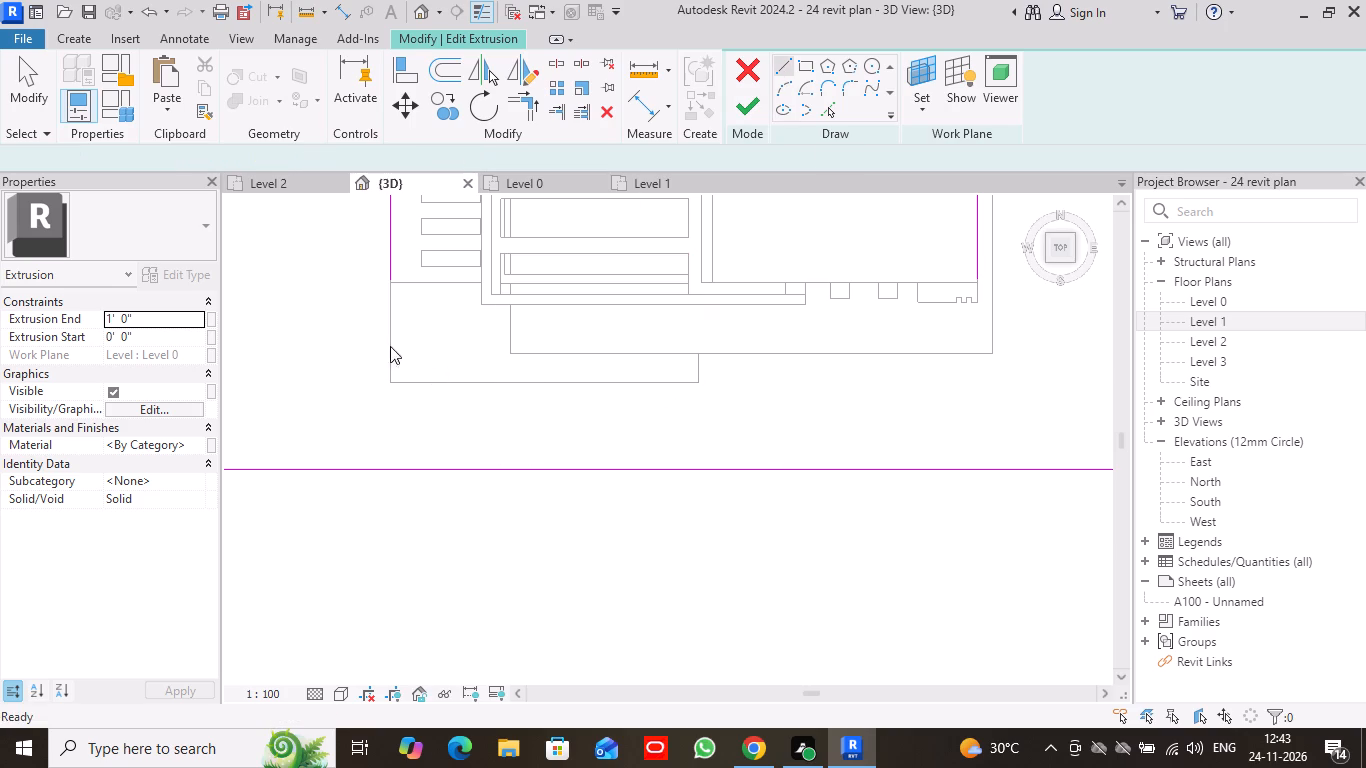
left_click(389, 281)
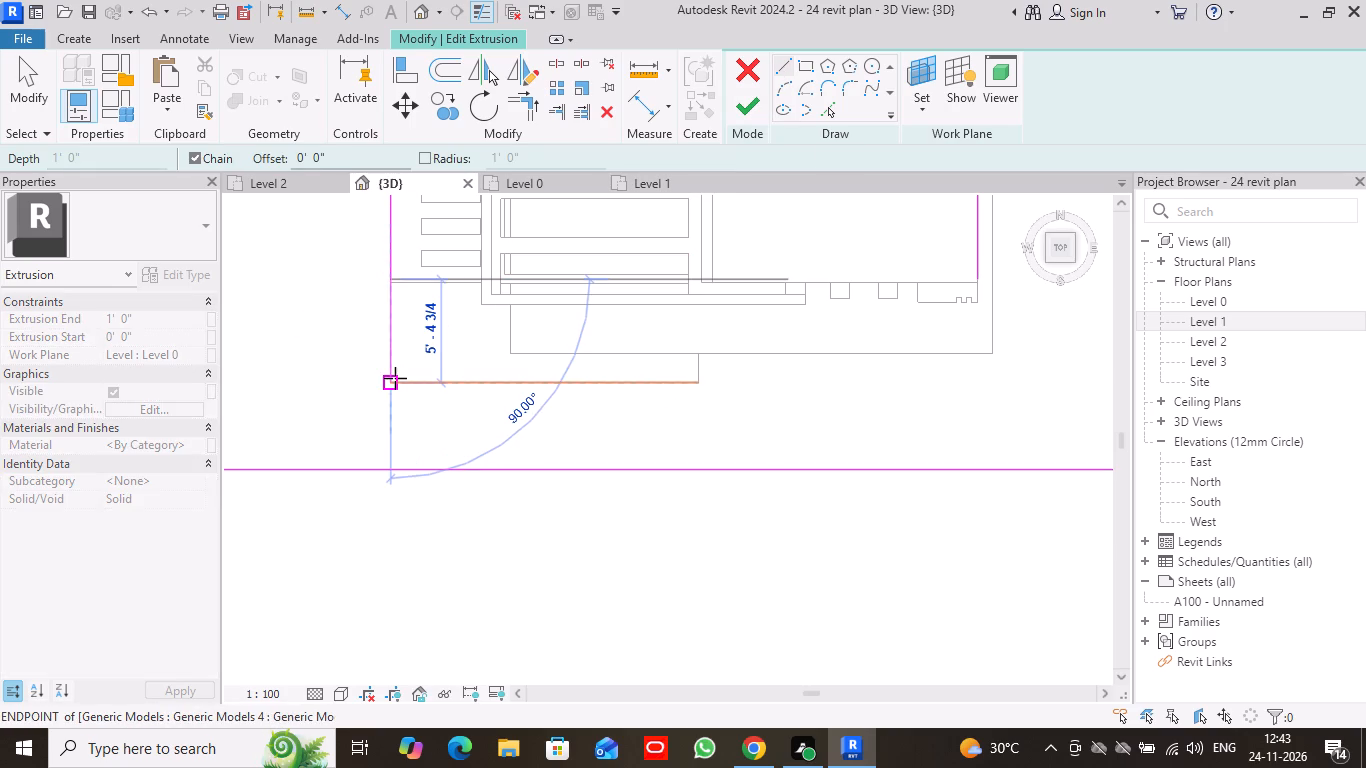
left_click(389, 379)
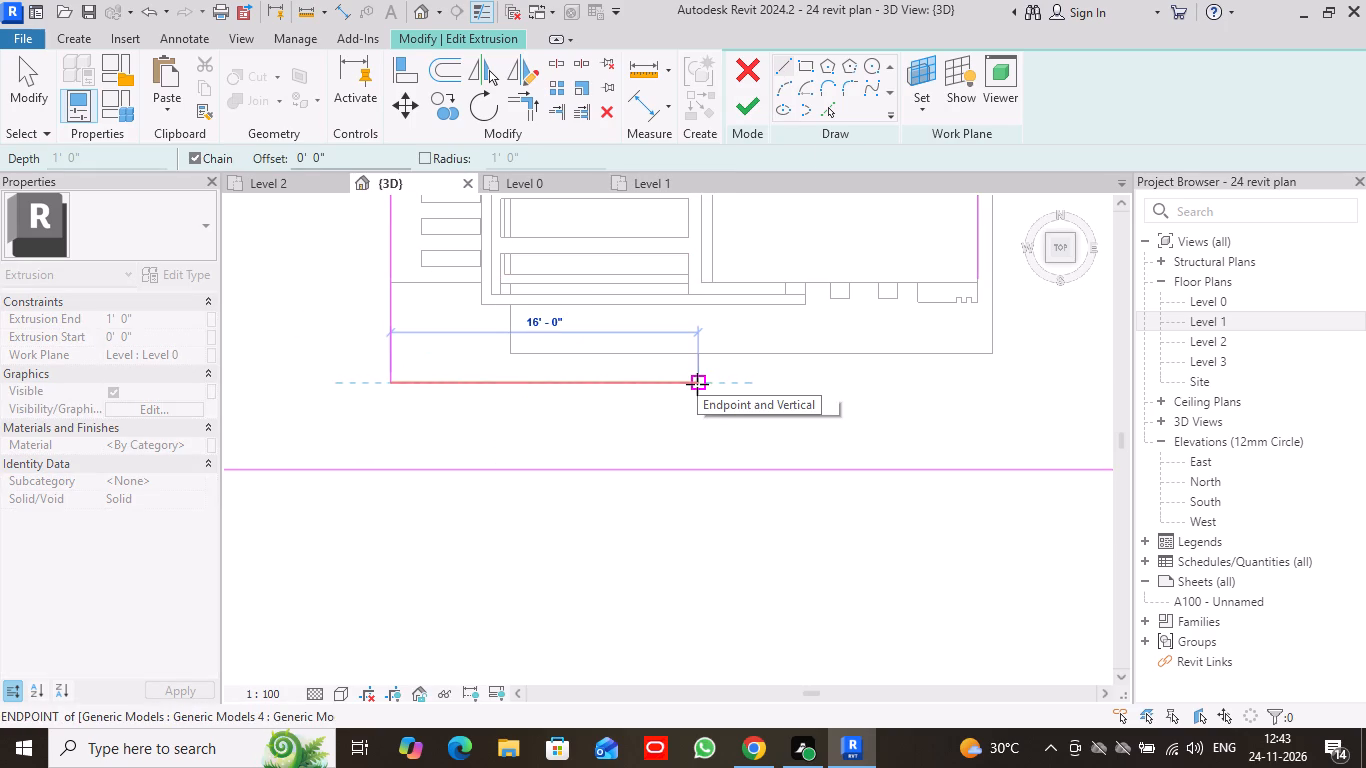
left_click(697, 384)
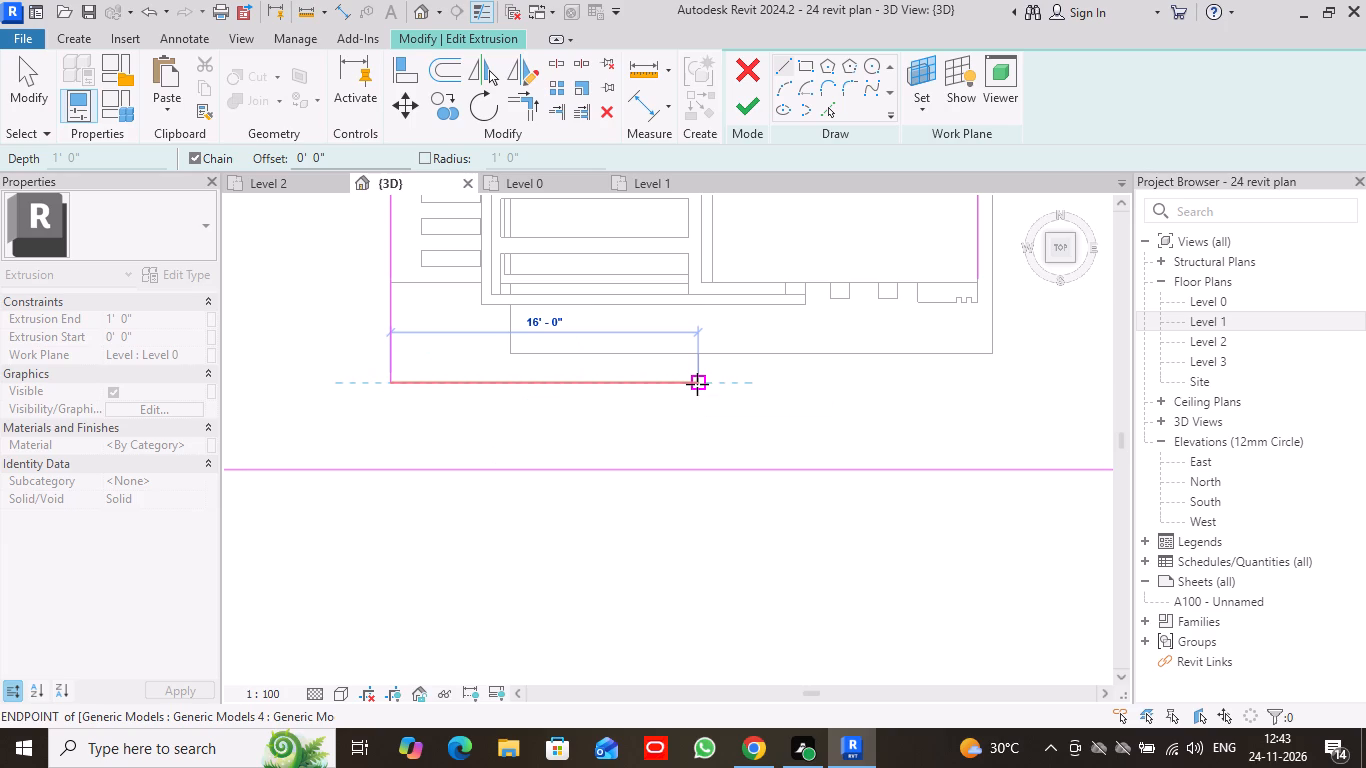
left_click(698, 305)
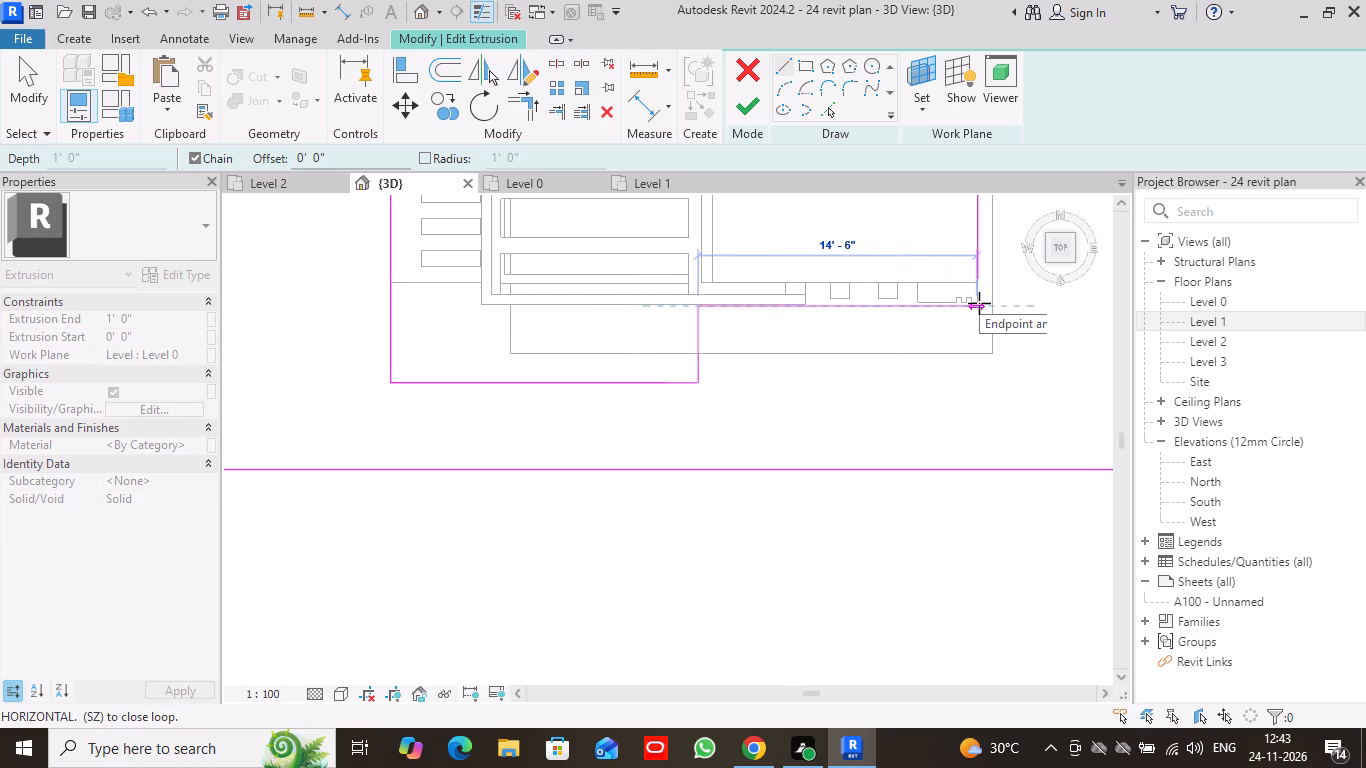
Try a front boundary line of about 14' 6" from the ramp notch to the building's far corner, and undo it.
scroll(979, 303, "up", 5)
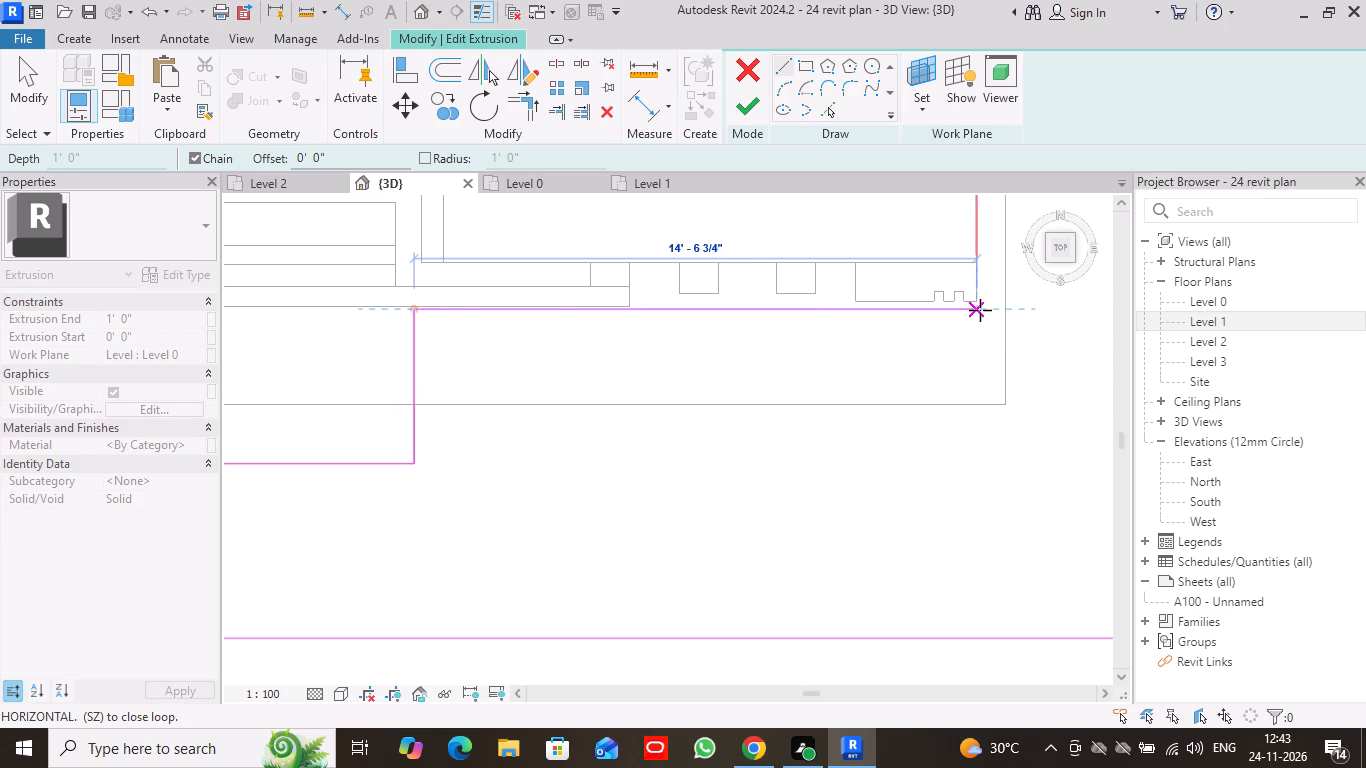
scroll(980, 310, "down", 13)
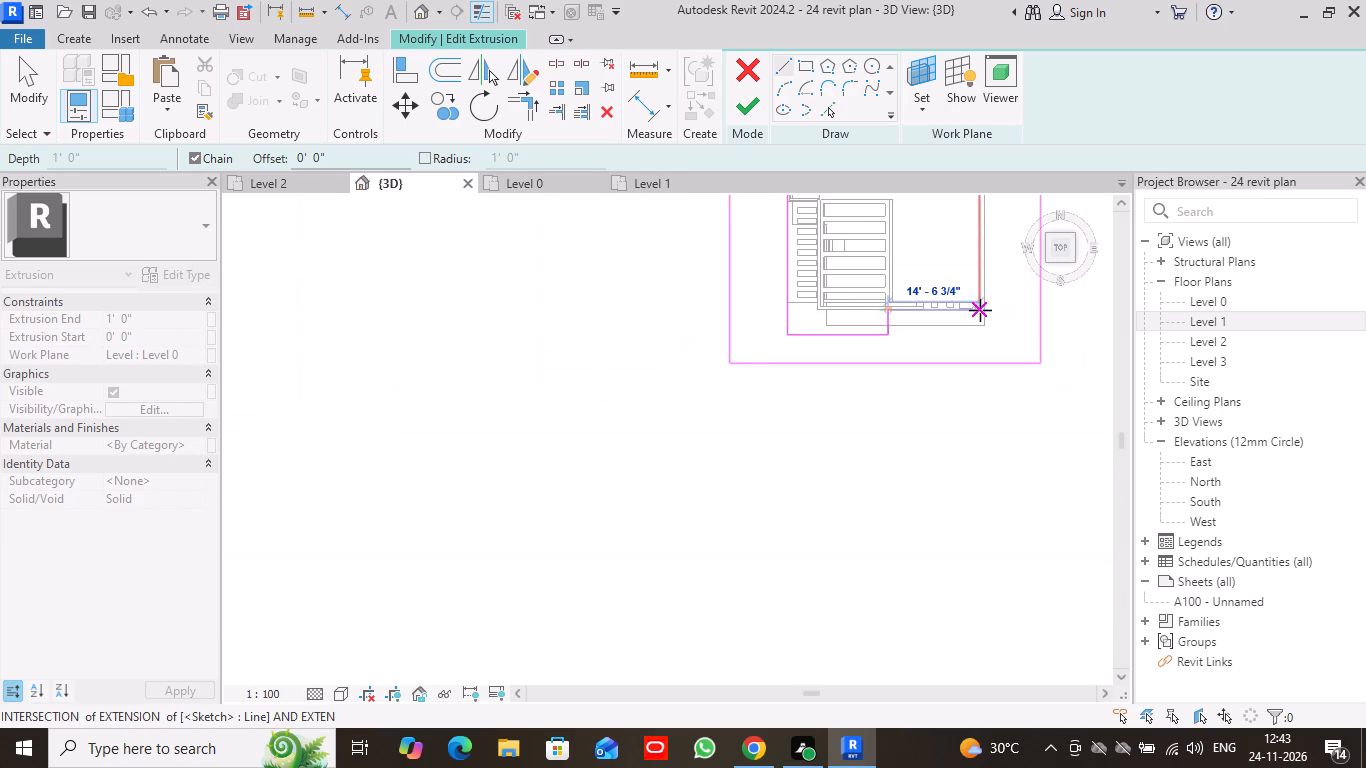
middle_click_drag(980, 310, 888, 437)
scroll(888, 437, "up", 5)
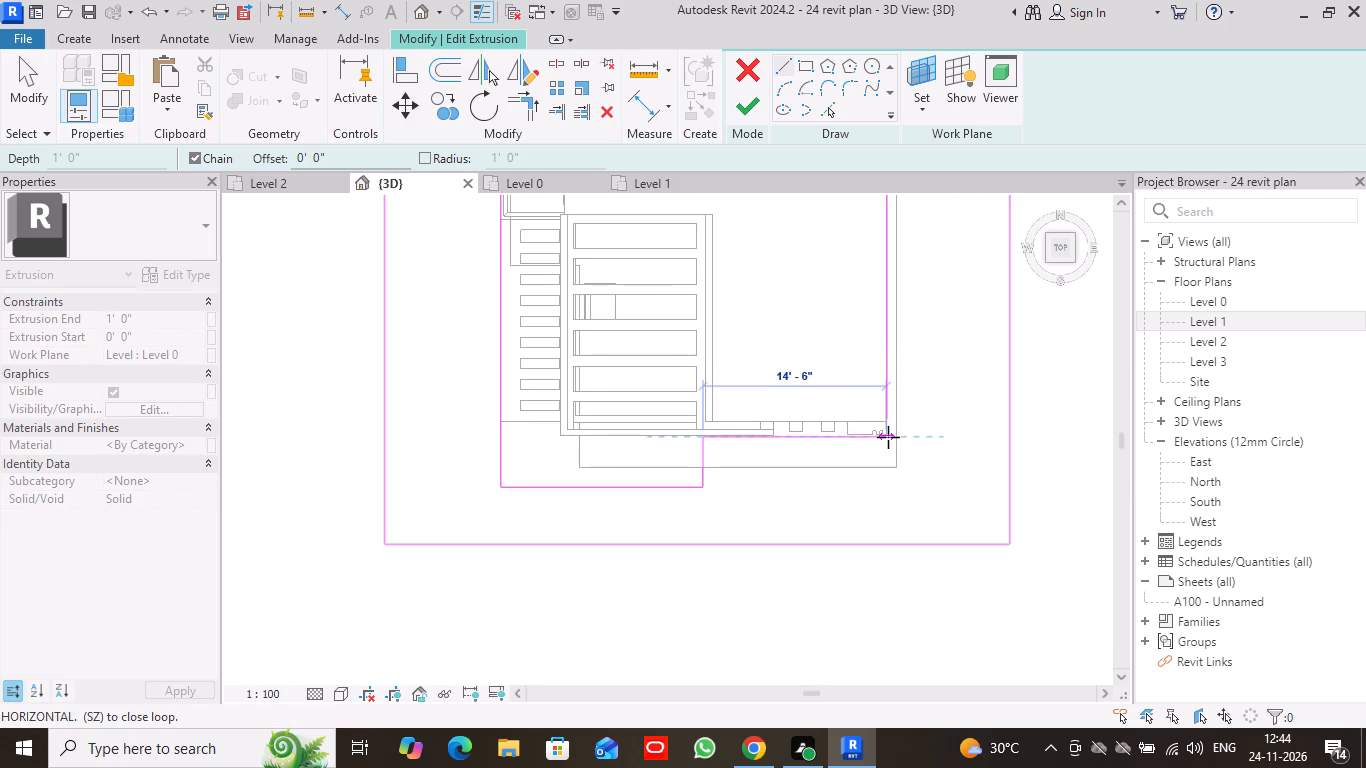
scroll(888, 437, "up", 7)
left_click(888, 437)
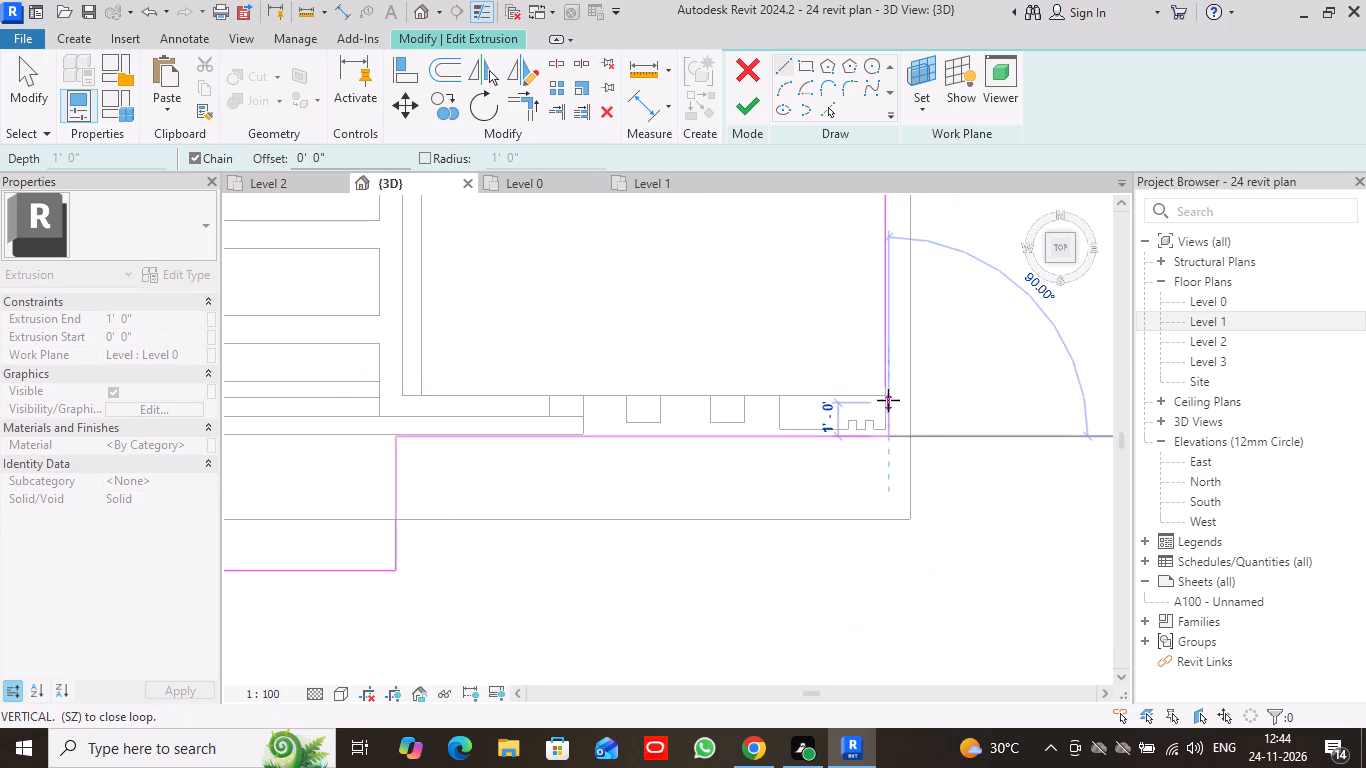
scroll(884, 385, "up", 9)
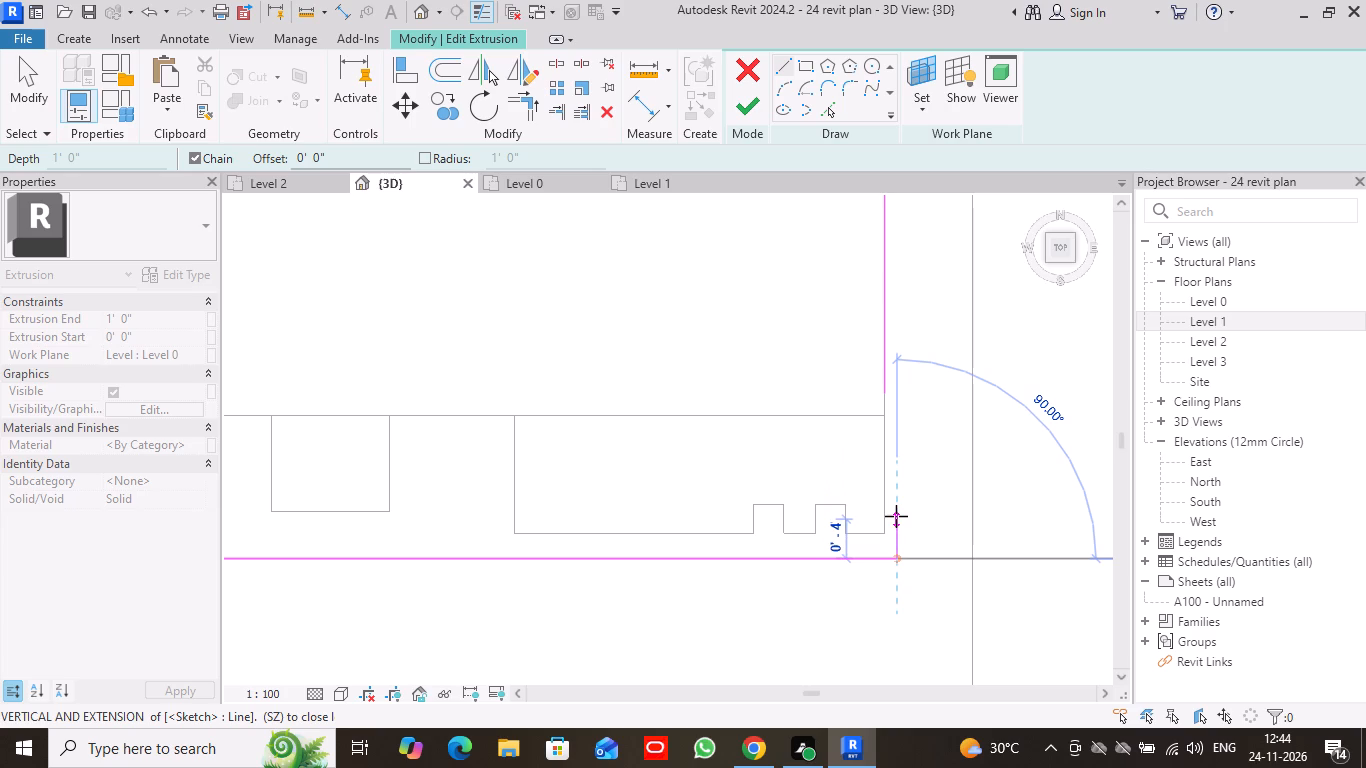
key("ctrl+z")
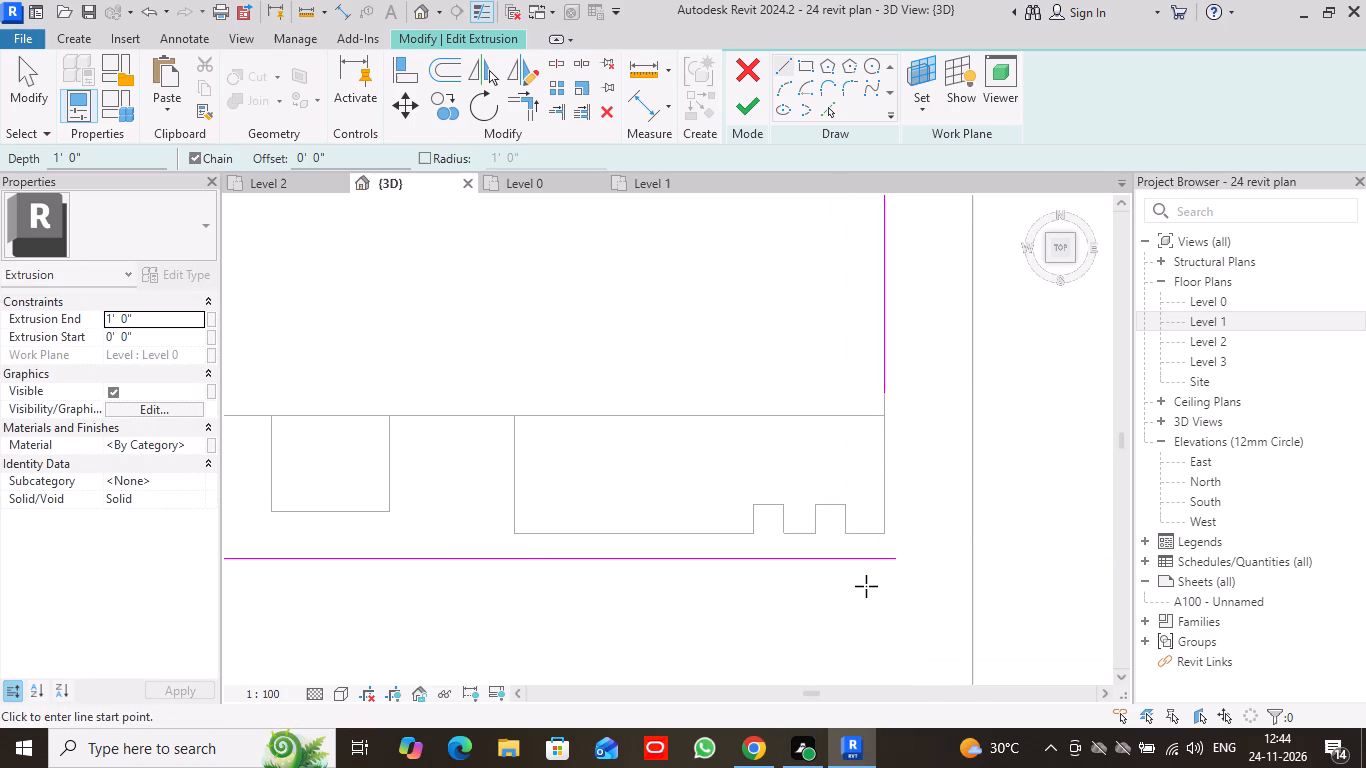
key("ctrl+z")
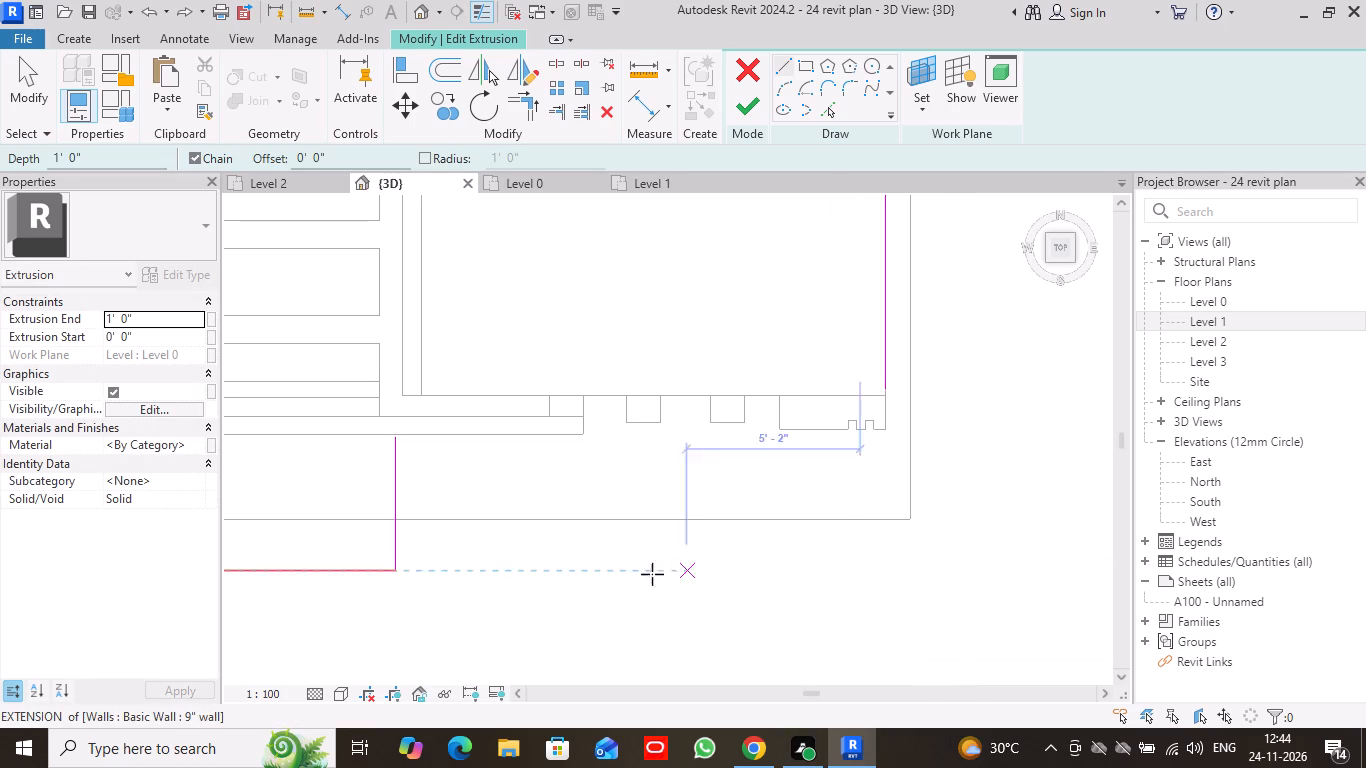
Close the inner boundary with a front line from the ramp notch and a short line up to the side line, and finish the in-place model.
left_click(394, 436)
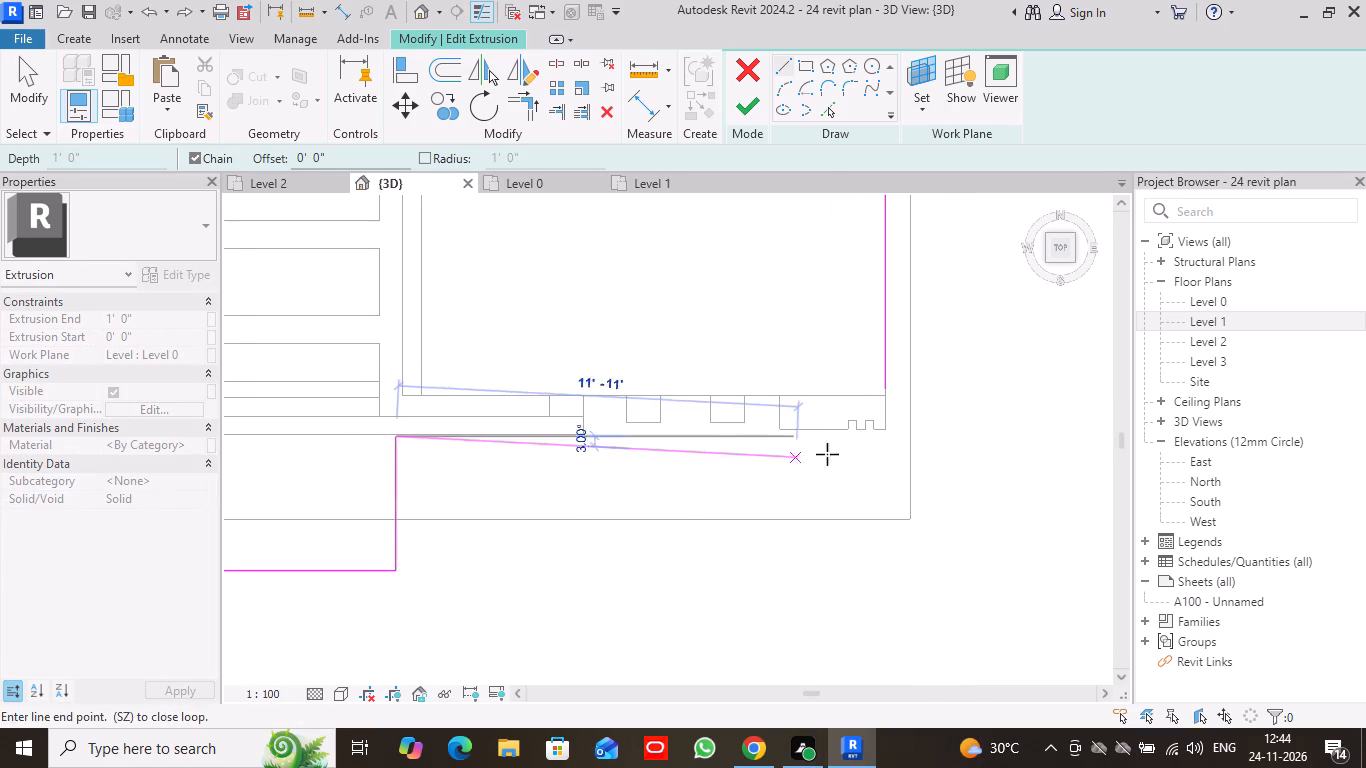
scroll(875, 436, "up", 8)
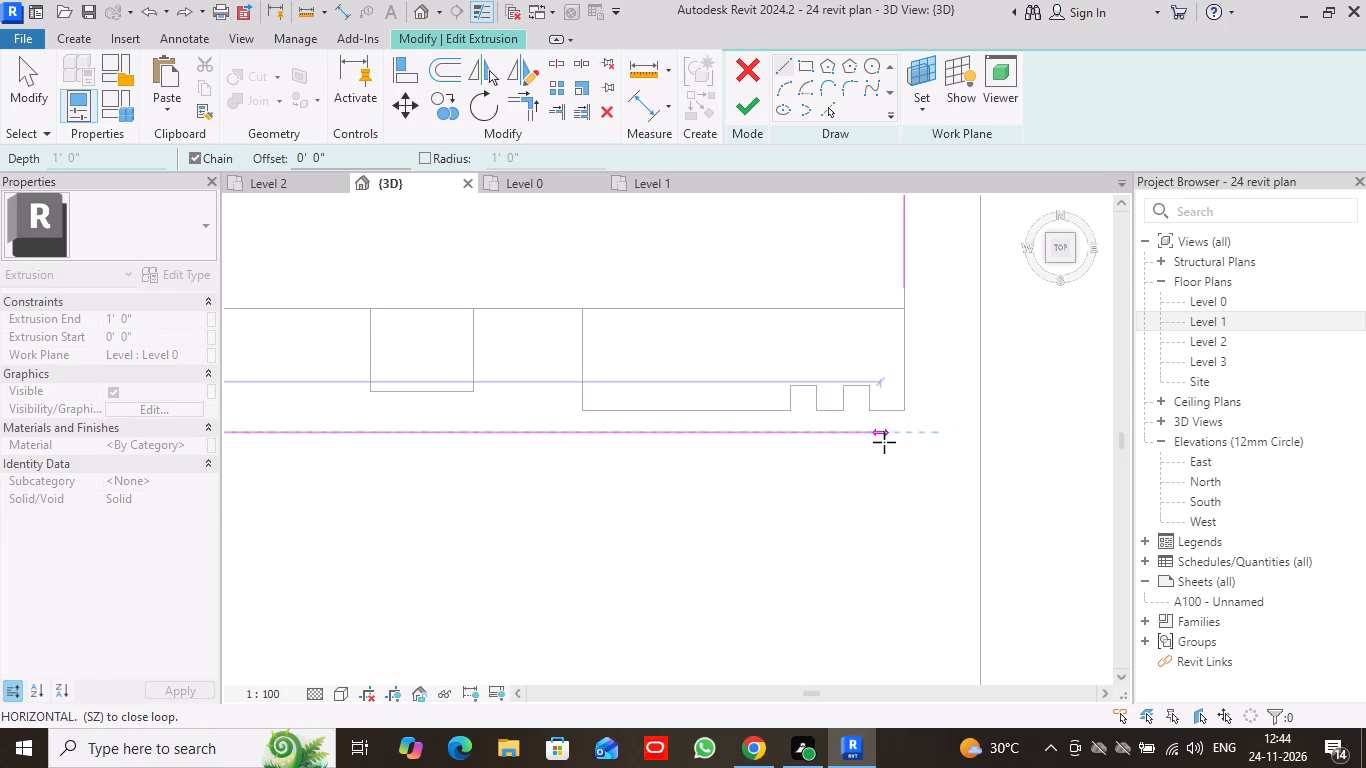
left_click(901, 430)
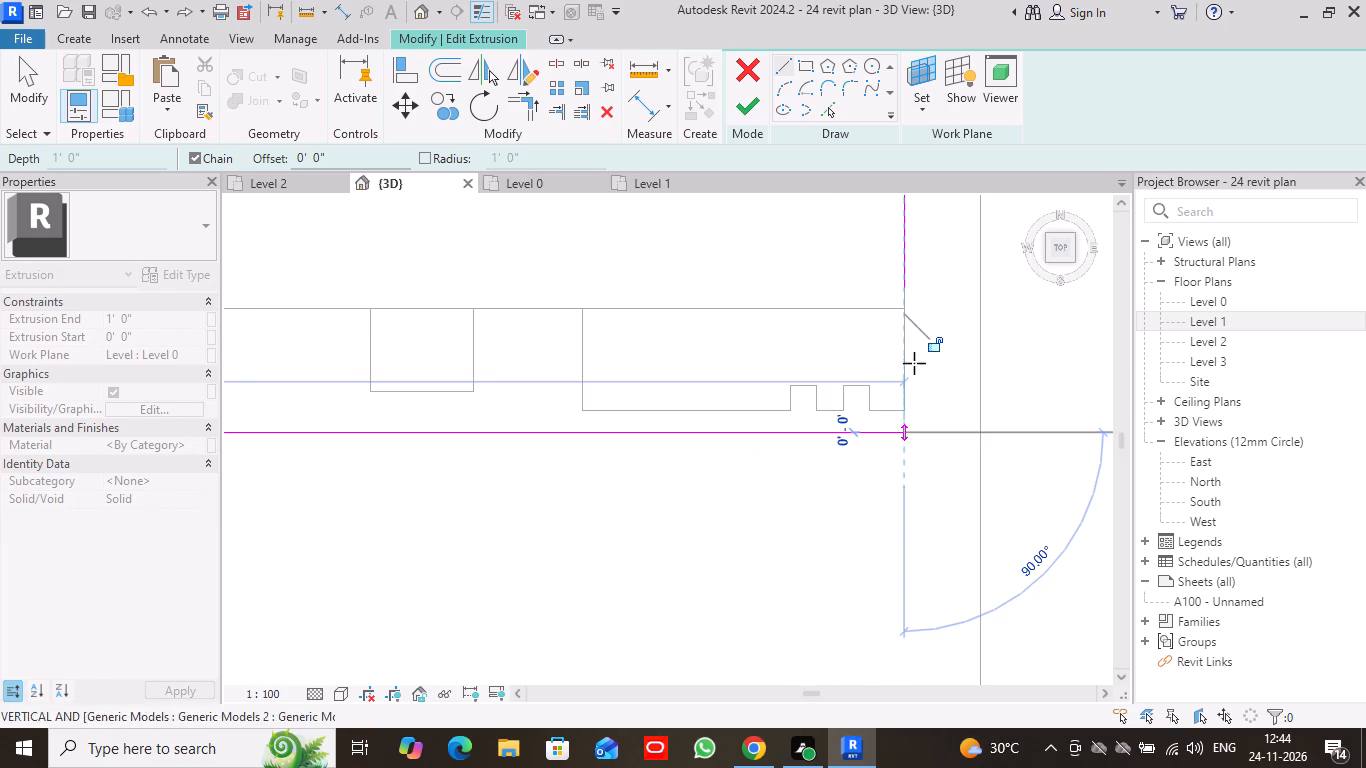
left_click(902, 286)
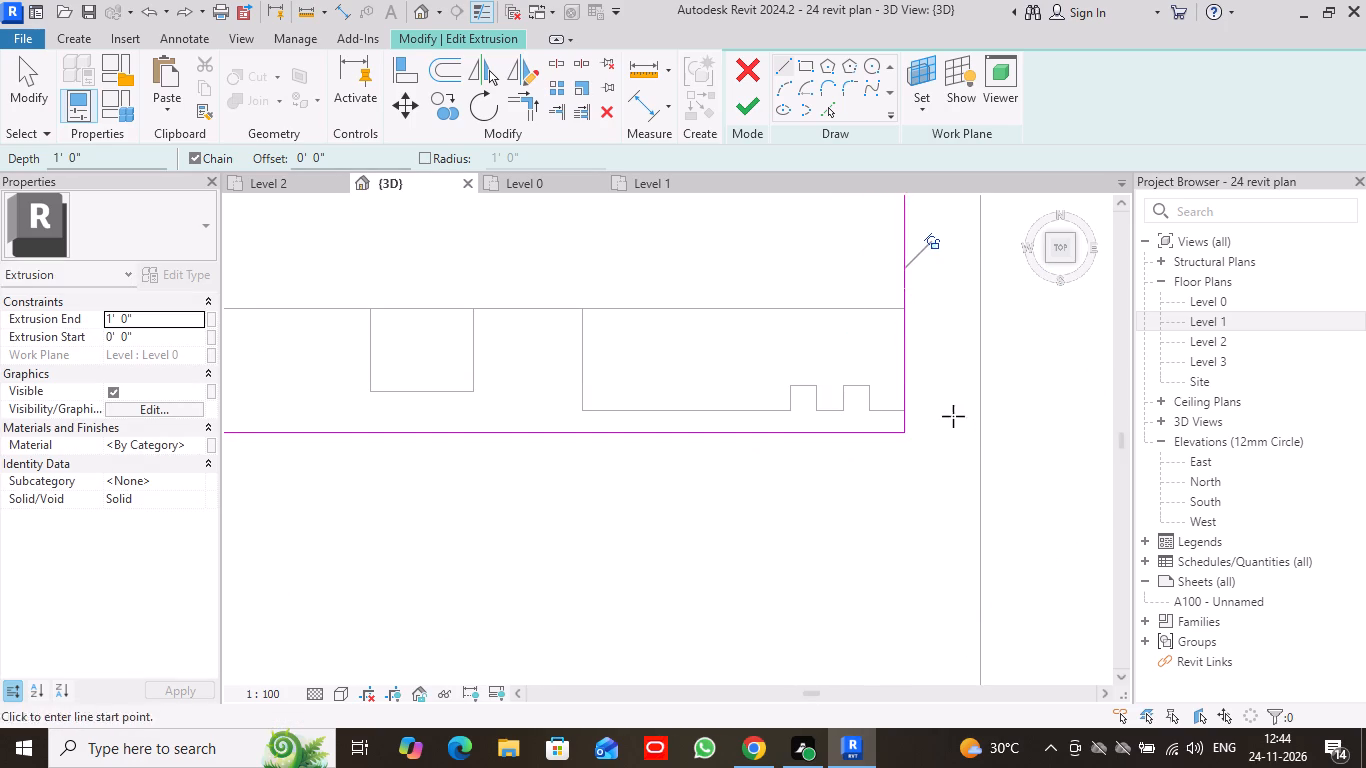
scroll(1027, 509, "down", 3)
scroll(689, 520, "down", 6)
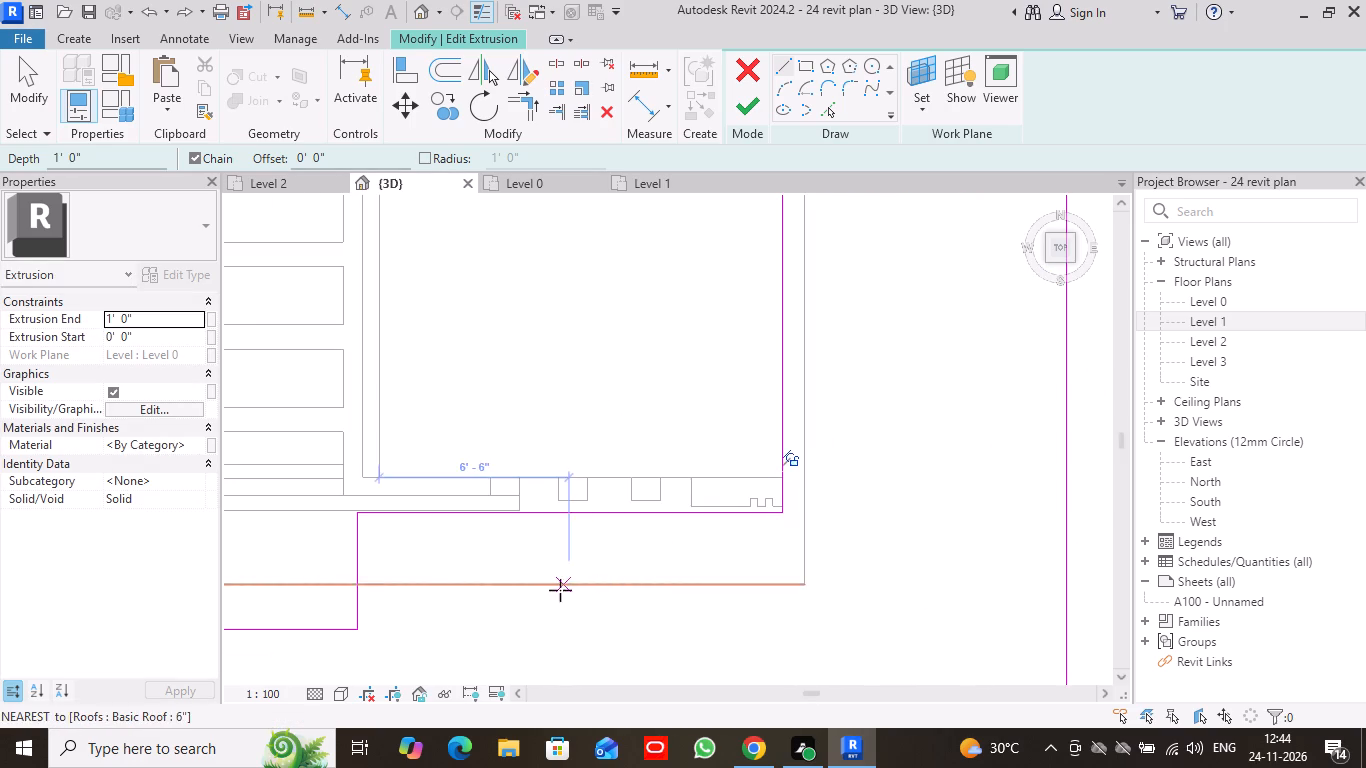
middle_click_drag(564, 565, 713, 423)
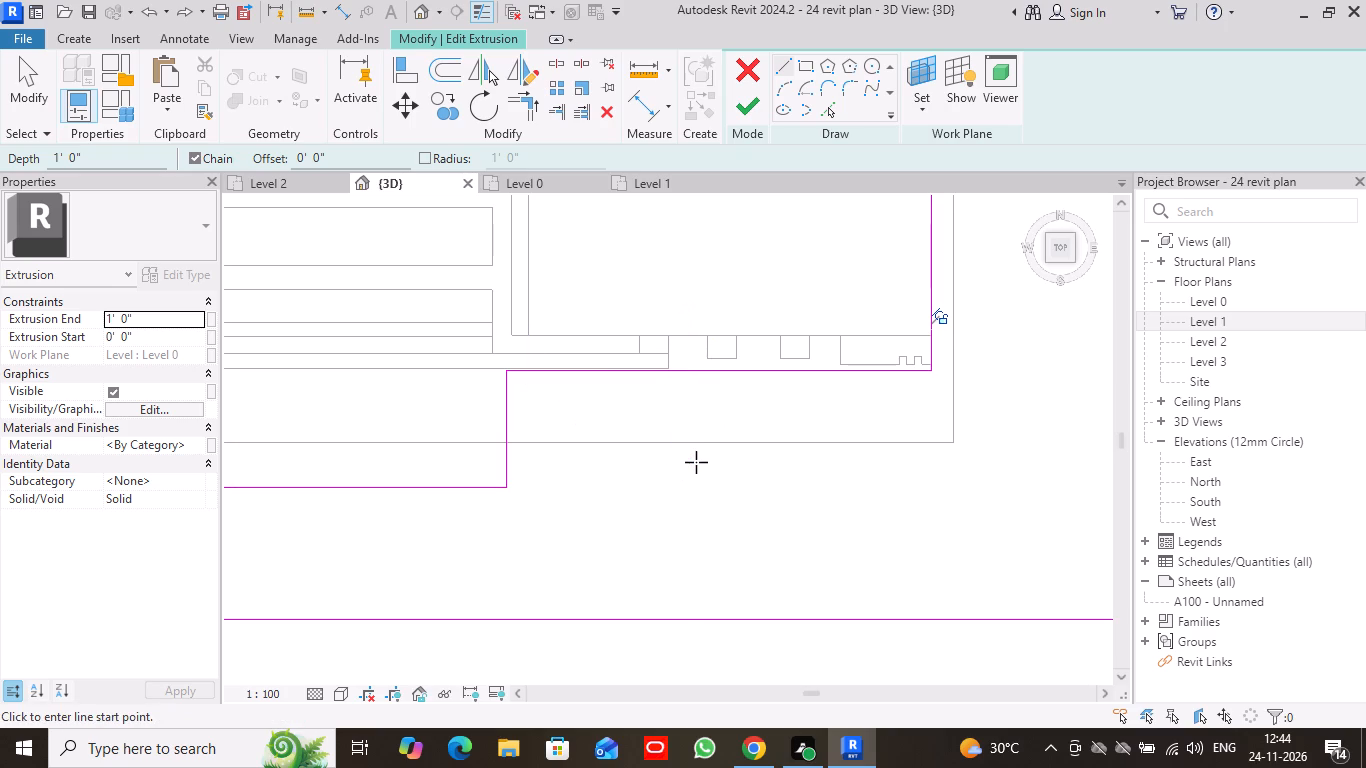
left_click(735, 117)
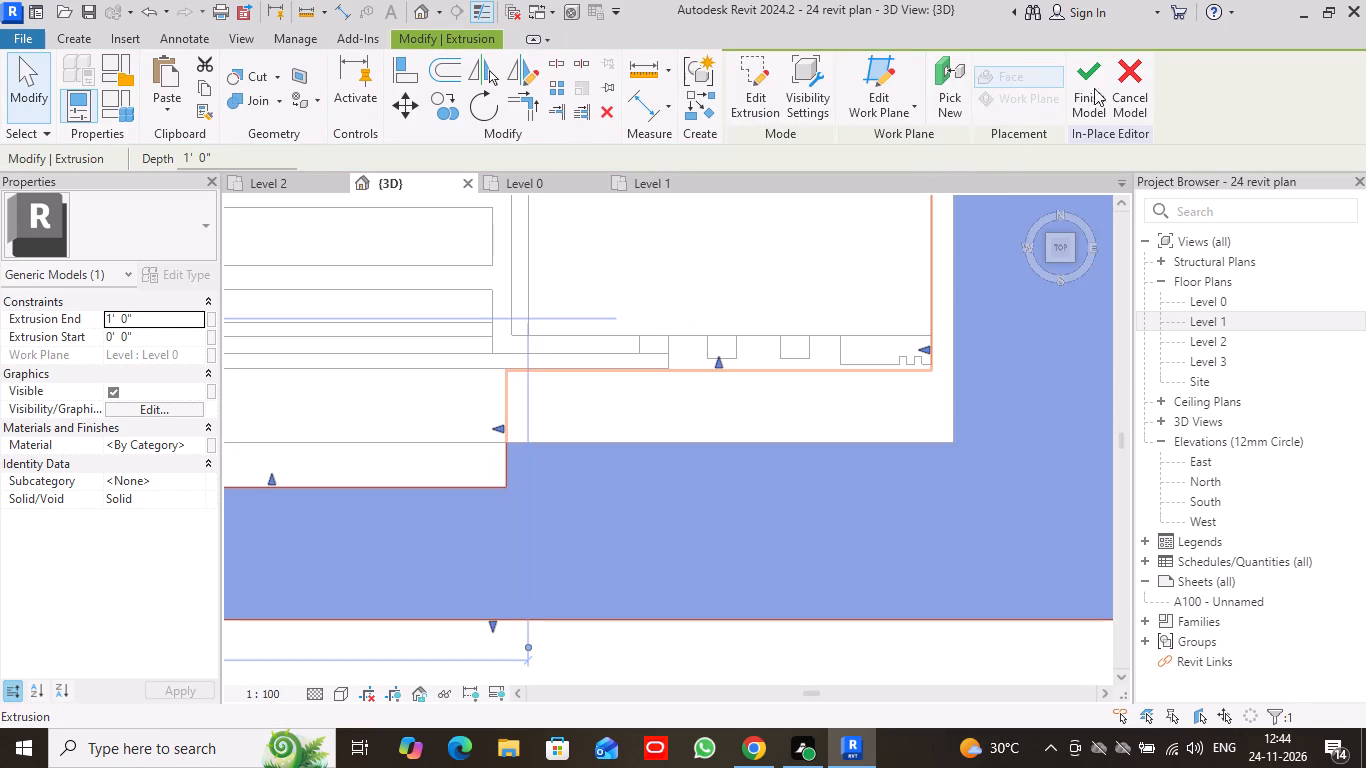
left_click(1093, 88)
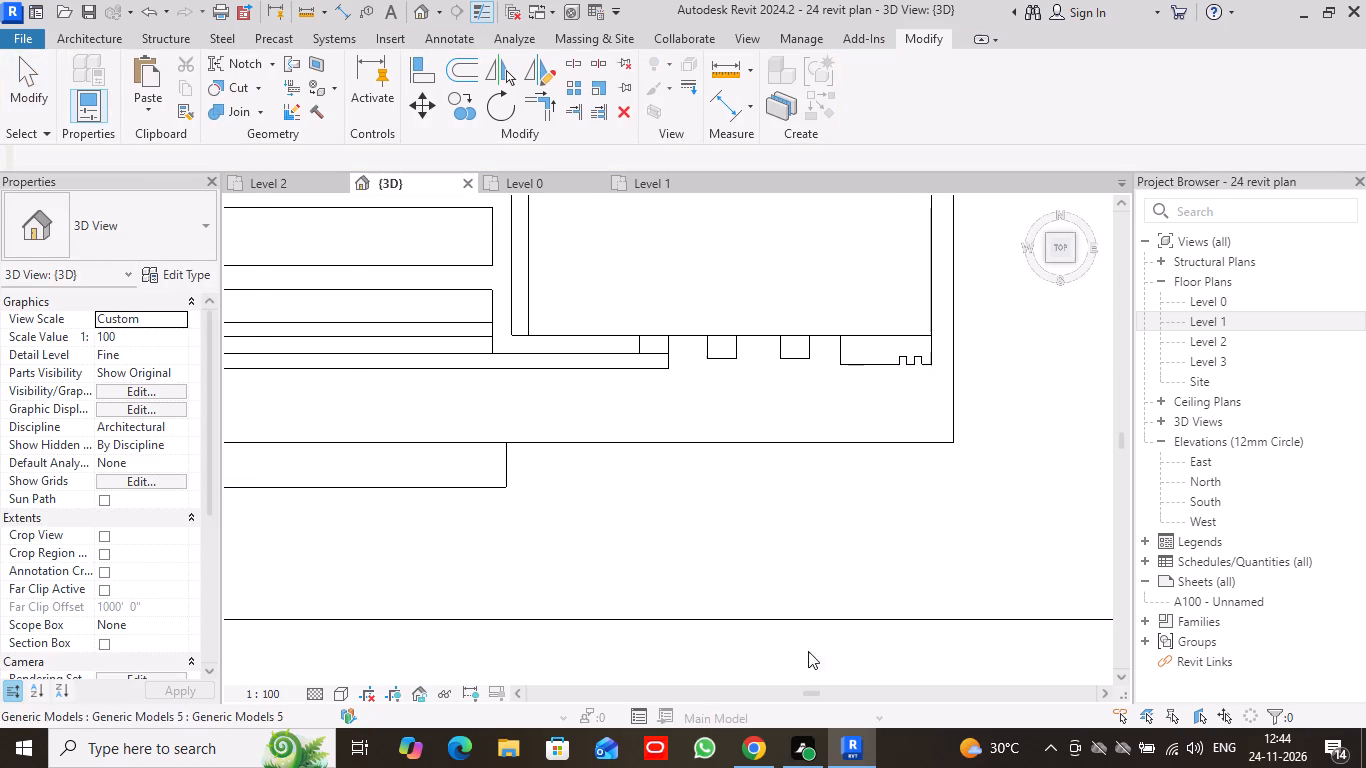
Examine the reshaped ground slab around the building in 3D, from above and from the side.
scroll(784, 655, "down", 2)
left_click(423, 180)
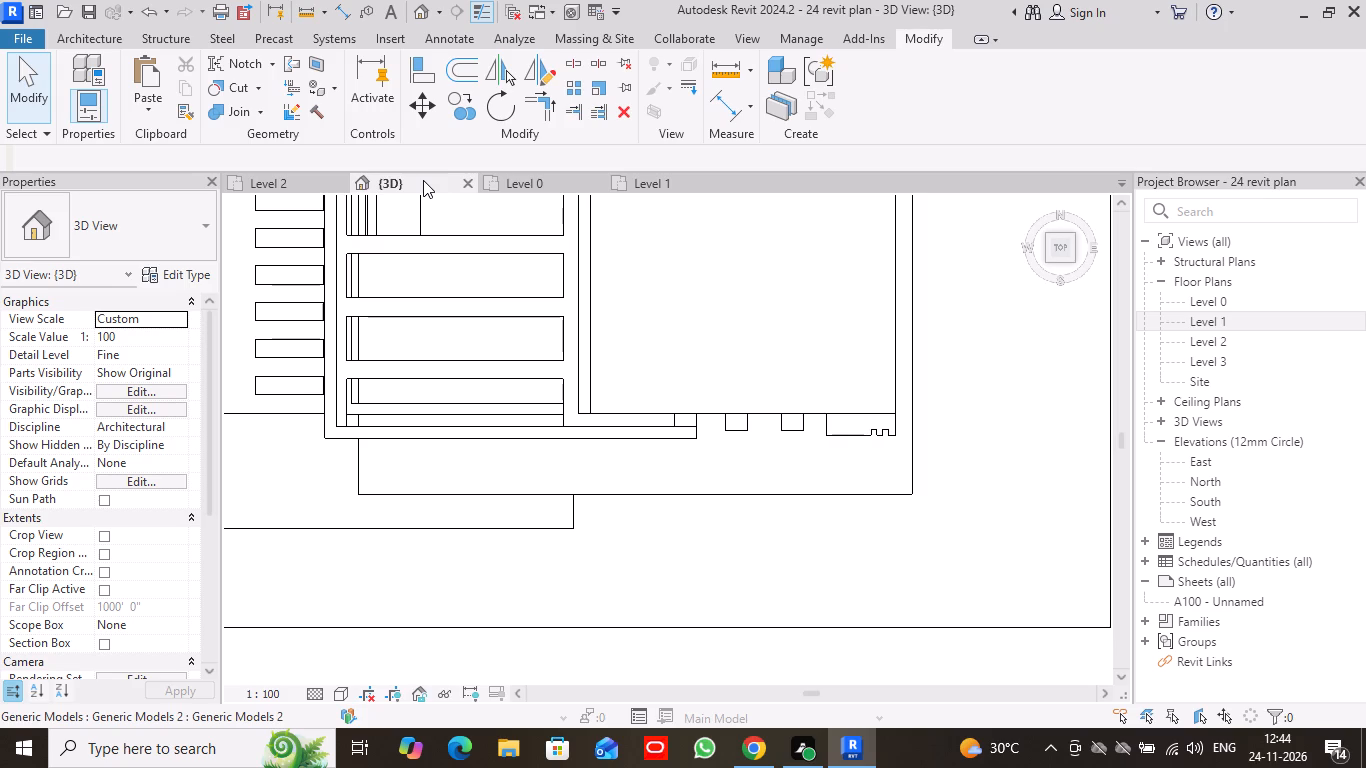
scroll(453, 184, "down", 2)
scroll(697, 338, "down", 5)
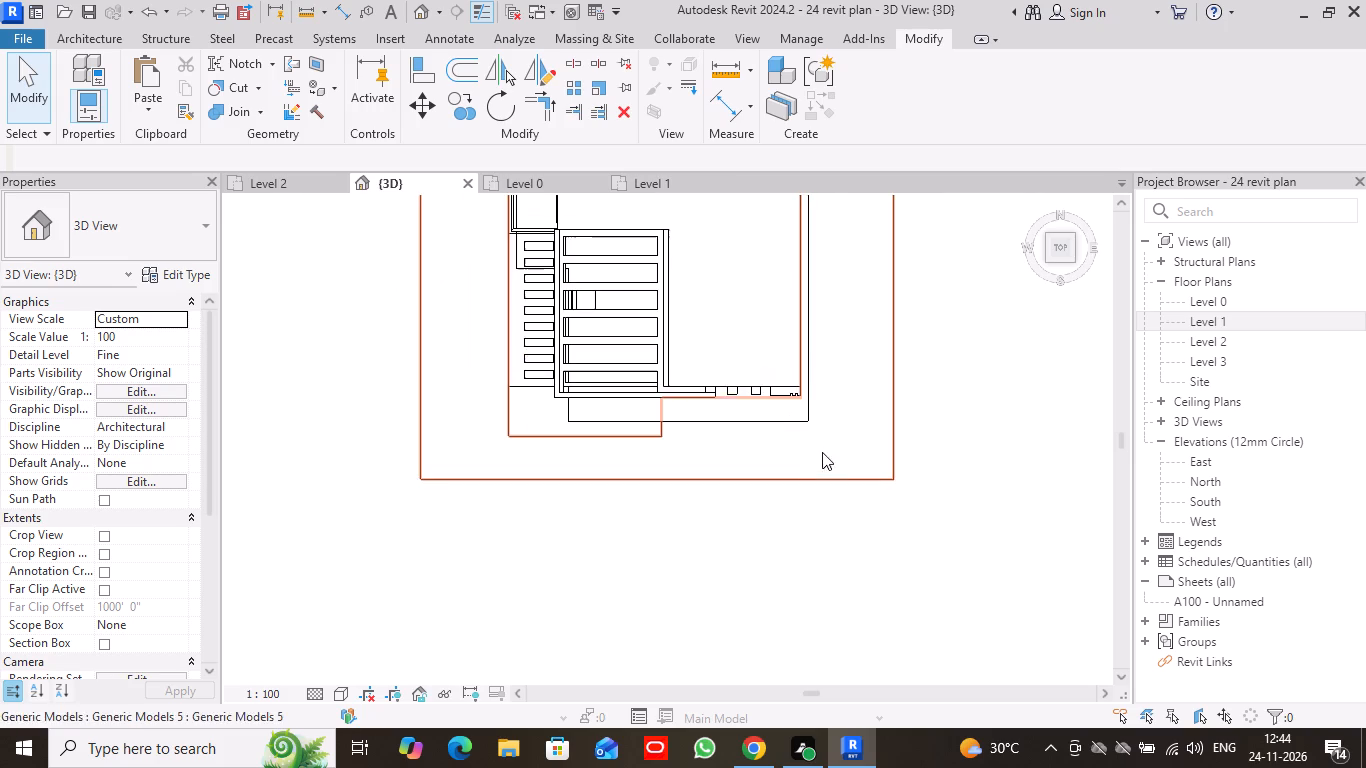
middle_click_drag(822, 452, 737, 348)
scroll(747, 442, "down", 3)
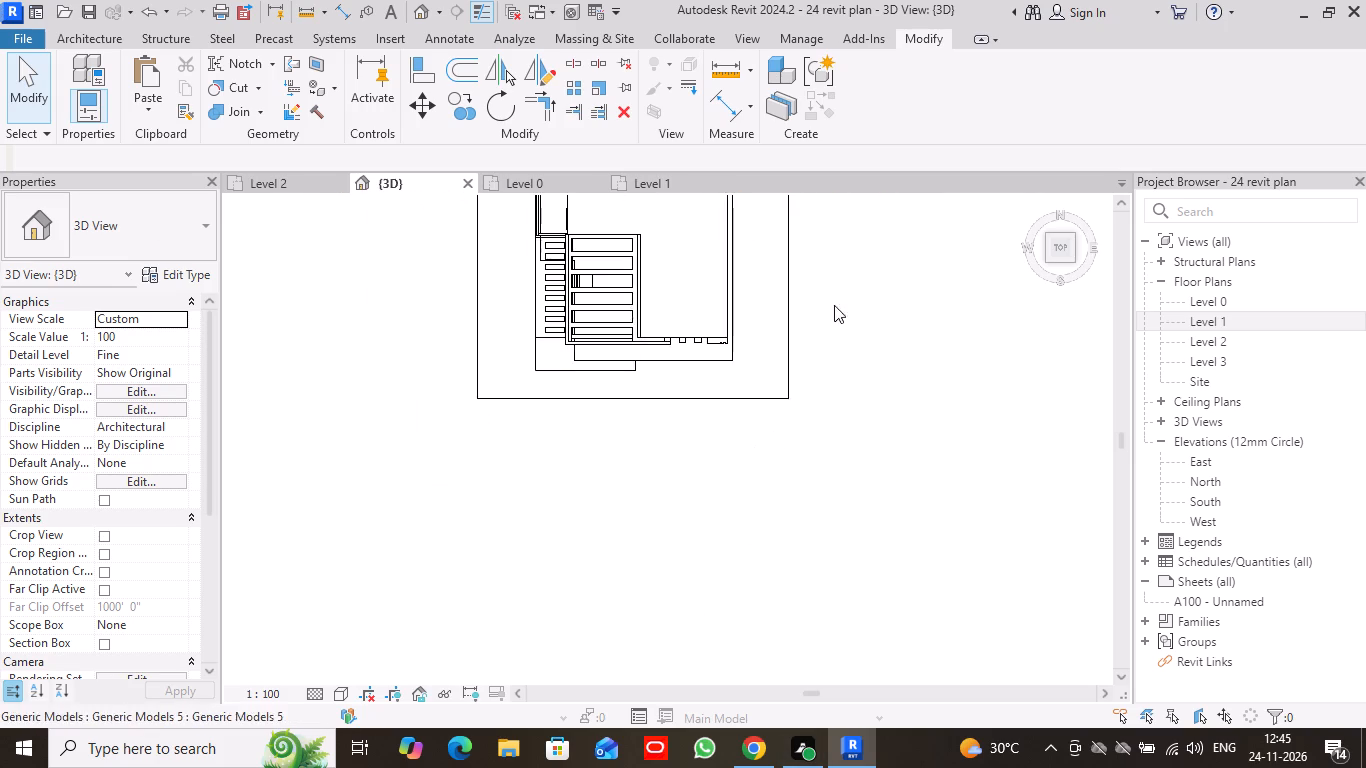
middle_click_drag(834, 306, 836, 442)
left_click_drag(1074, 260, 1025, 212)
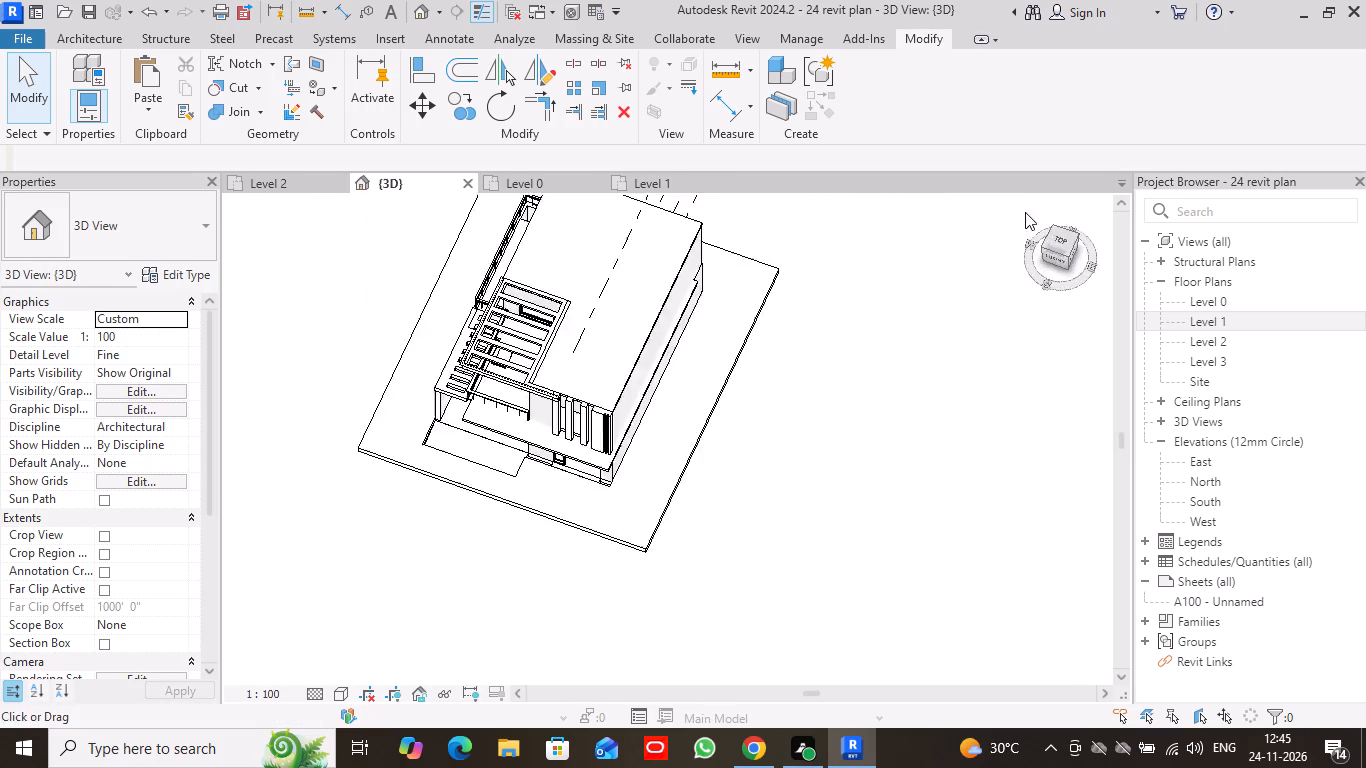
left_click_drag(1025, 212, 889, 641)
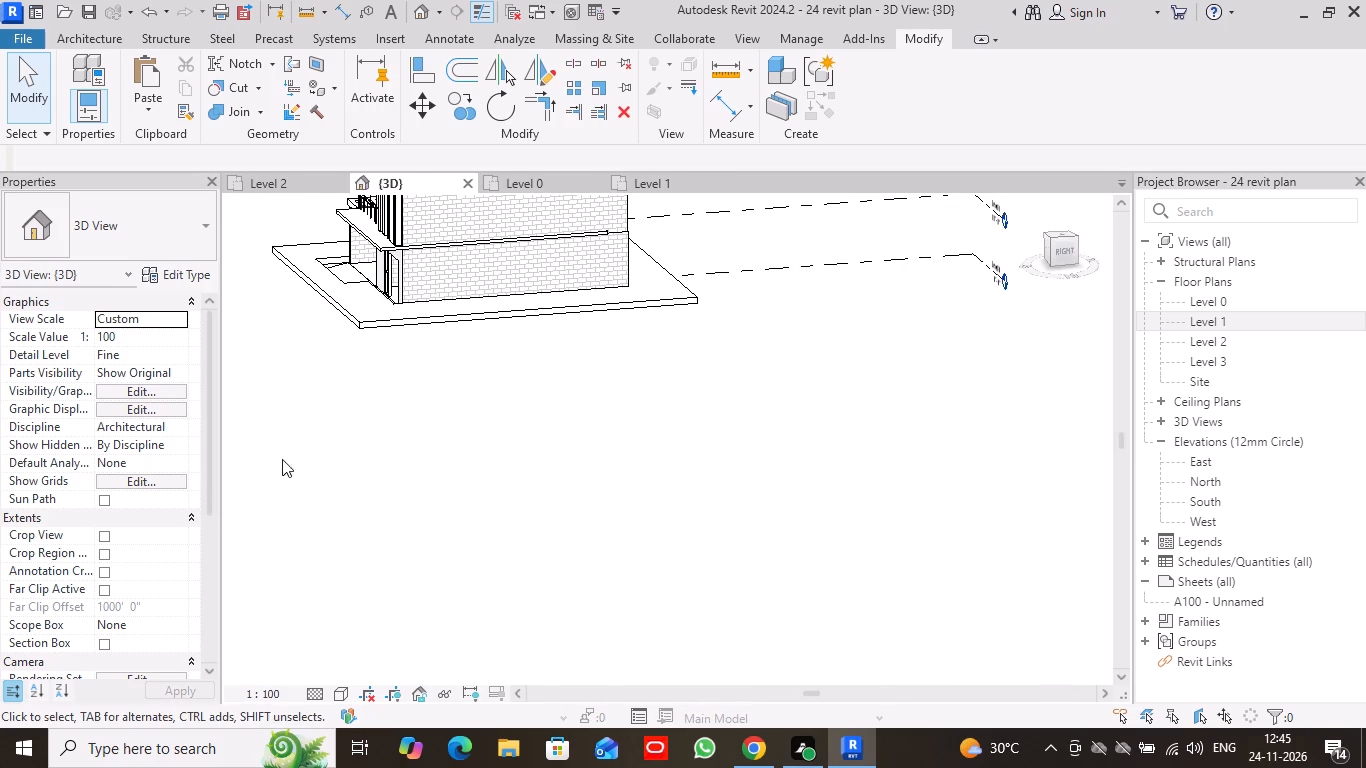
scroll(415, 354, "up", 4)
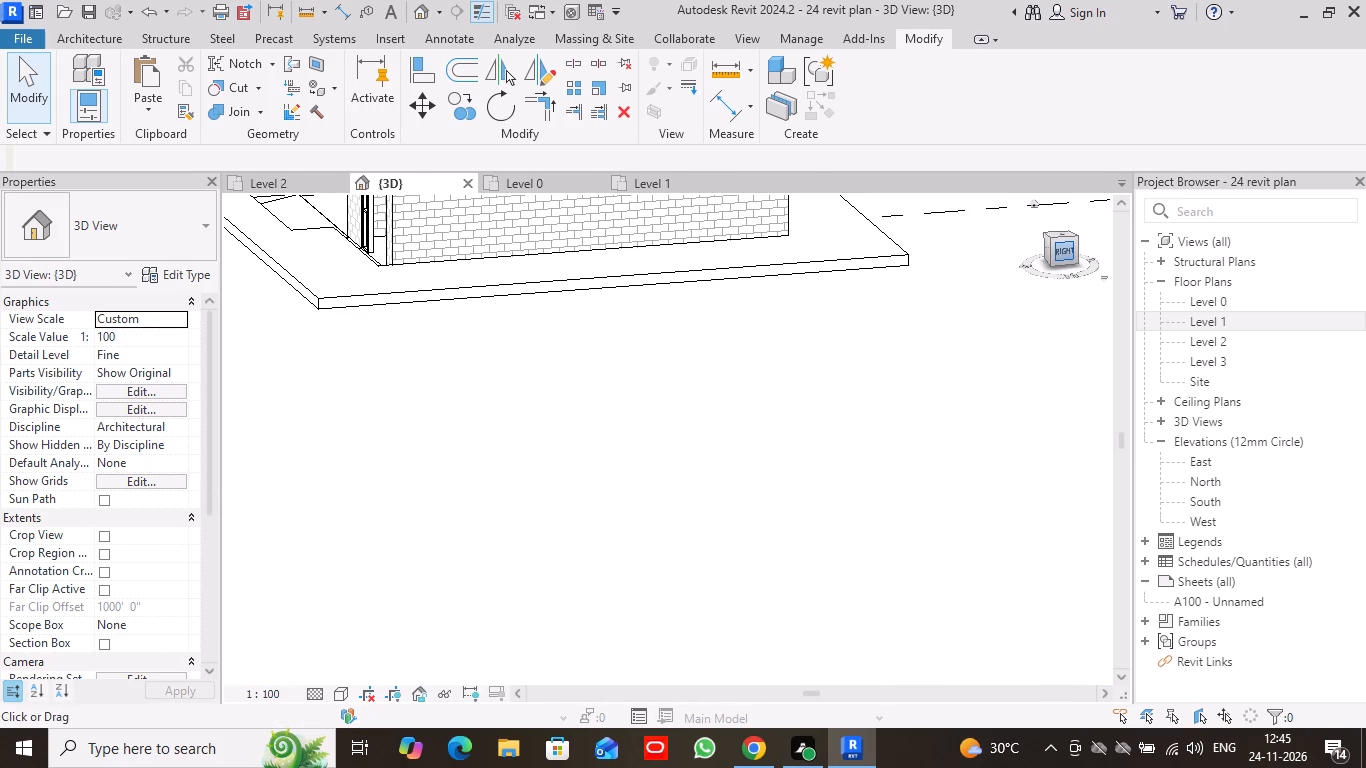
In the right-side view, stretch the ground slab's bottom down to the building floor's underside and lower its top to Level 0.
left_click(1065, 253)
scroll(540, 568, "up", 2)
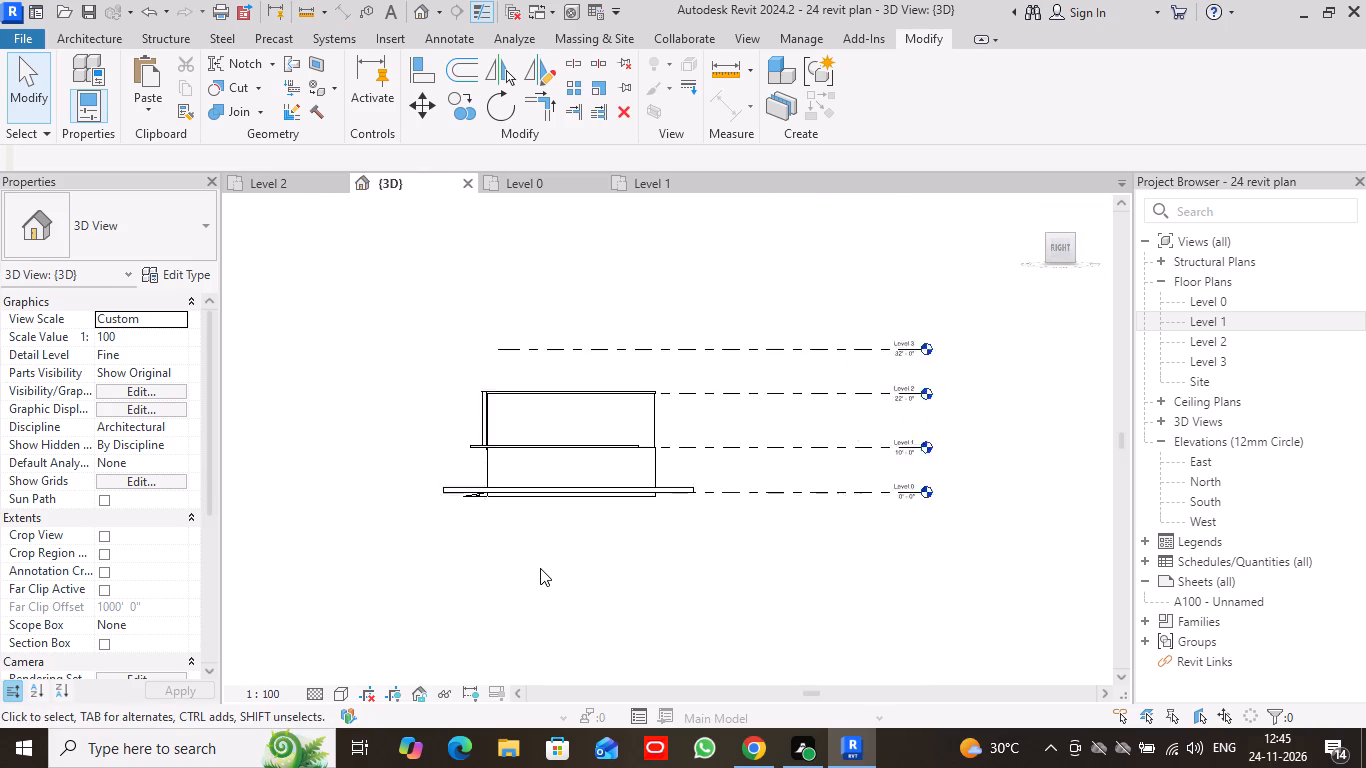
scroll(540, 568, "up", 4)
scroll(554, 568, "down", 1)
scroll(554, 568, "up", 2)
middle_click_drag(491, 491, 754, 516)
scroll(746, 485, "up", 4)
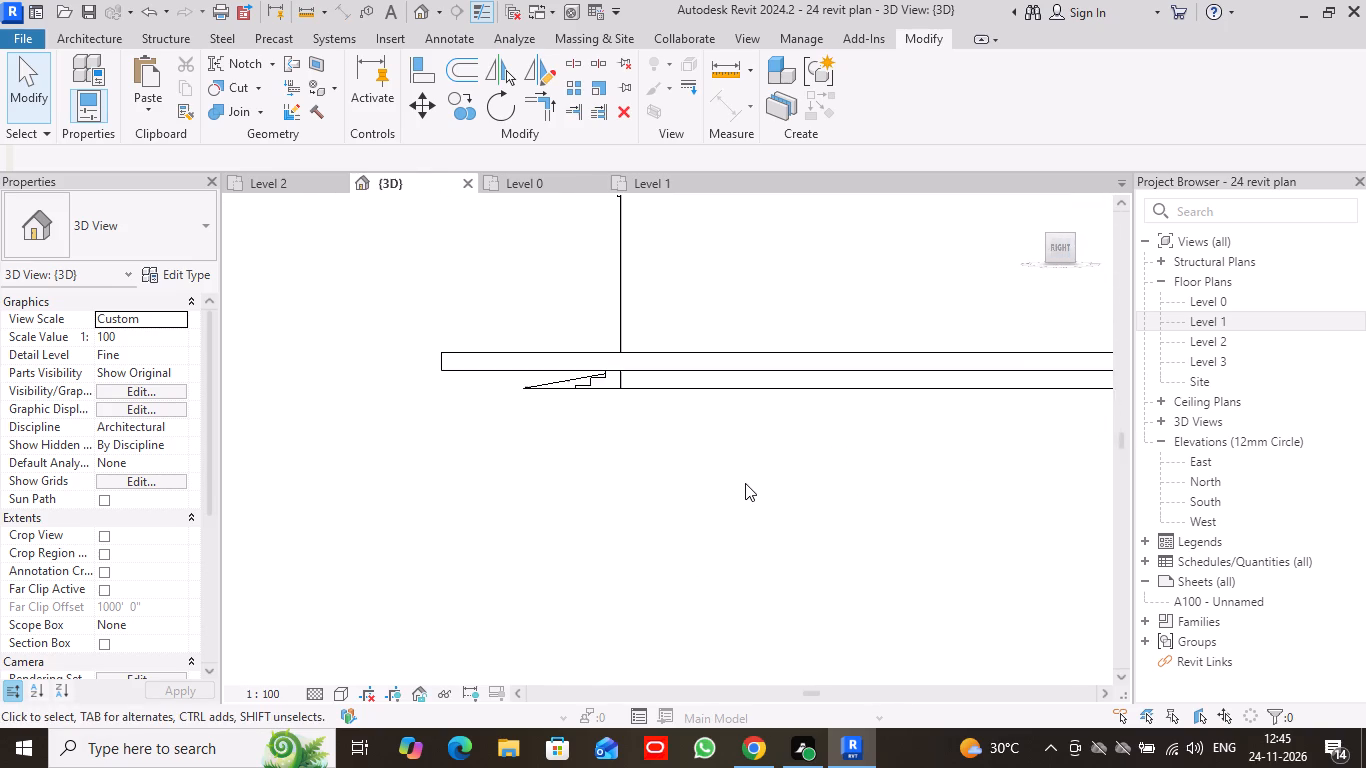
scroll(745, 483, "up", 2)
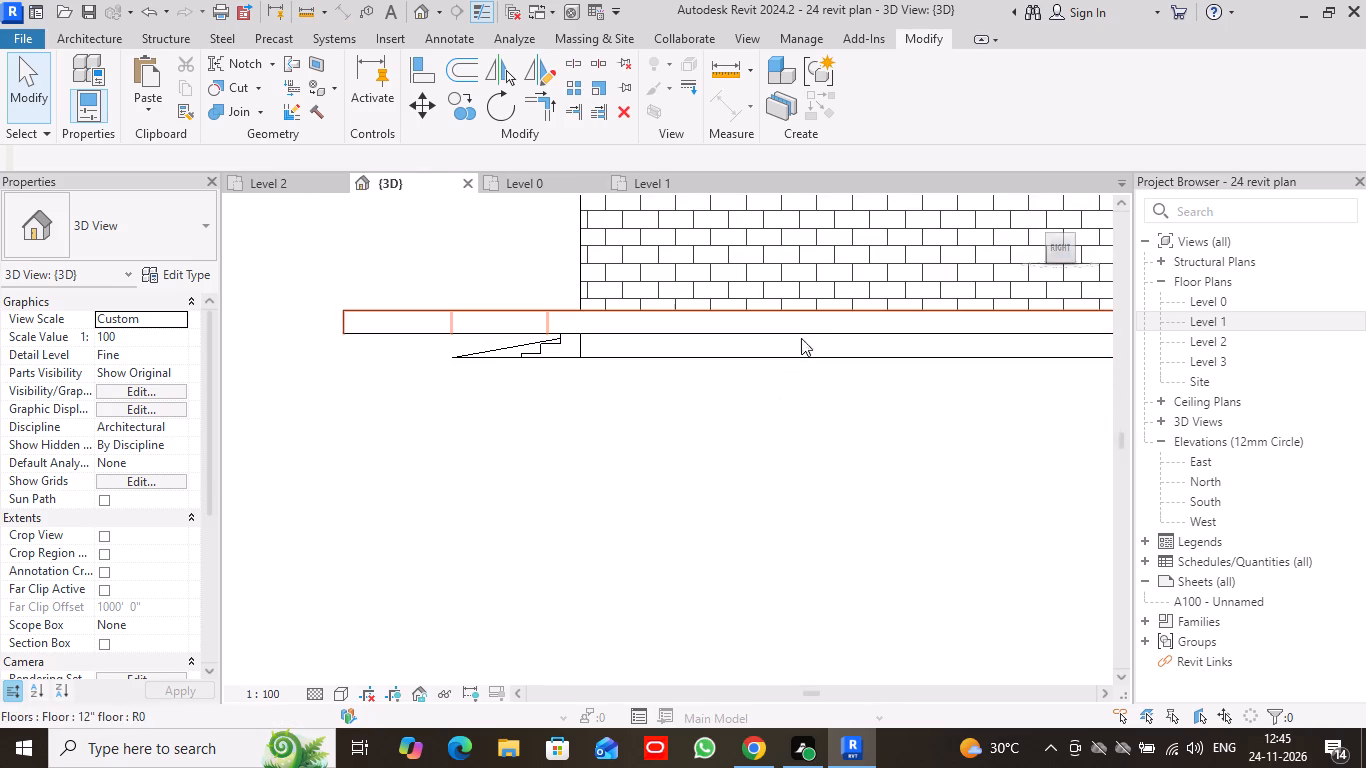
left_click(819, 323)
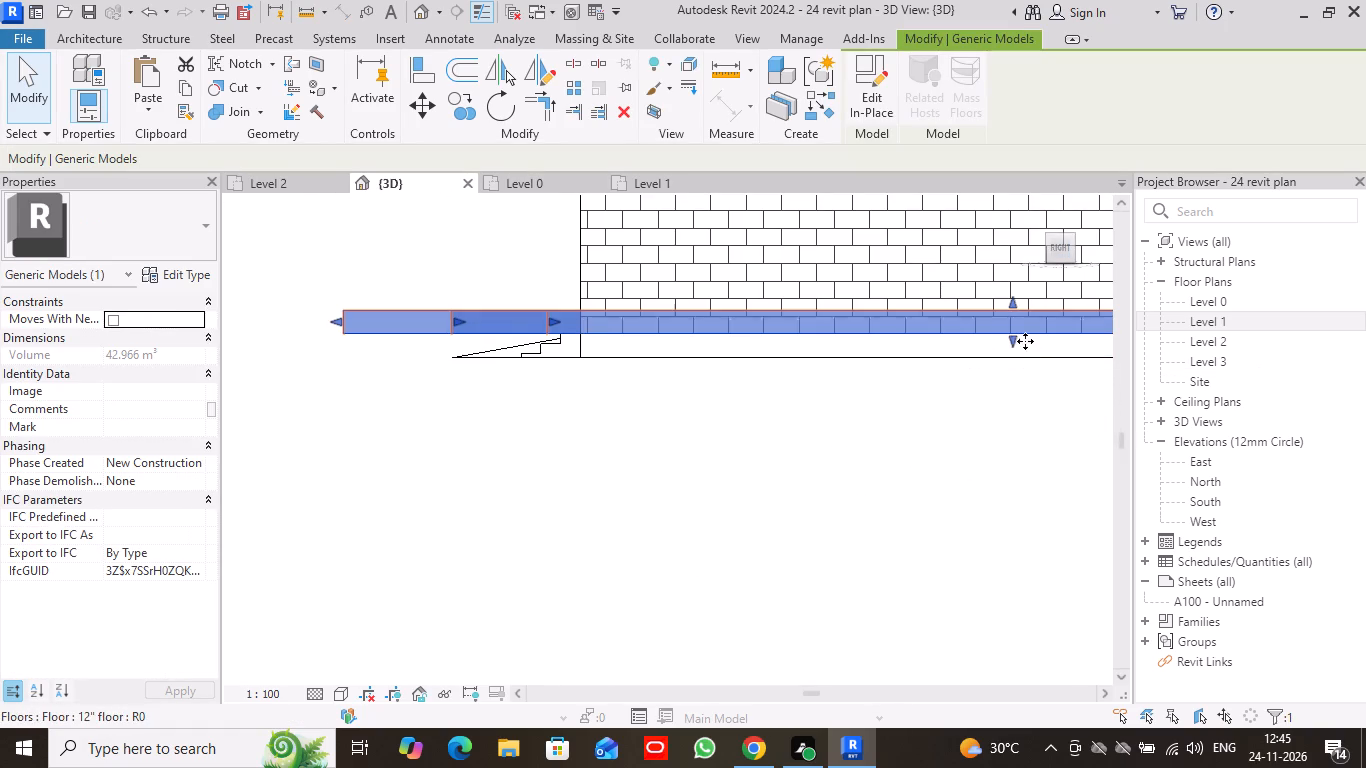
left_click_drag(1013, 339, 1011, 355)
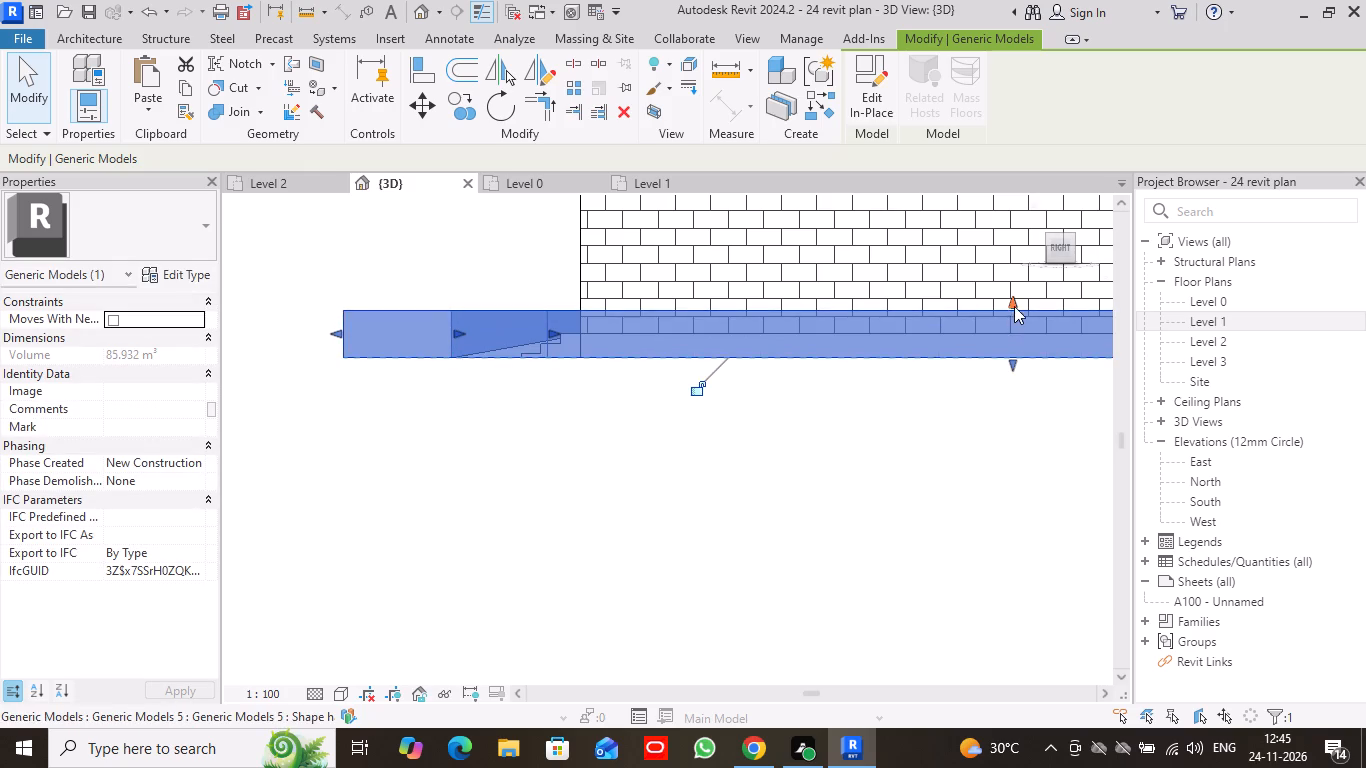
left_click_drag(1012, 300, 1012, 330)
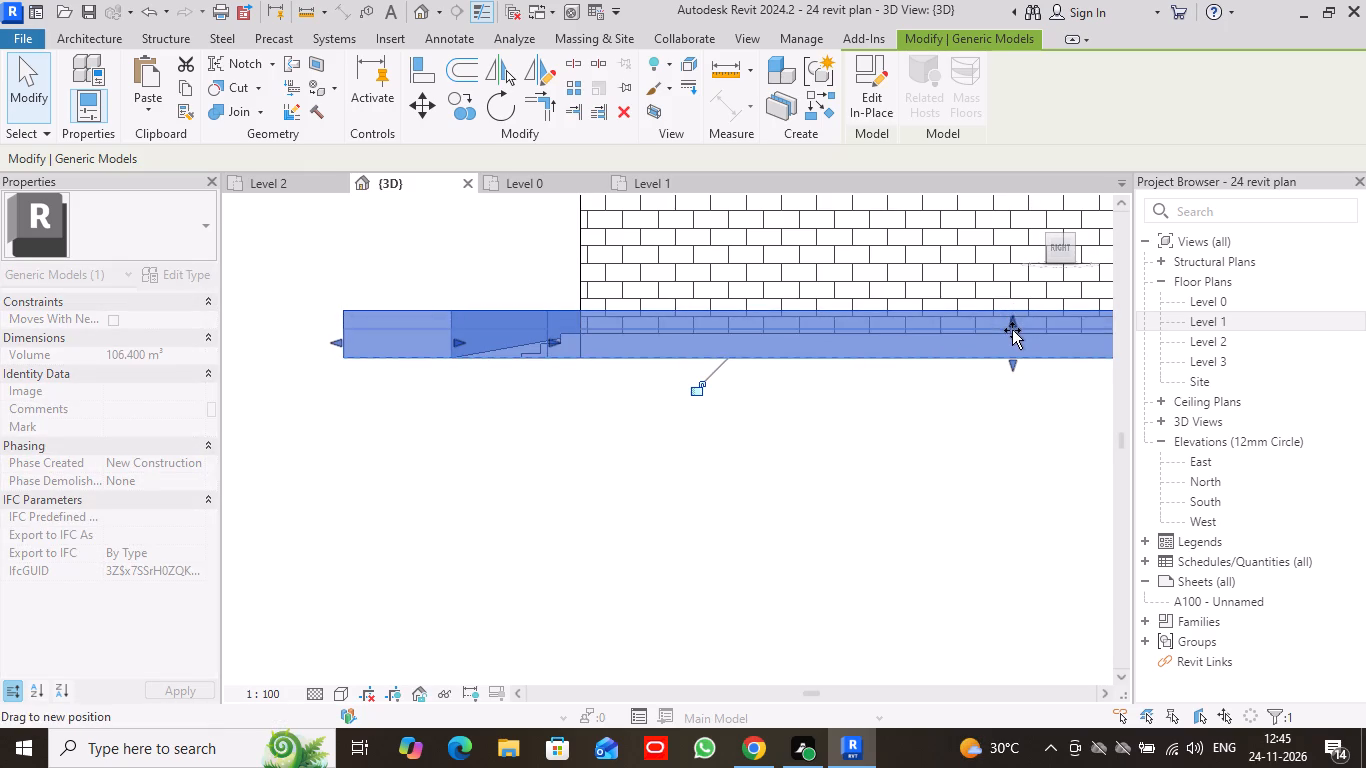
left_click_drag(1012, 330, 1011, 333)
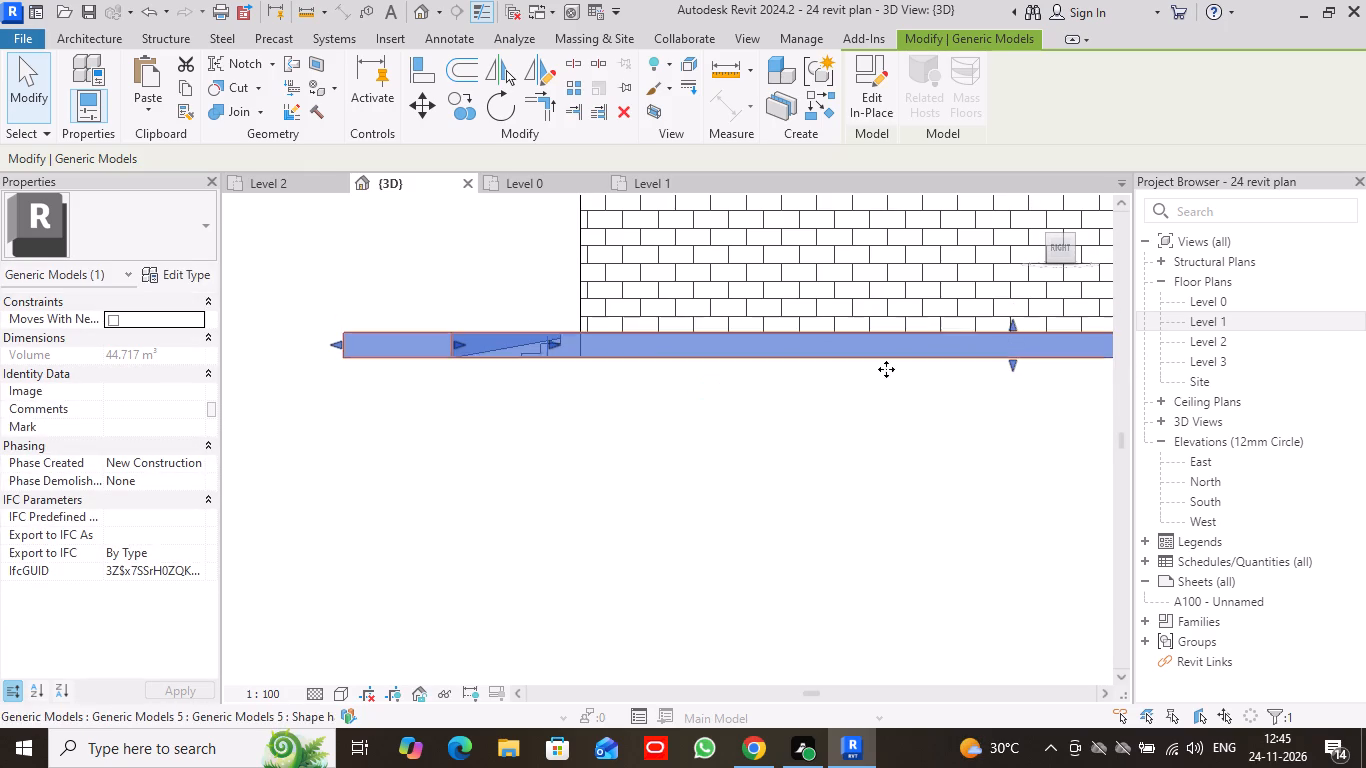
scroll(579, 514, "down", 2)
left_click(22, 83)
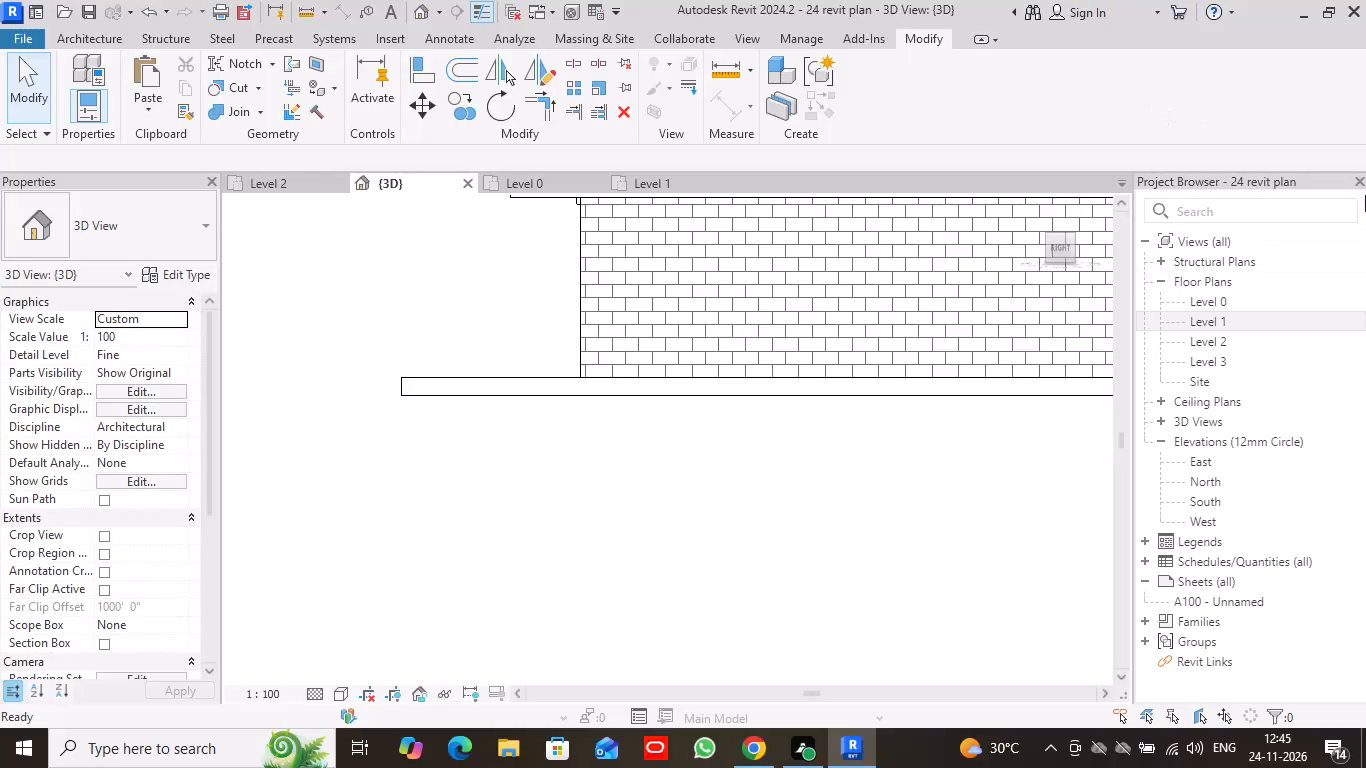
Examine how the ground slab meets the ramp, entrance stair and building walls in an angled 3D view.
left_click_drag(1050, 234, 1067, 258)
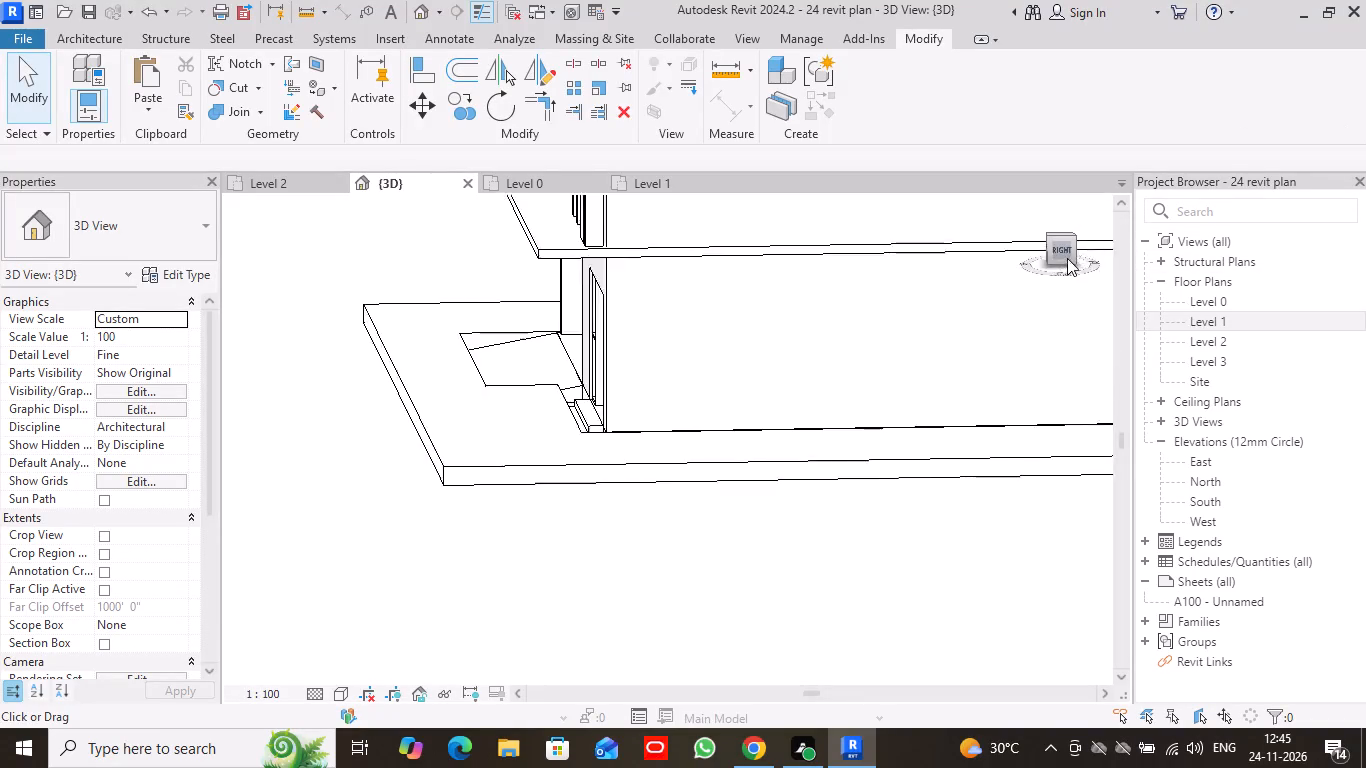
left_click_drag(1067, 258, 1109, 270)
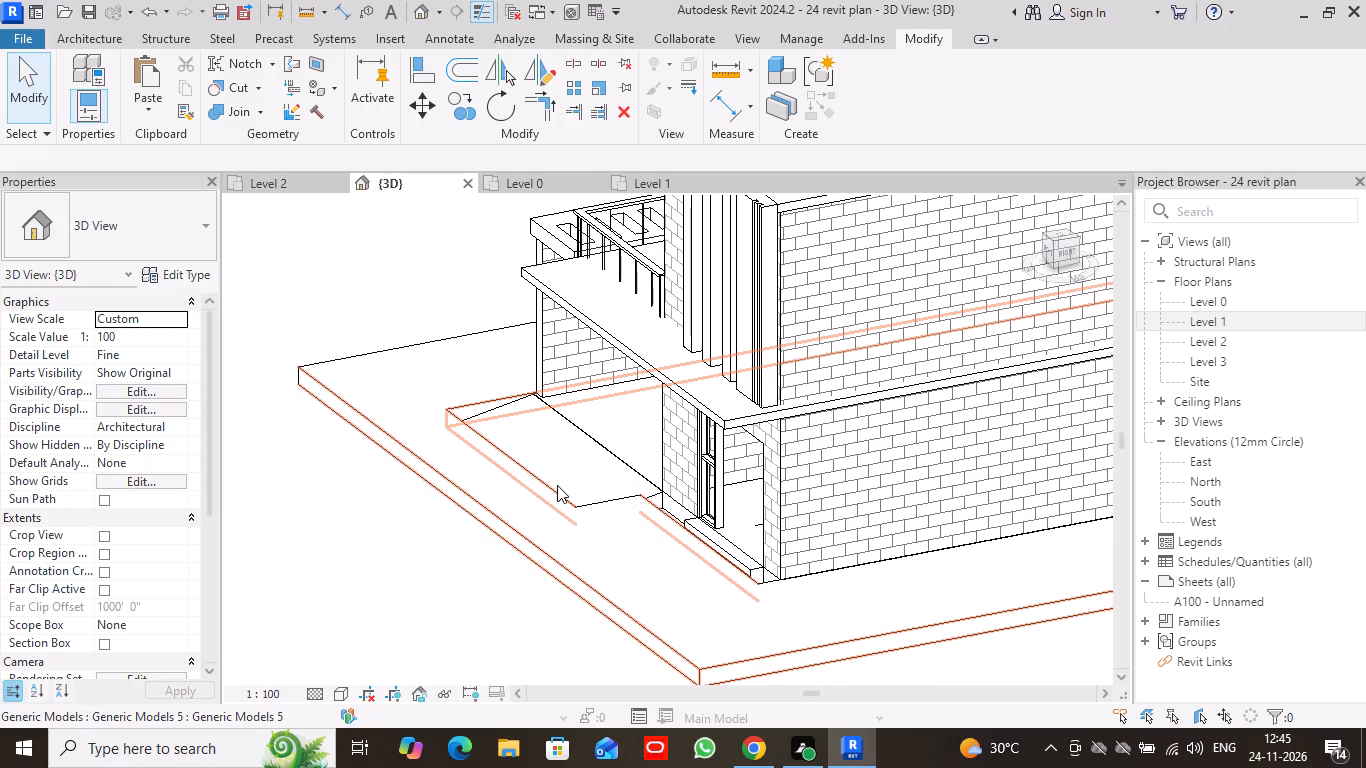
scroll(586, 541, "down", 3)
middle_click_drag(523, 616, 528, 551)
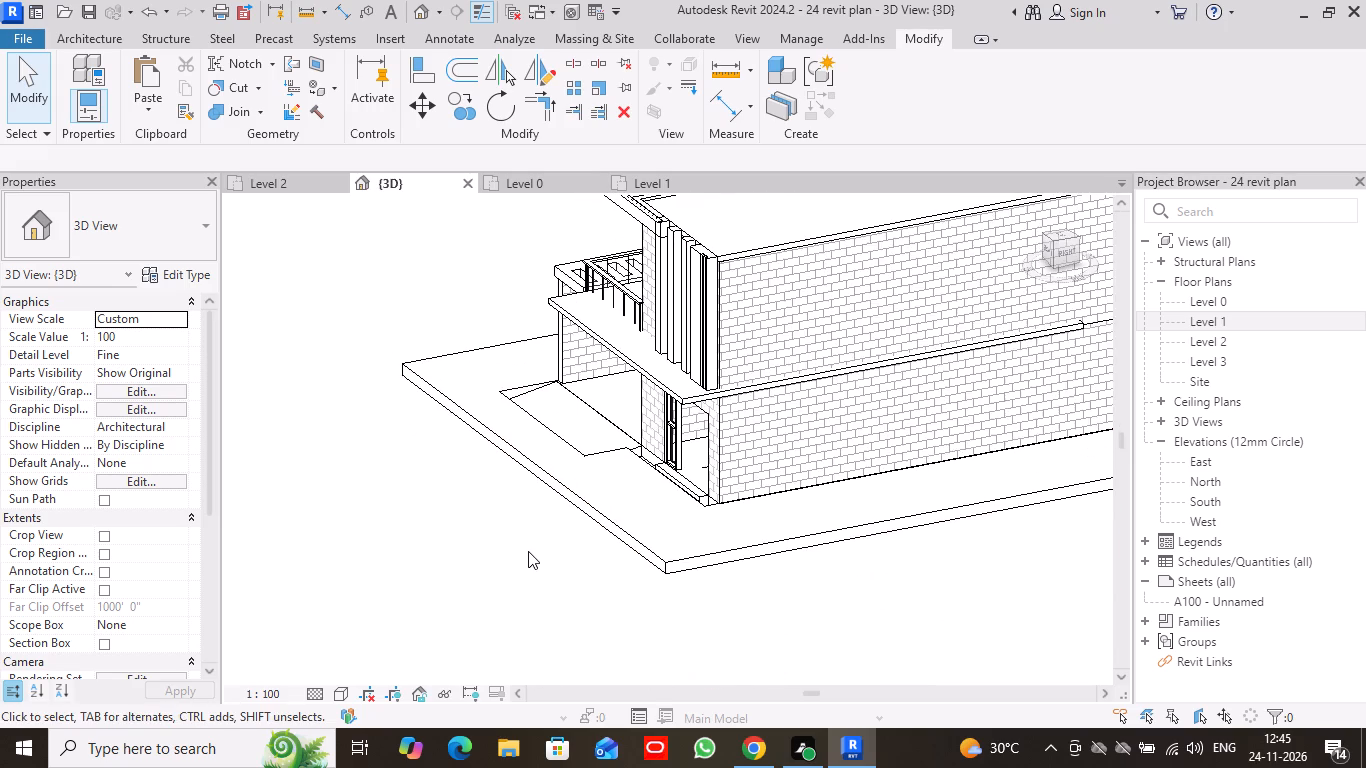
scroll(528, 551, "down", 1)
middle_click_drag(511, 555, 502, 564)
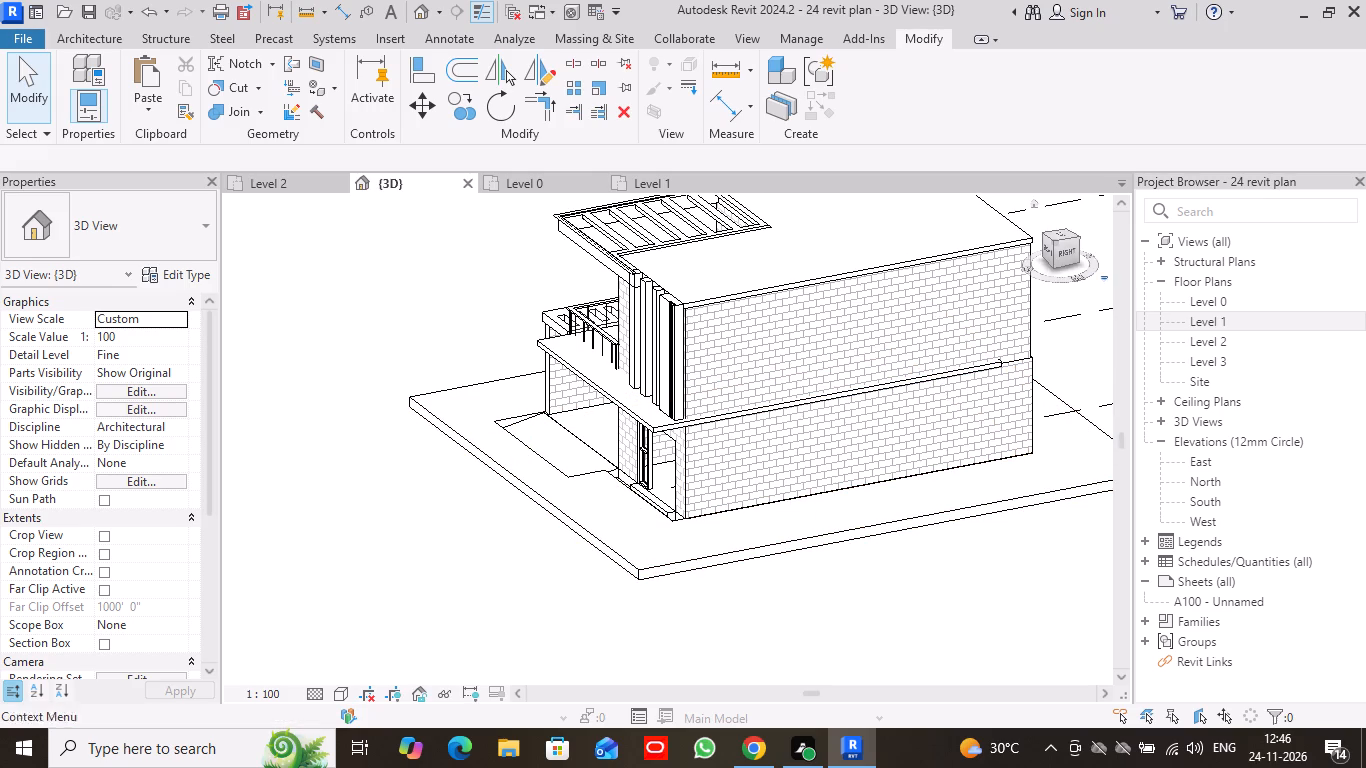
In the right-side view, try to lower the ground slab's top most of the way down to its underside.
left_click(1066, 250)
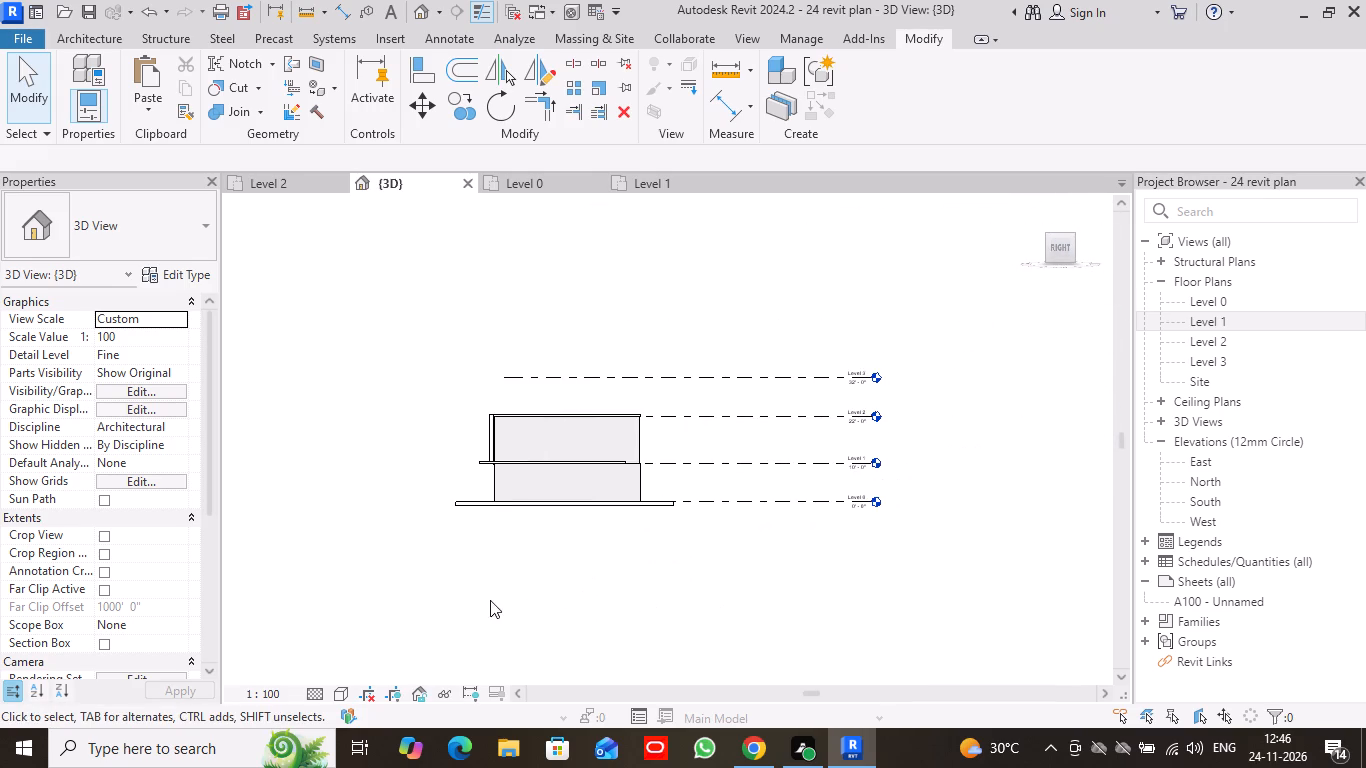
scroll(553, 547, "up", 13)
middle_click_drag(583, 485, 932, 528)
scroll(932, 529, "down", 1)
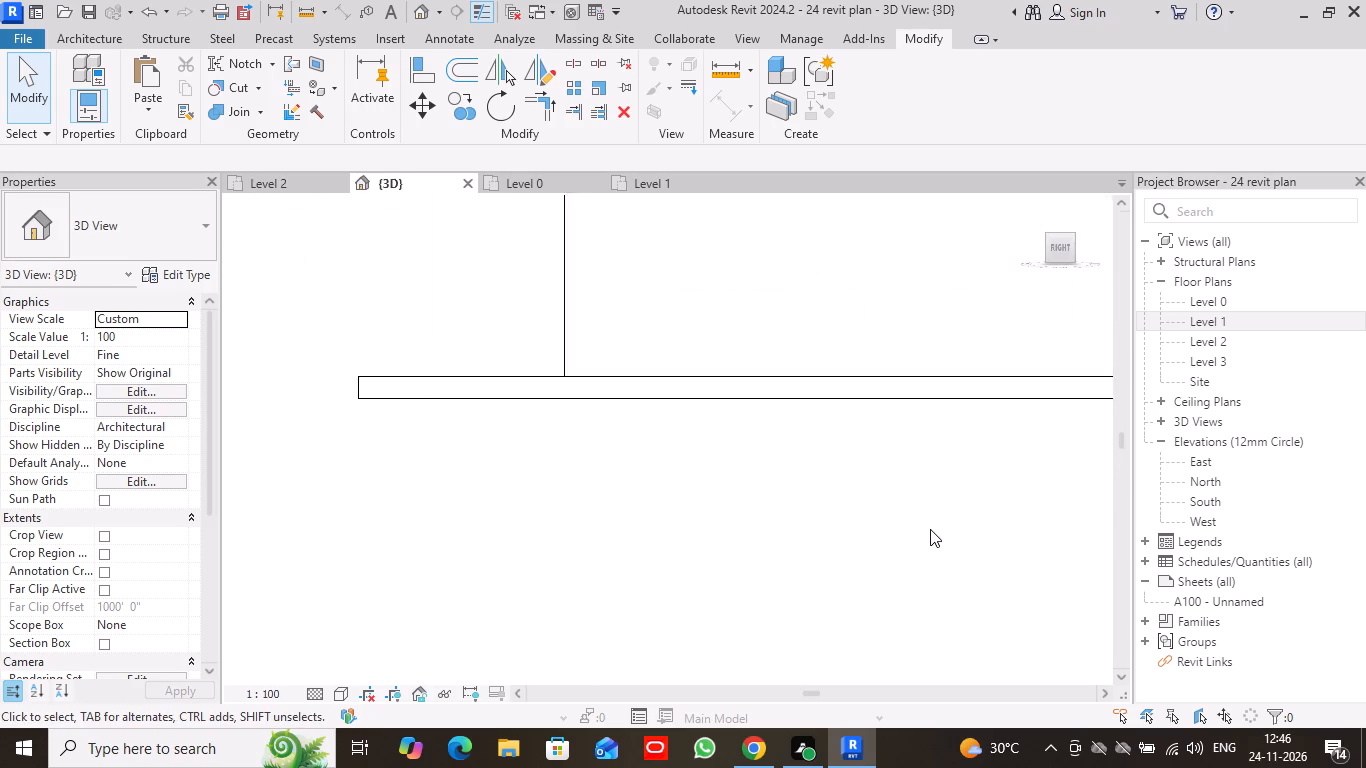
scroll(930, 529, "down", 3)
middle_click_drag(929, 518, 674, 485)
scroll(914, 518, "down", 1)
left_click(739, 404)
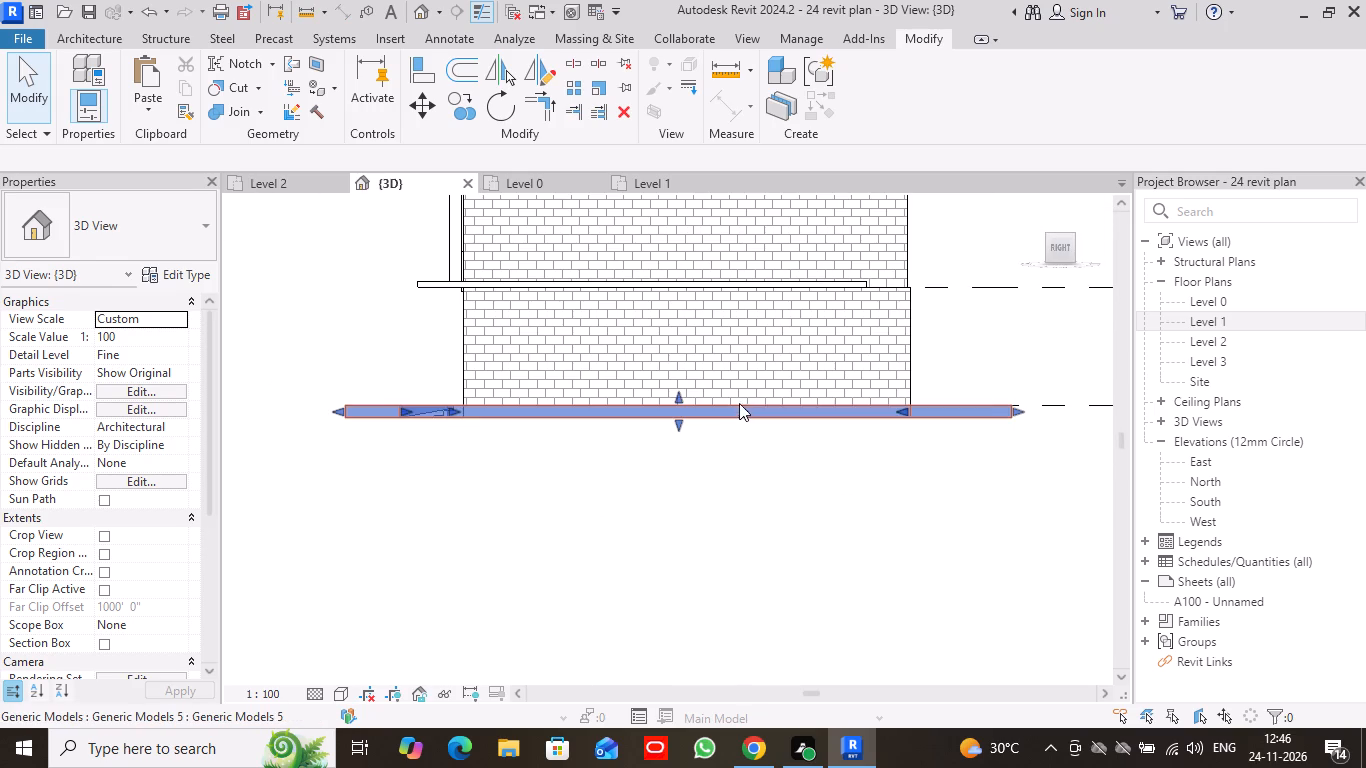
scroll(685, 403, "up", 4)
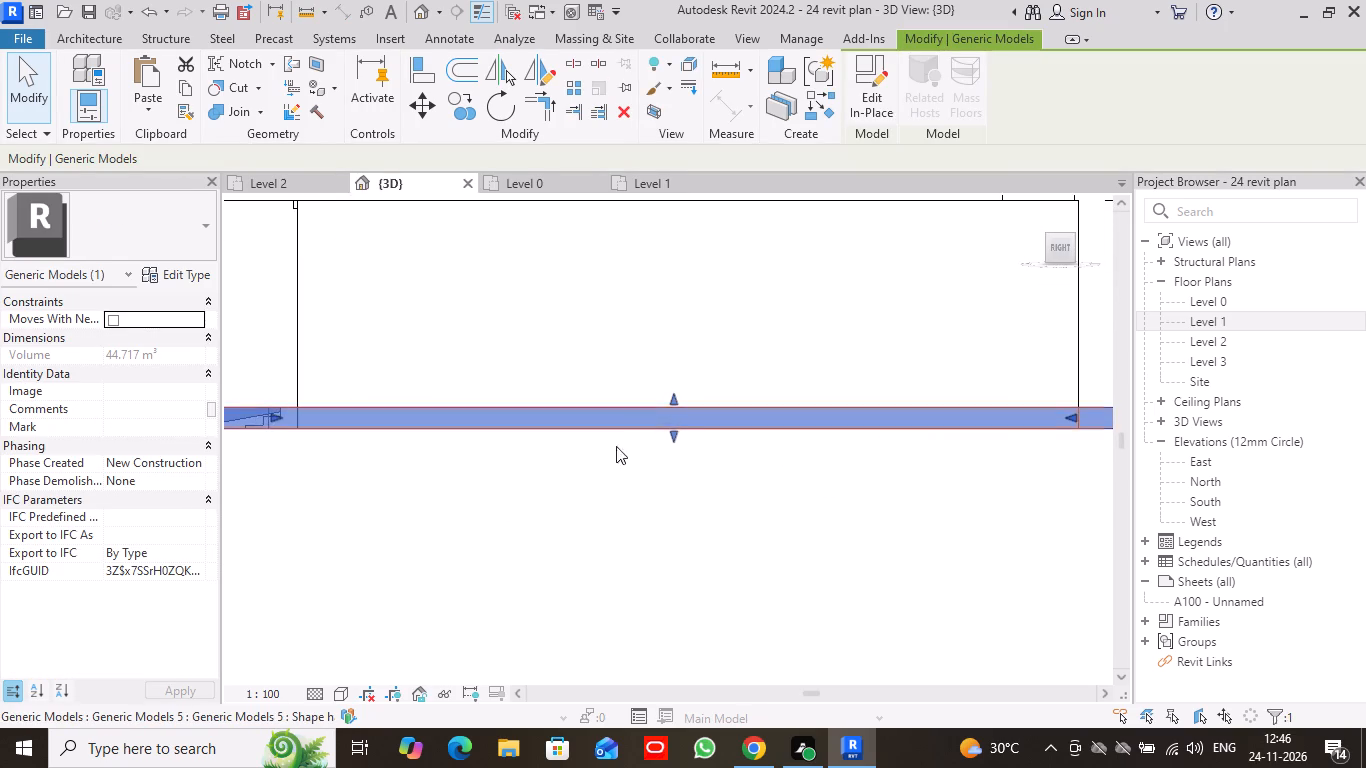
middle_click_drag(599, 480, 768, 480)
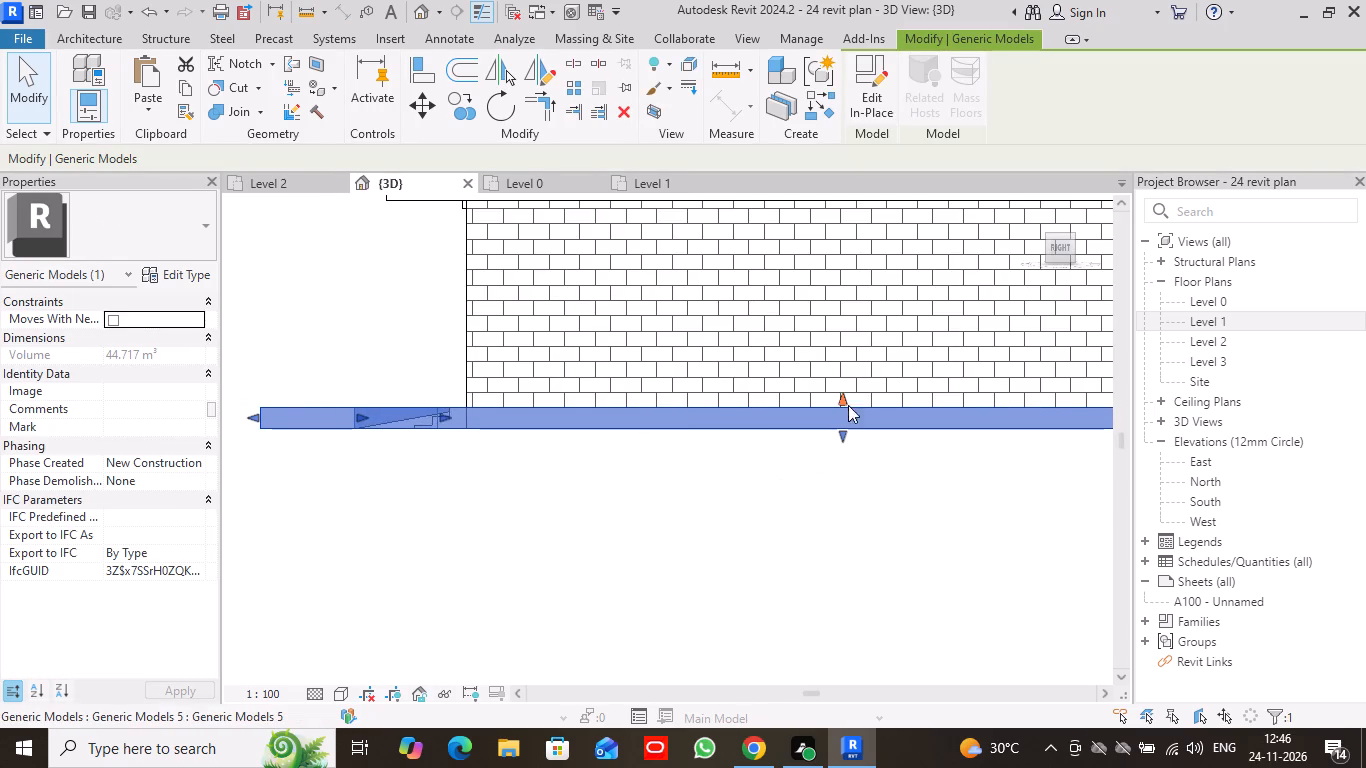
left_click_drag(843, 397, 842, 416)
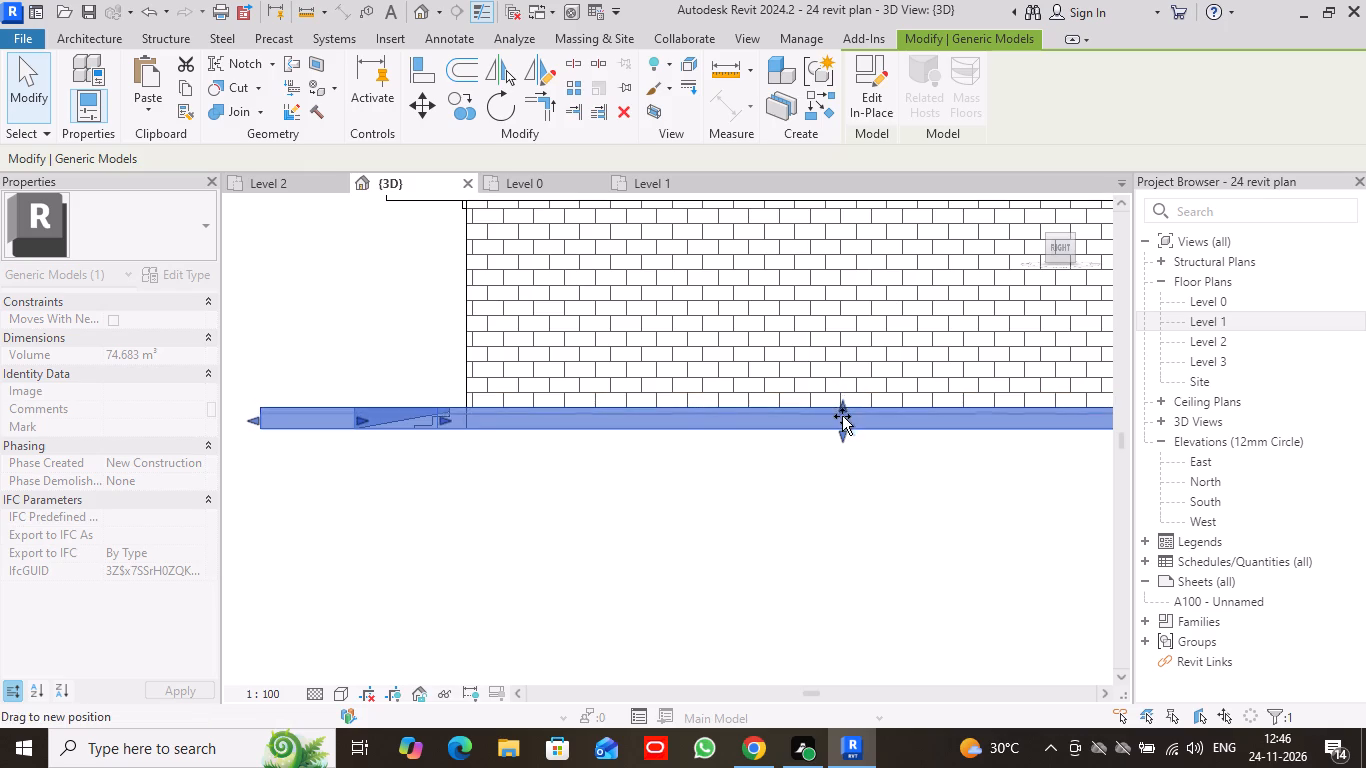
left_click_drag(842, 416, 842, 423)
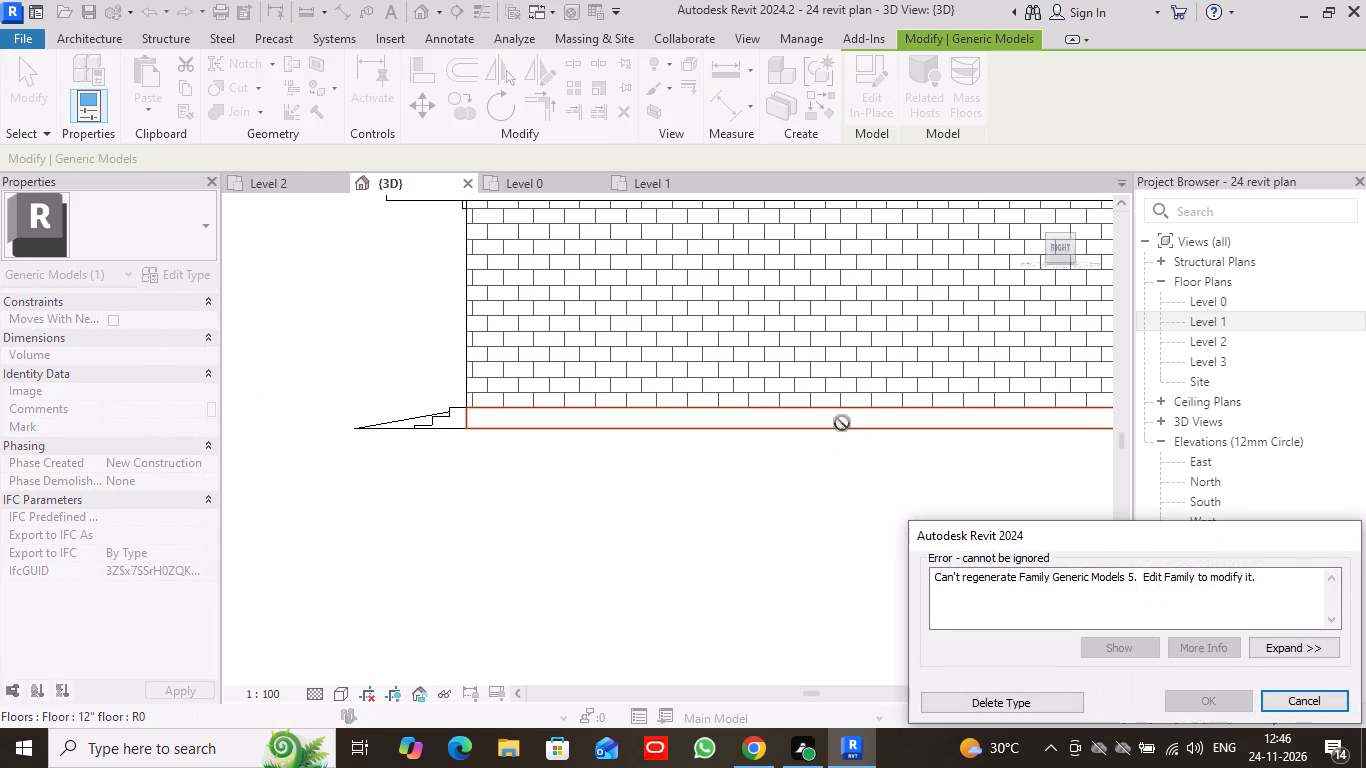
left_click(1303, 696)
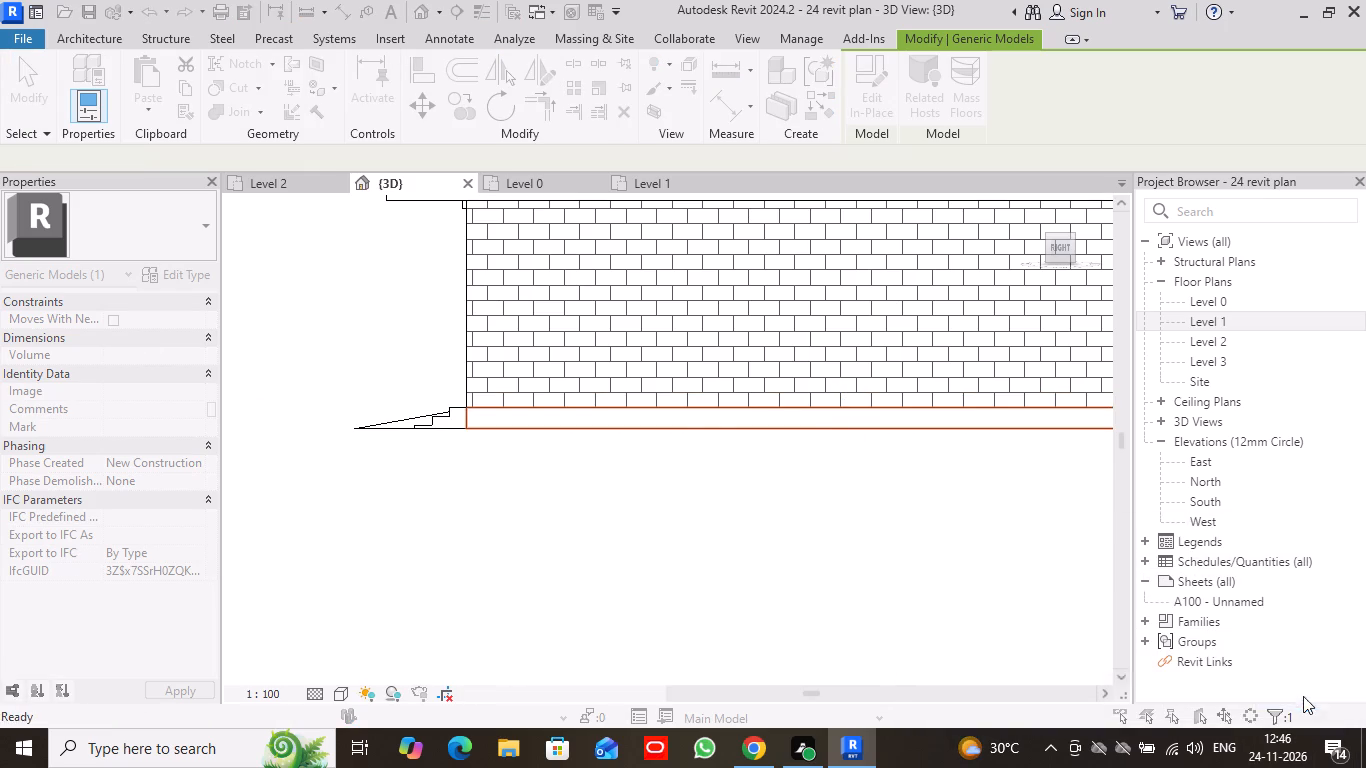
Lower the ground slab's top in the right-side view, thinning it to about one third of the building floor's thickness.
left_click(850, 413)
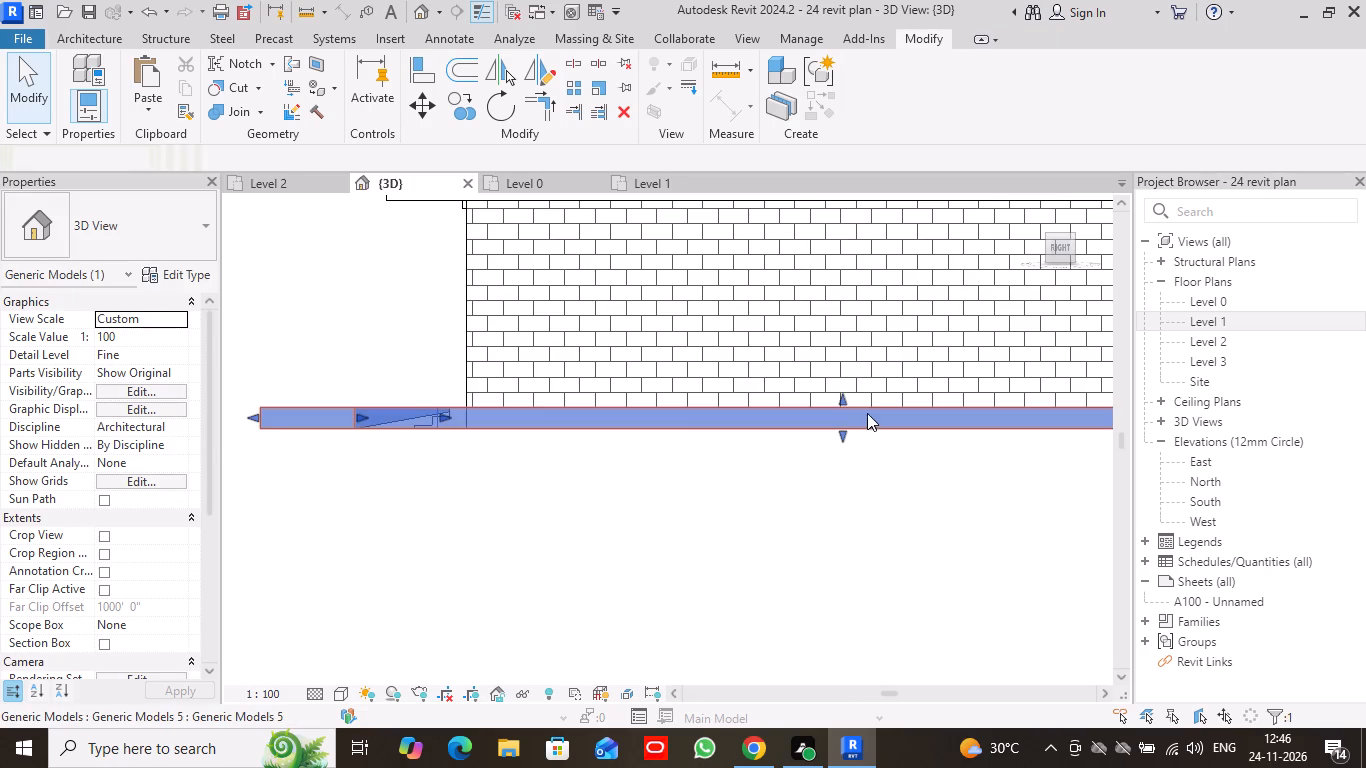
scroll(841, 398, "up", 5)
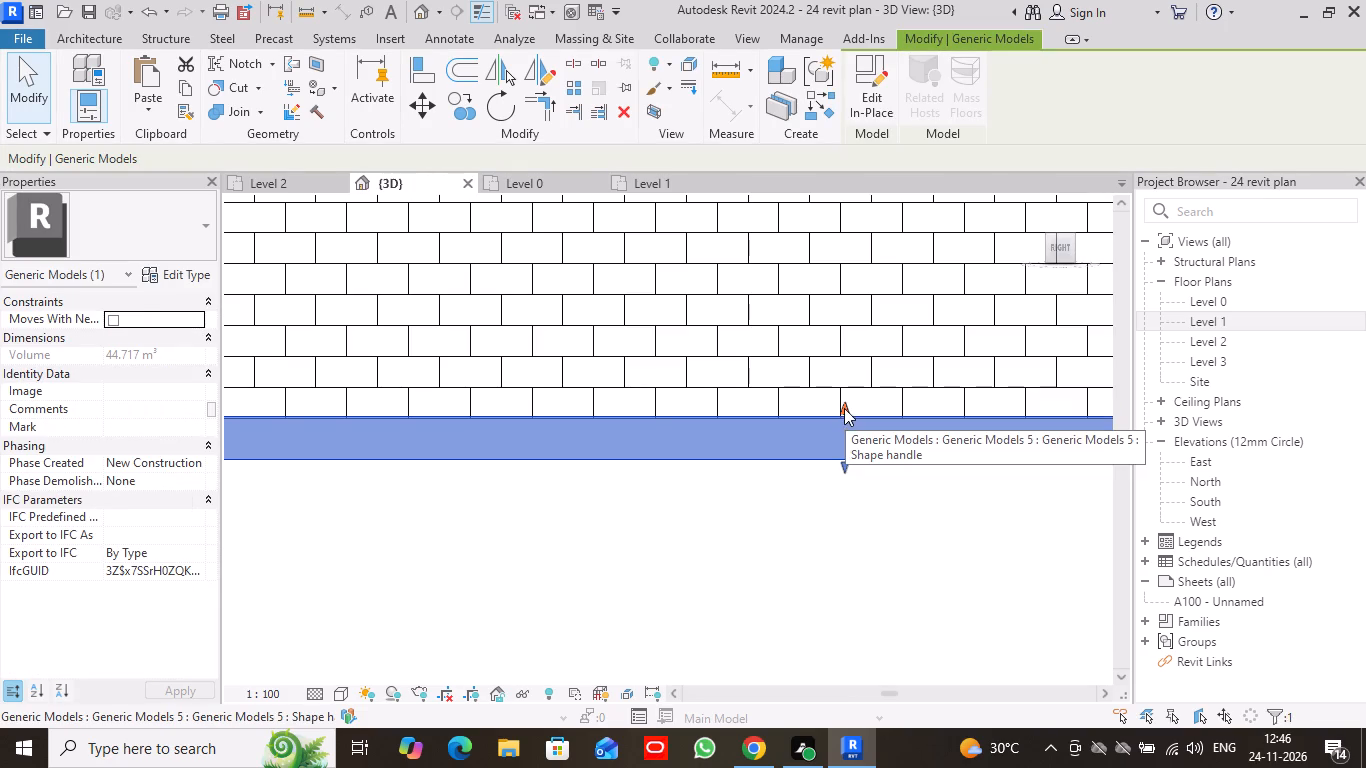
left_click_drag(844, 407, 848, 445)
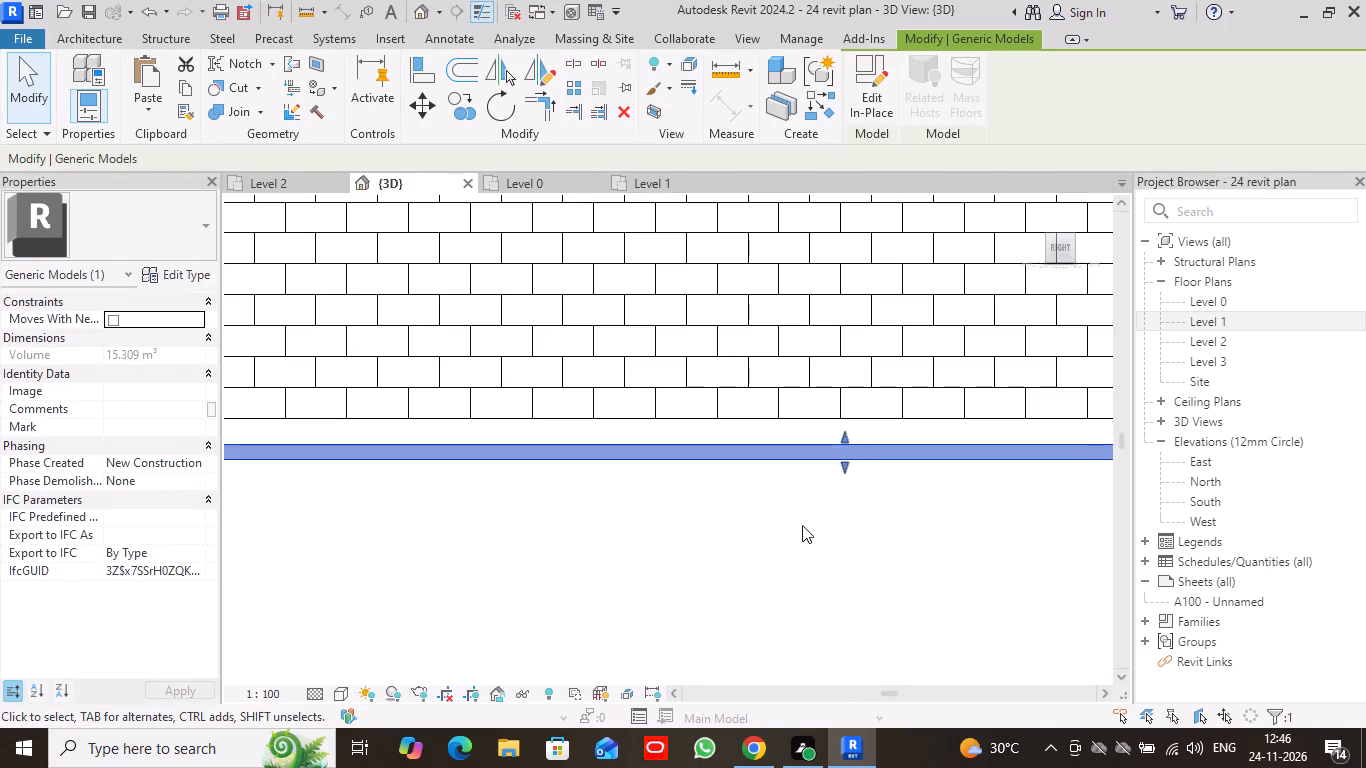
scroll(802, 525, "down", 4)
scroll(793, 530, "up", 1)
scroll(791, 531, "down", 2)
middle_click_drag(585, 559, 729, 564)
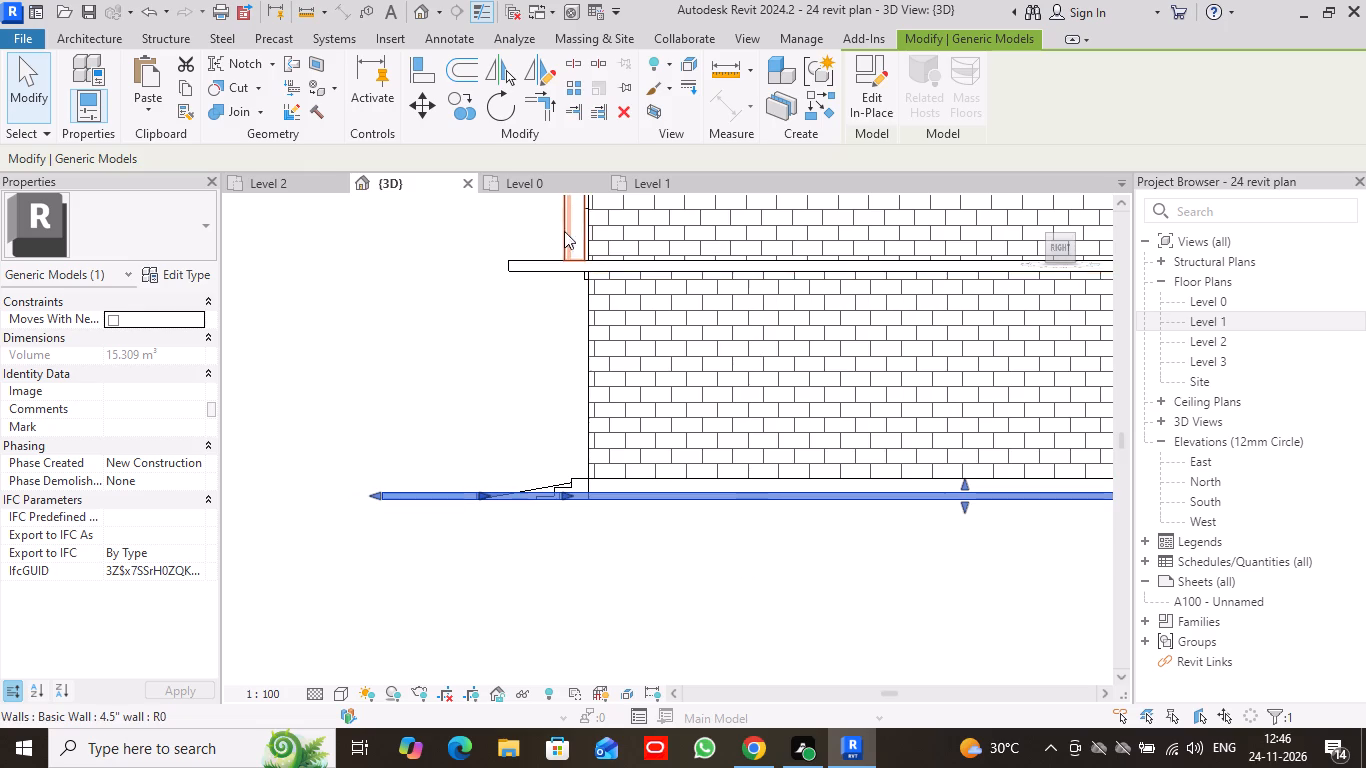
left_click(35, 93)
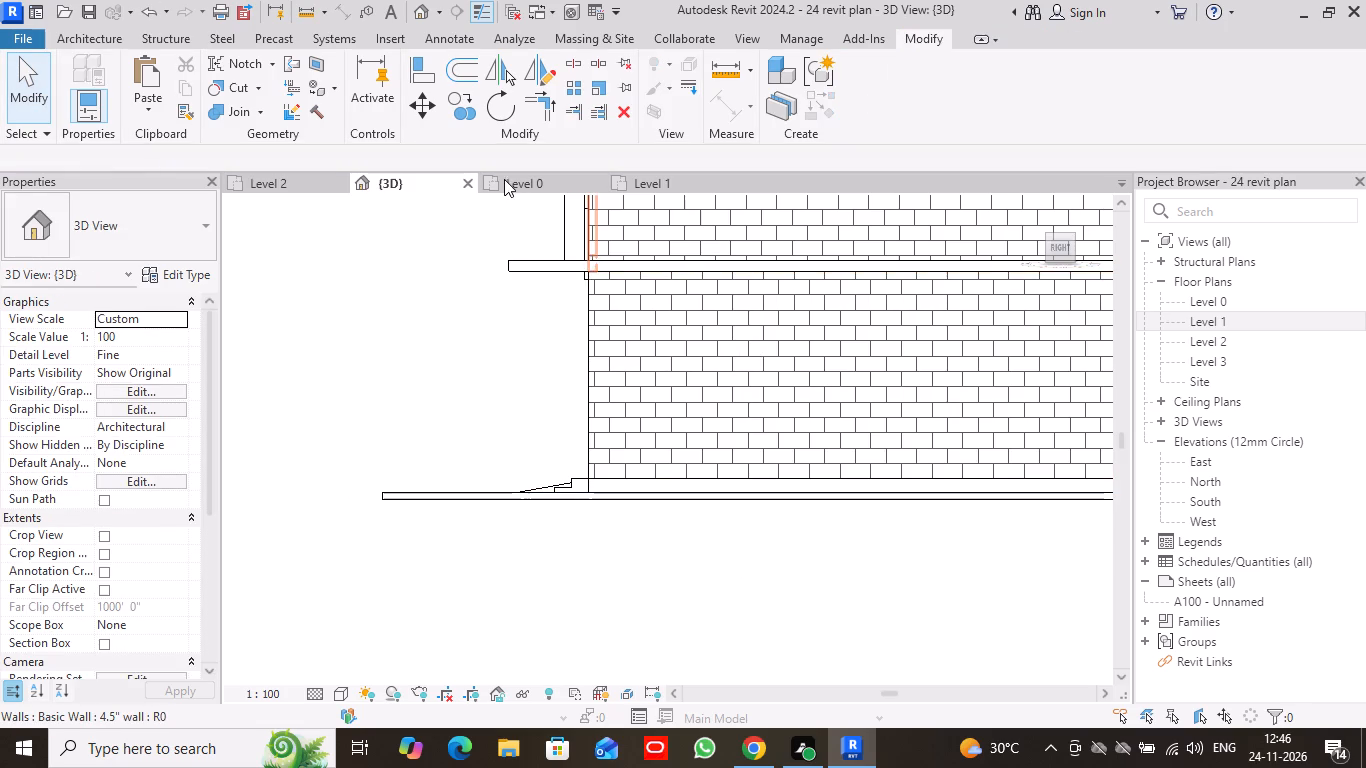
Examine the thinned ground slab around the ramp, entrance stair and whole building in an angled 3D view.
left_click_drag(1048, 235, 1080, 264)
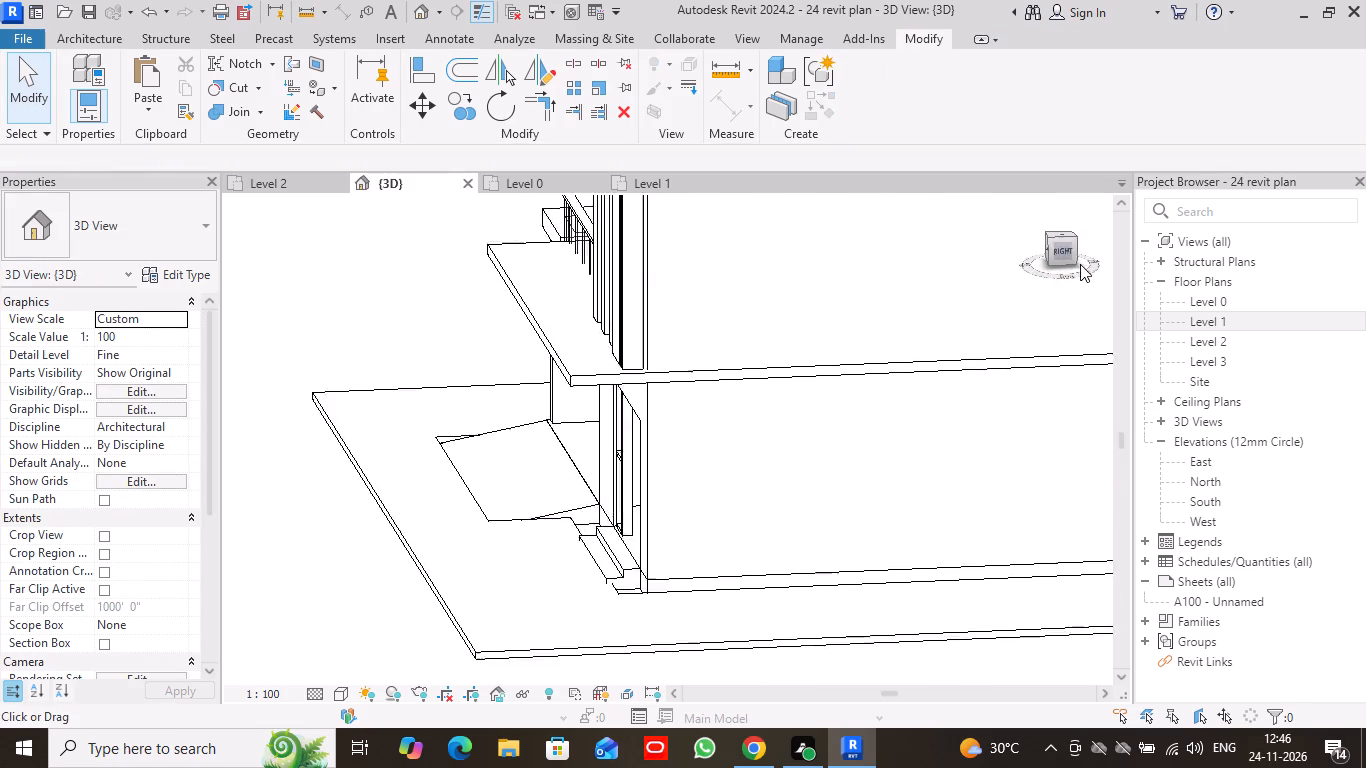
left_click_drag(1080, 264, 1100, 267)
middle_click_drag(719, 612, 734, 579)
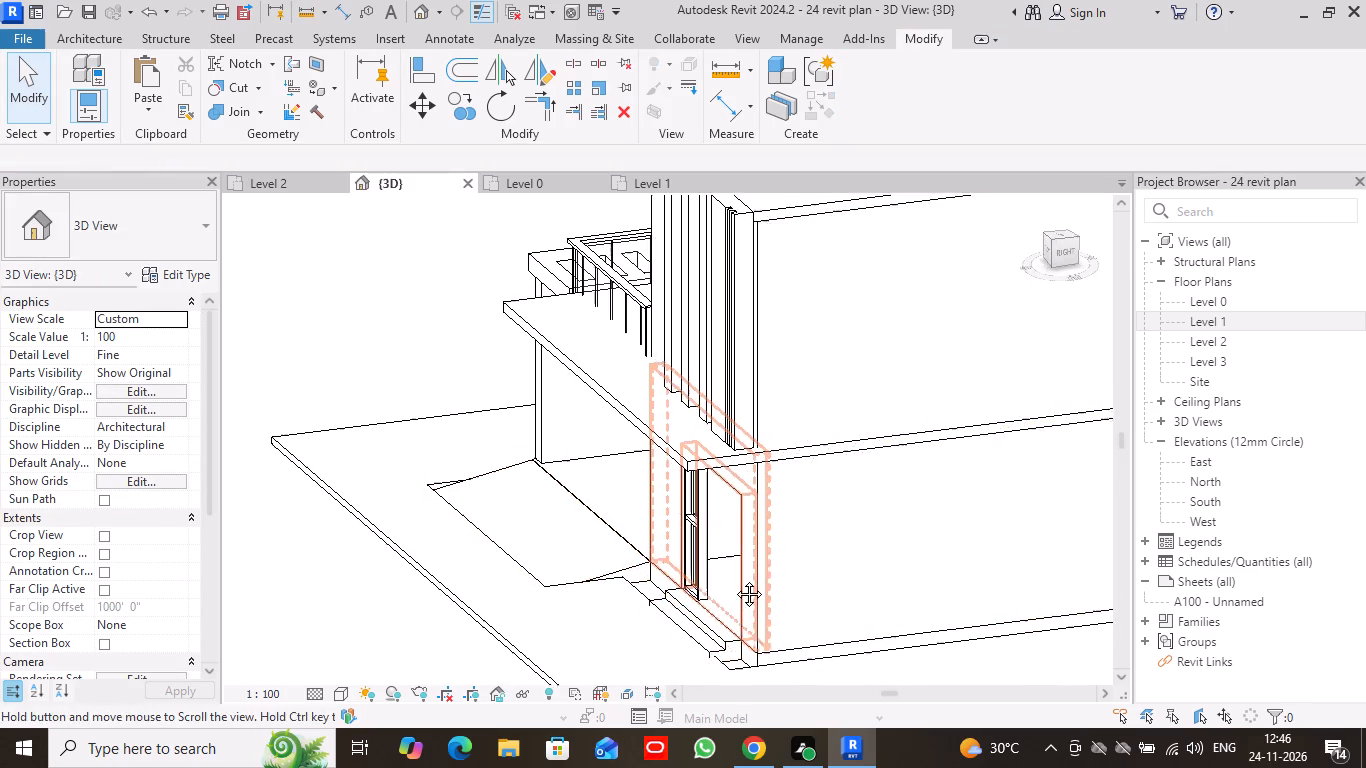
middle_click_drag(734, 579, 754, 350)
scroll(807, 494, "down", 5)
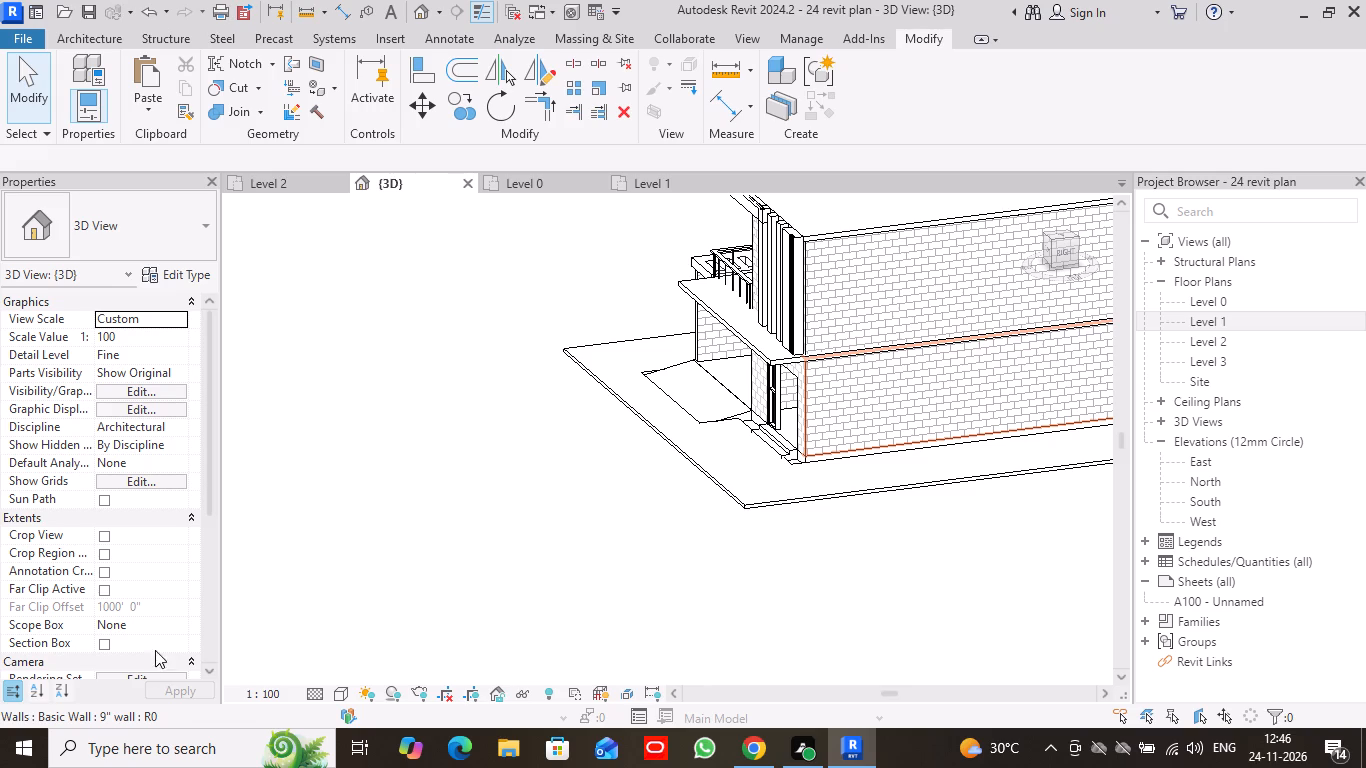
left_click(341, 696)
left_click(425, 586)
scroll(683, 442, "up", 3)
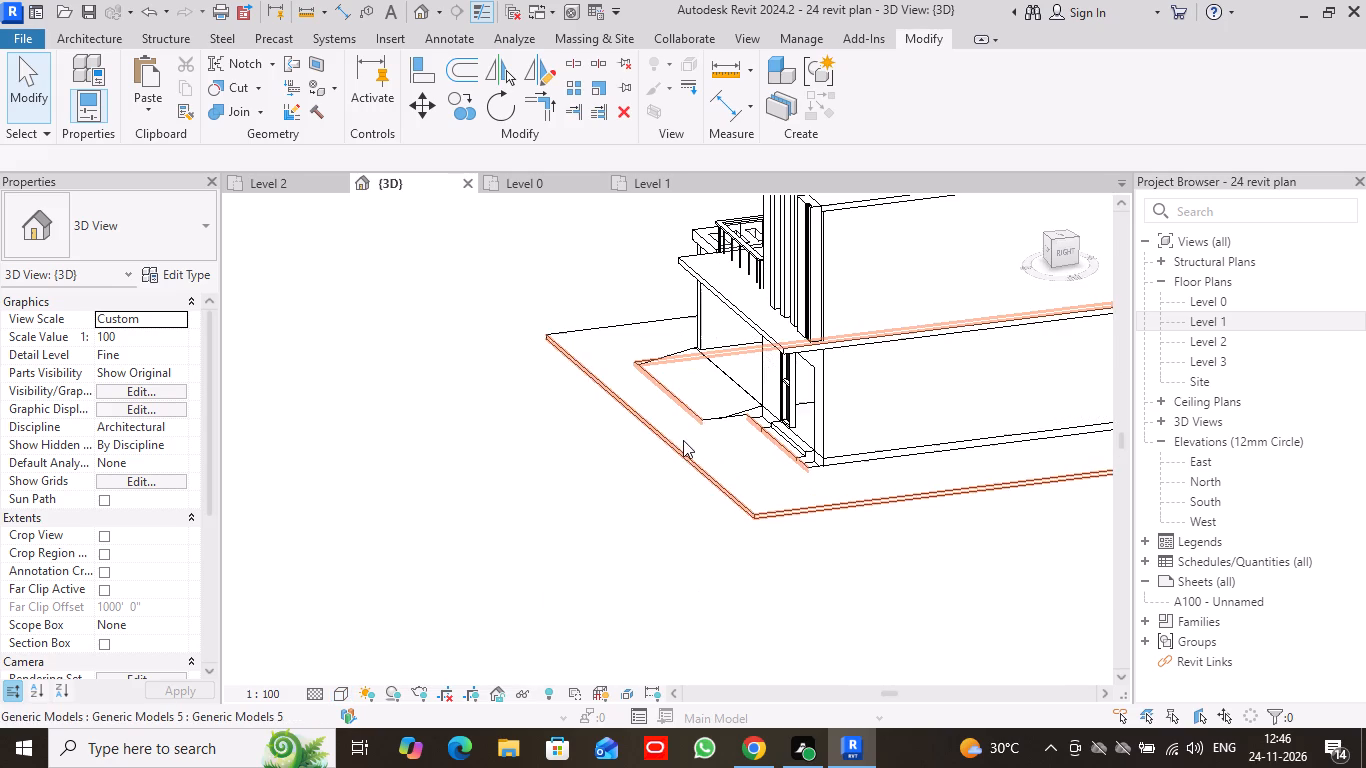
scroll(683, 440, "up", 3)
scroll(709, 416, "down", 1)
scroll(709, 416, "up", 3)
scroll(284, 516, "down", 3)
scroll(684, 628, "down", 3)
scroll(811, 667, "down", 1)
middle_click_drag(783, 667, 483, 562)
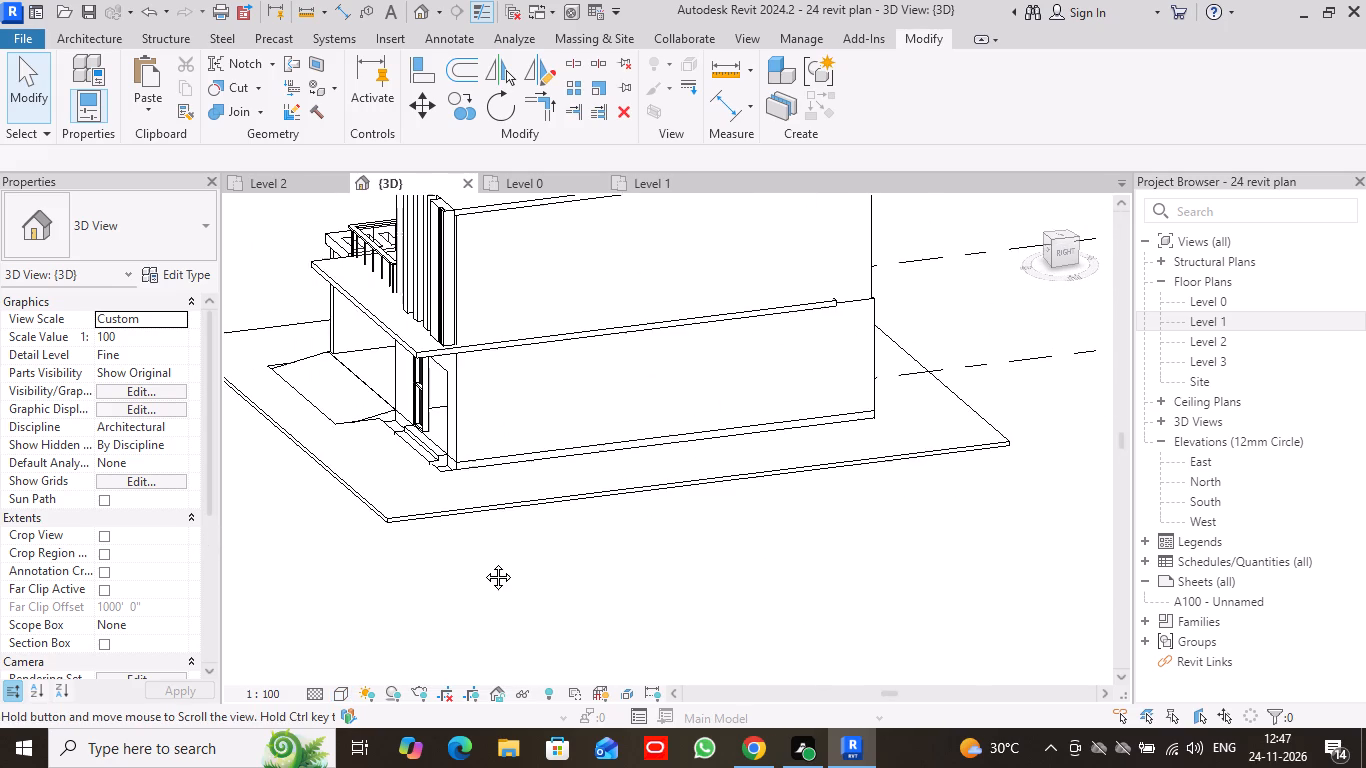
middle_click_drag(483, 562, 496, 573)
scroll(496, 577, "down", 1)
middle_click_drag(249, 571, 409, 615)
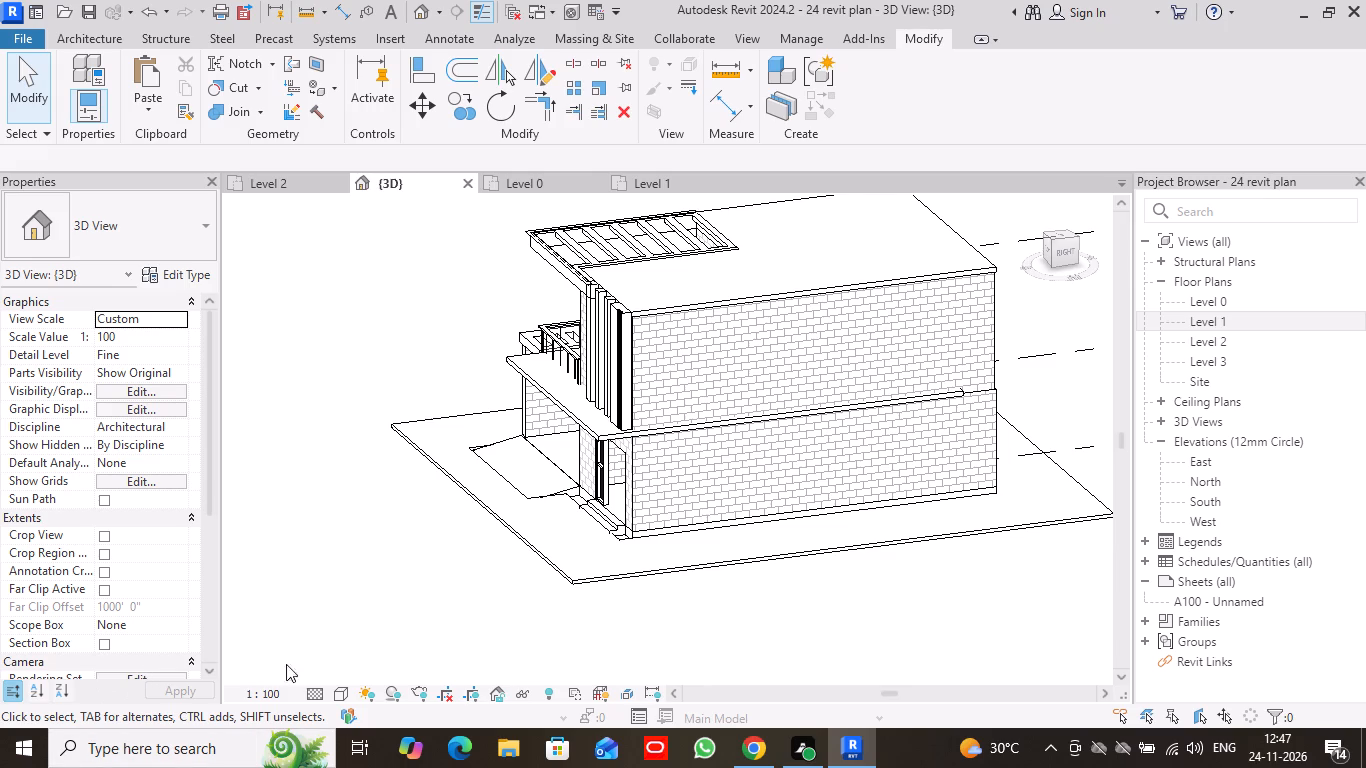
scroll(352, 529, "down", 1)
middle_click_drag(352, 548, 324, 490)
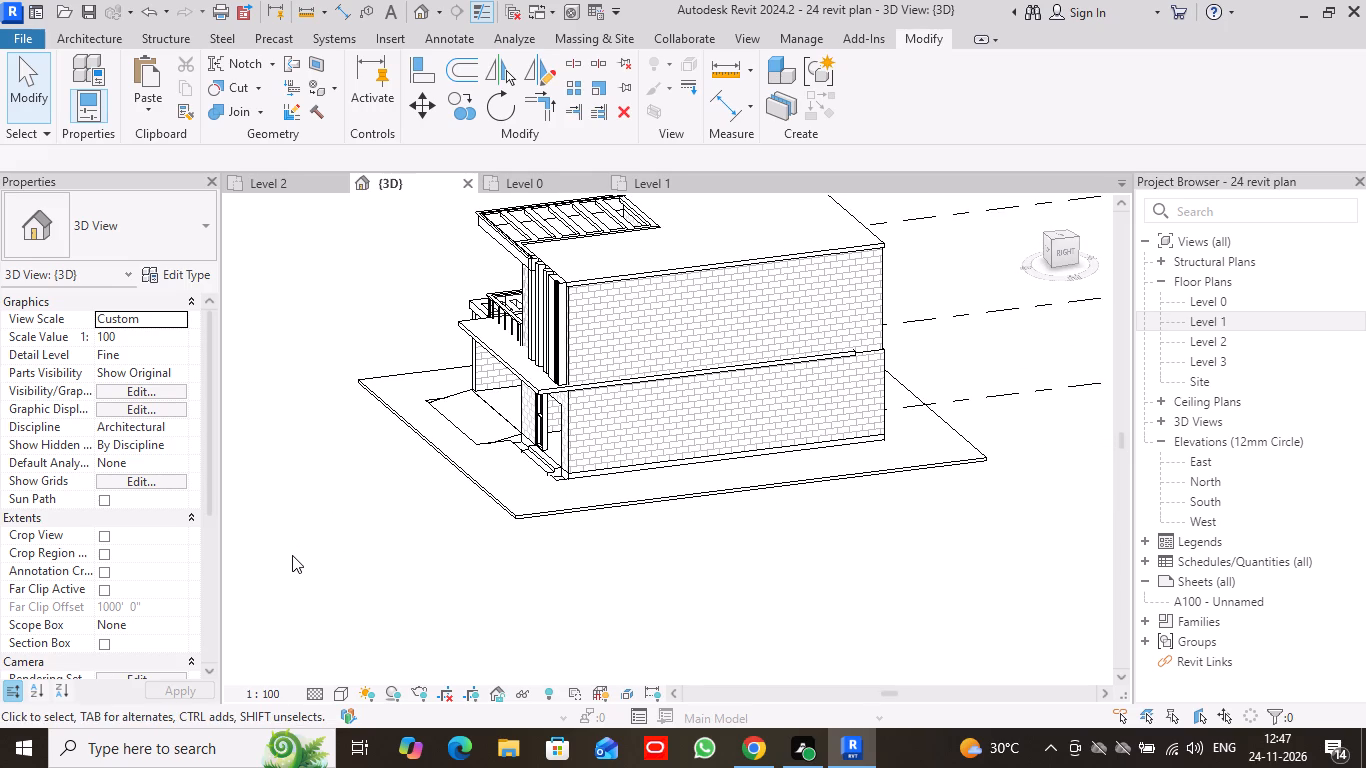
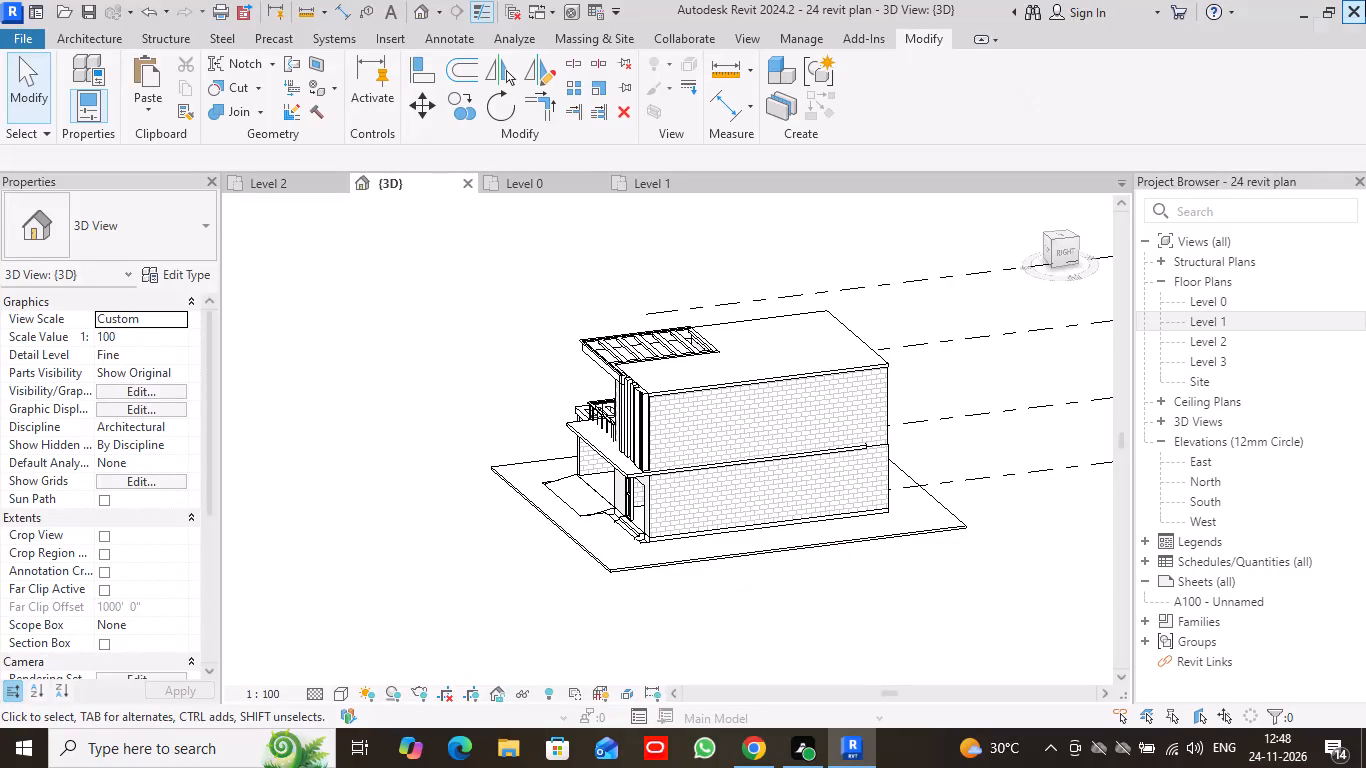
Open the ground slab's in-place model for editing and start a new extrusion on Level 0 within it.
scroll(1027, 82, "down", 1)
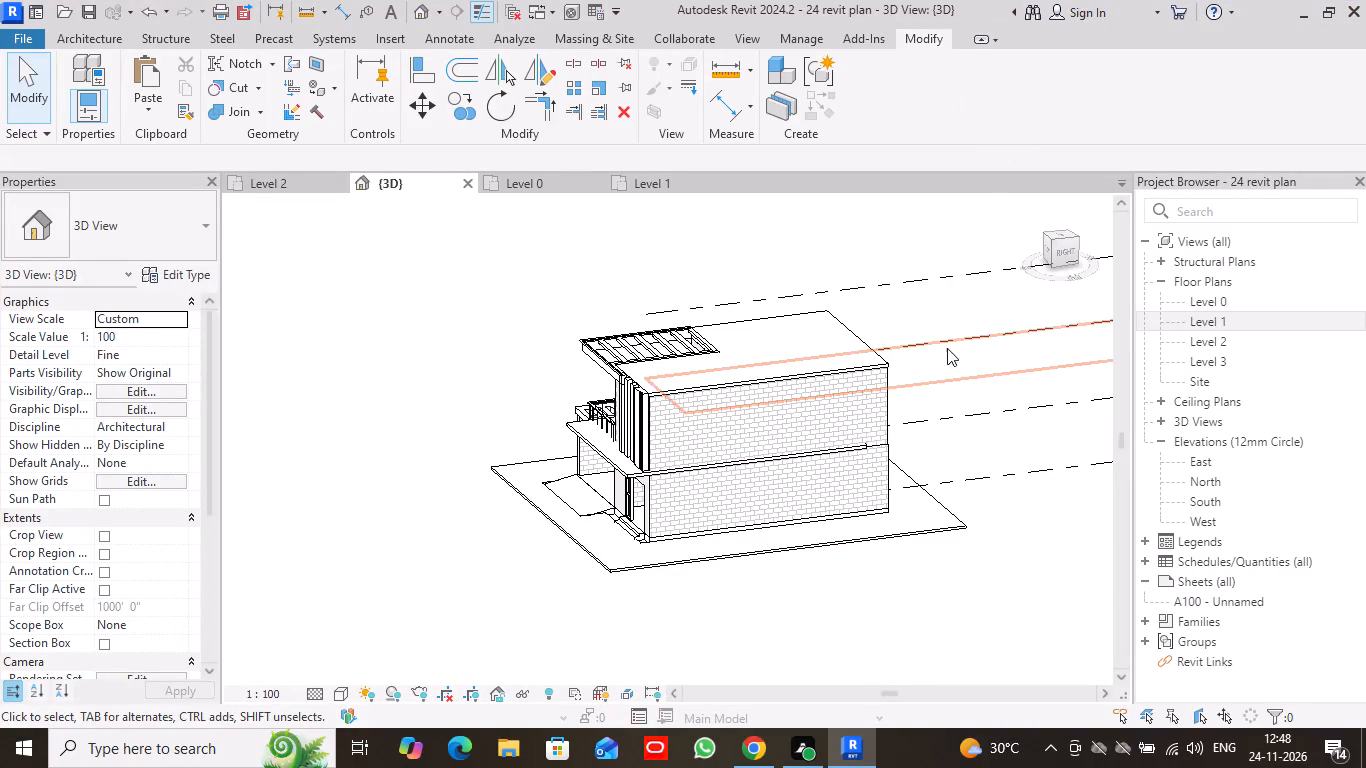
scroll(947, 348, "down", 1)
middle_click_drag(949, 363, 999, 314)
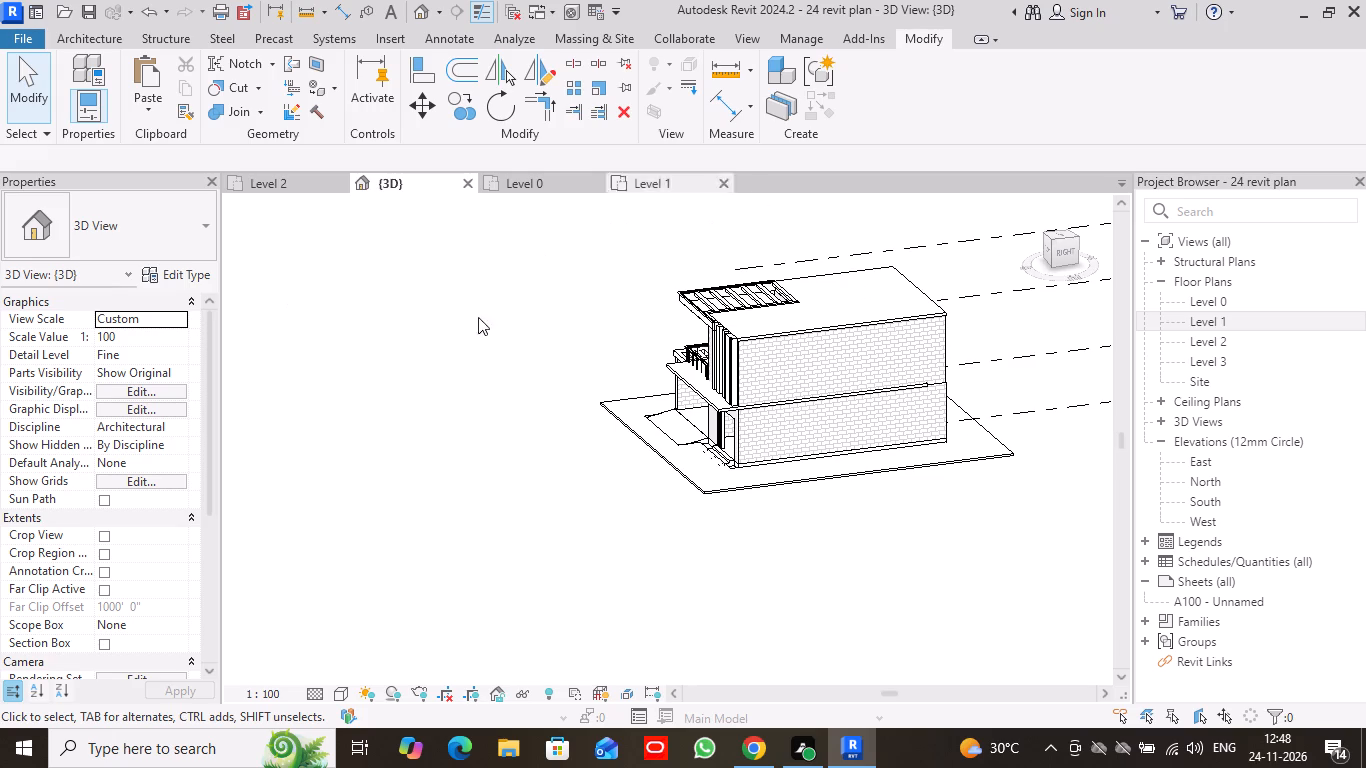
middle_click_drag(599, 507, 488, 482)
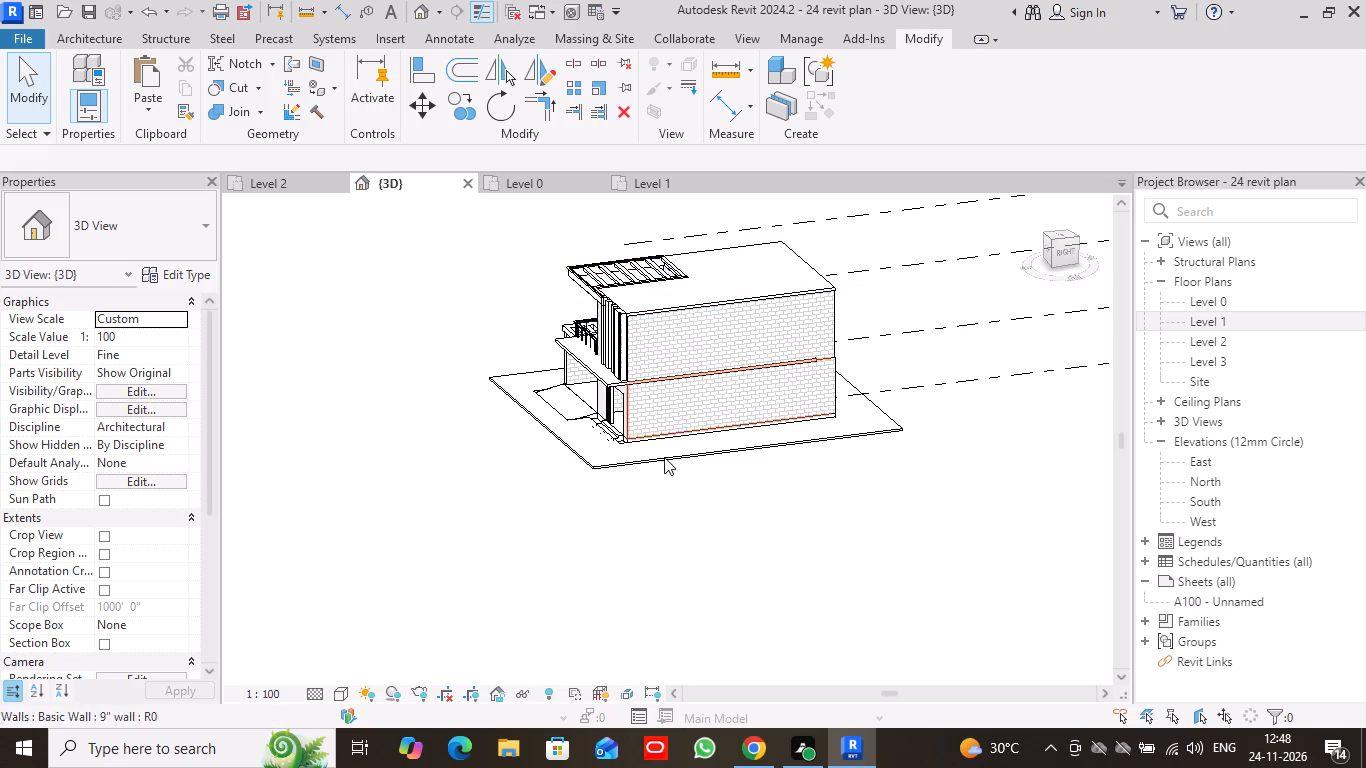
left_click(574, 452)
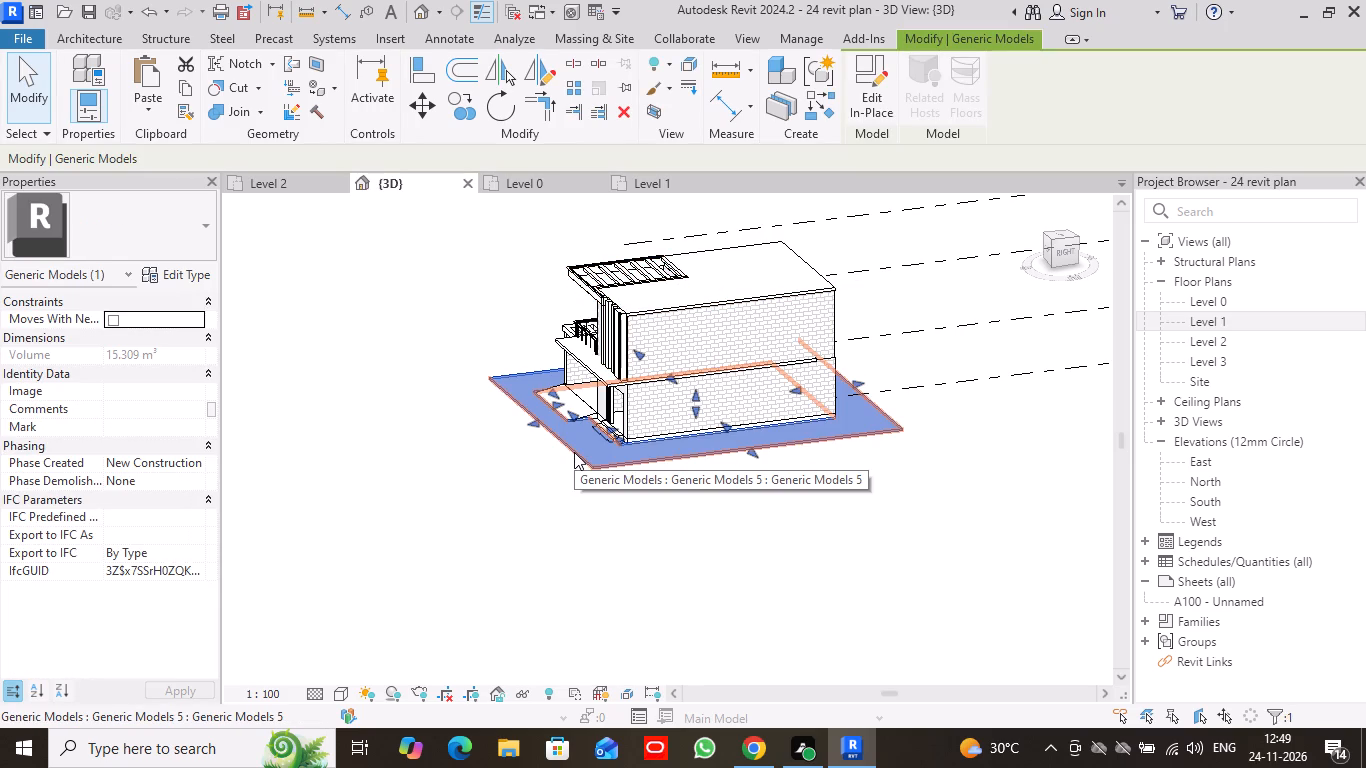
left_click(873, 70)
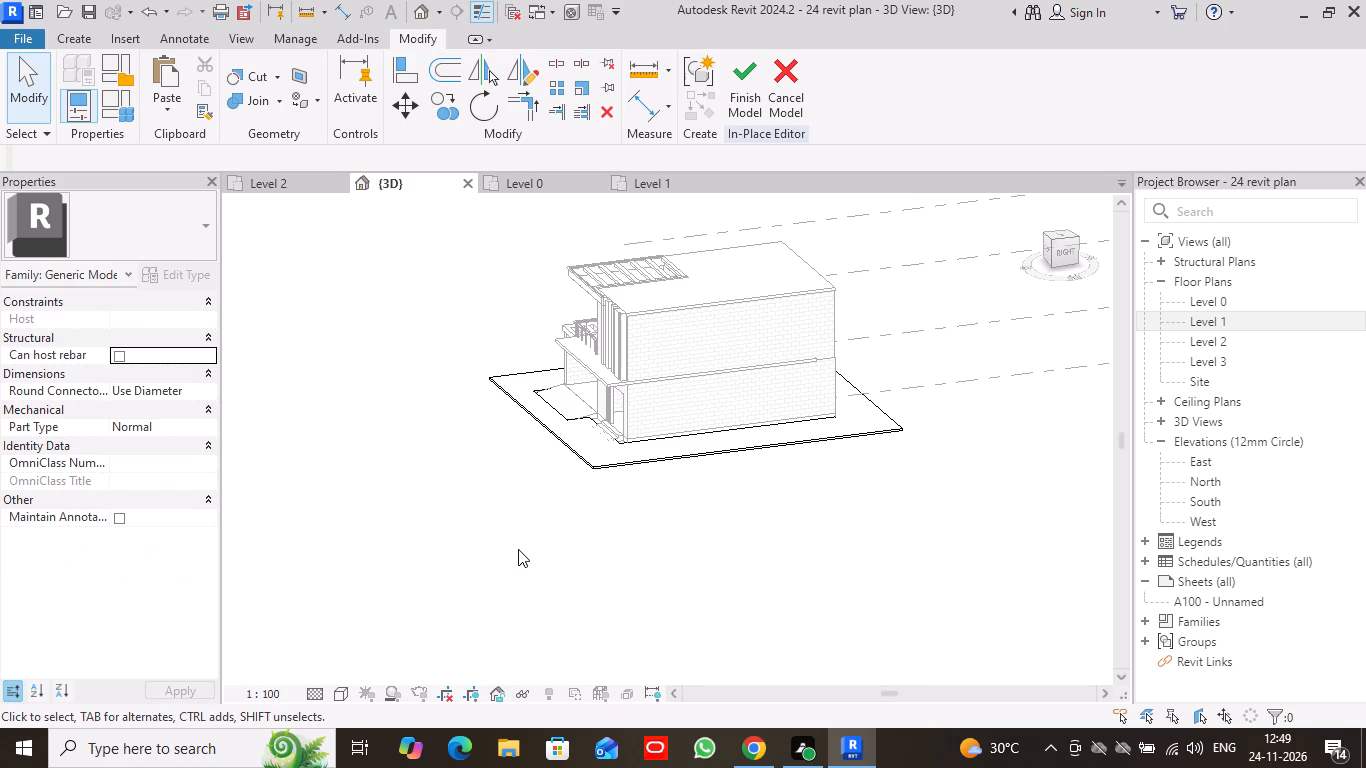
left_click(577, 437)
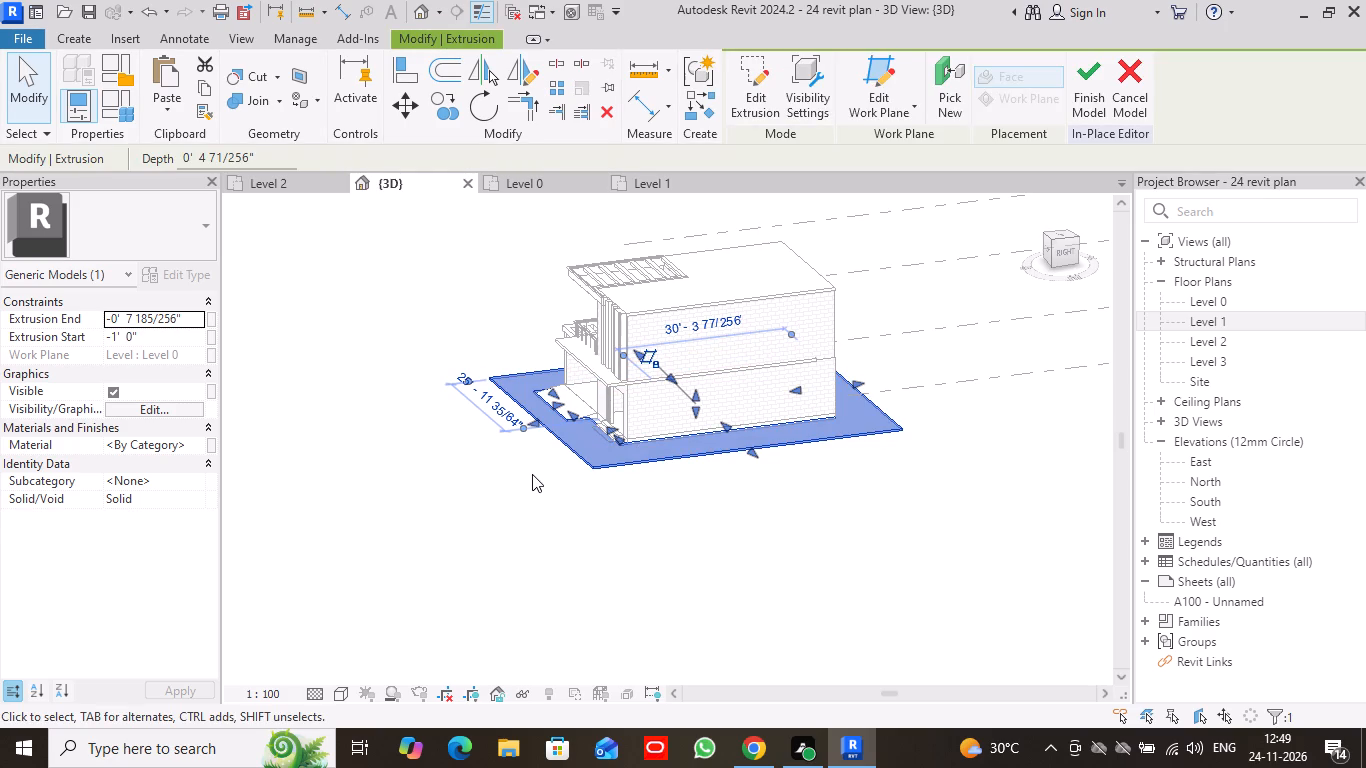
left_click(707, 103)
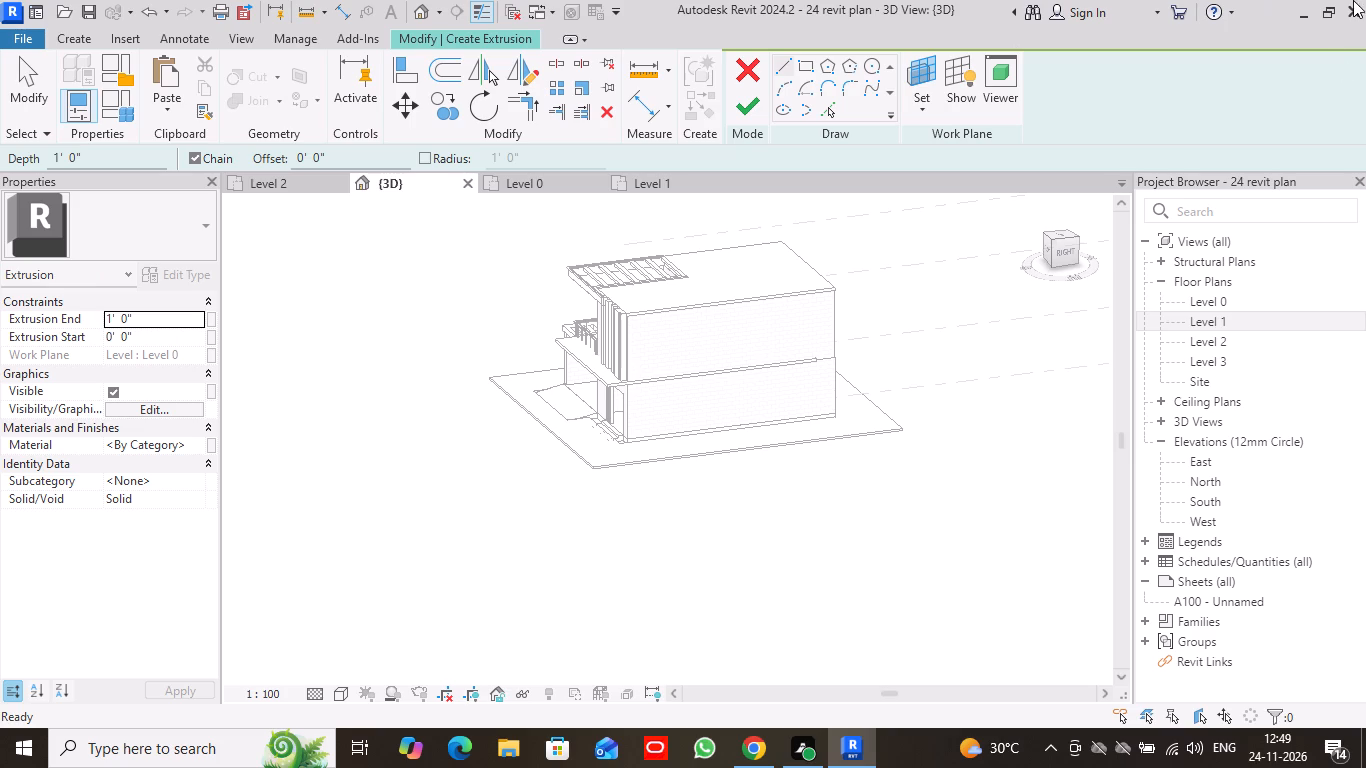
Orient the 3D view to look straight down on the building, squared up with the slab's entrance side at the bottom.
left_click(1065, 236)
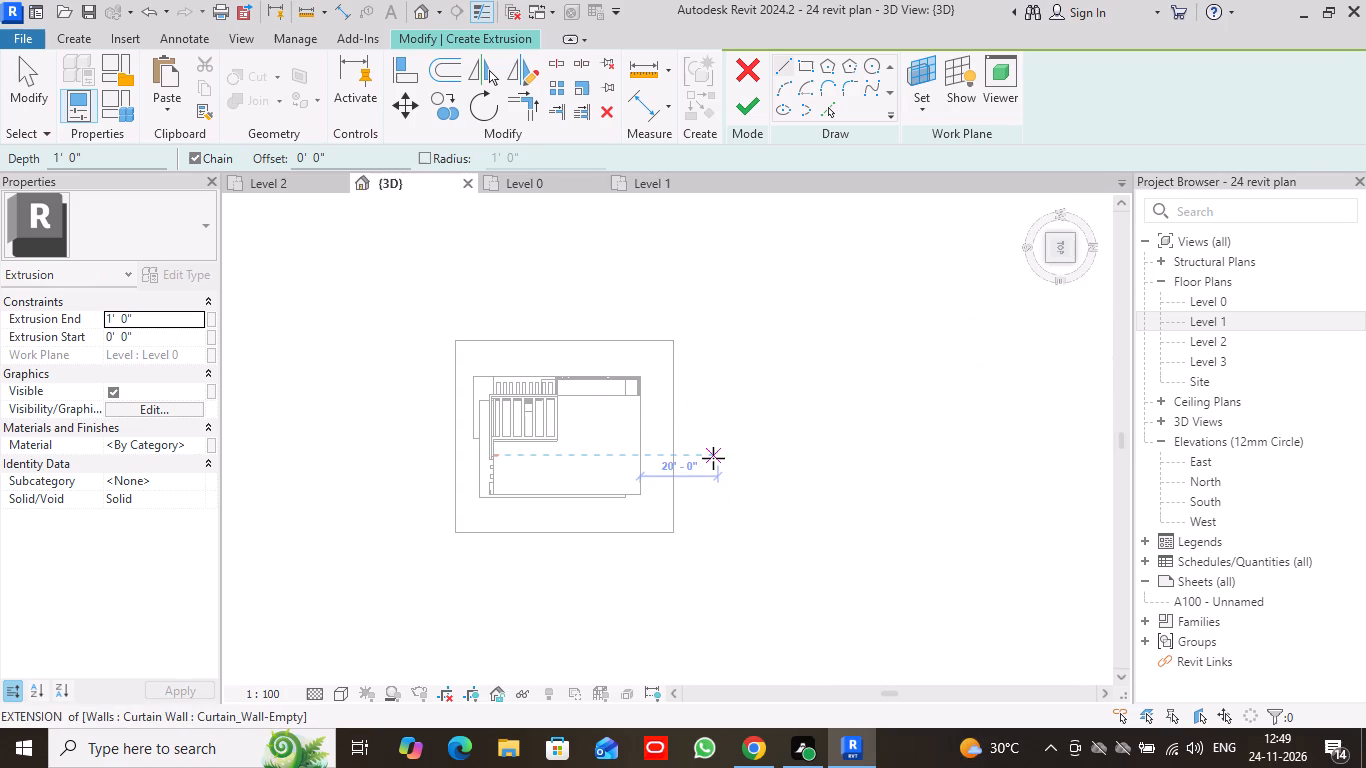
middle_click_drag(510, 548, 670, 568)
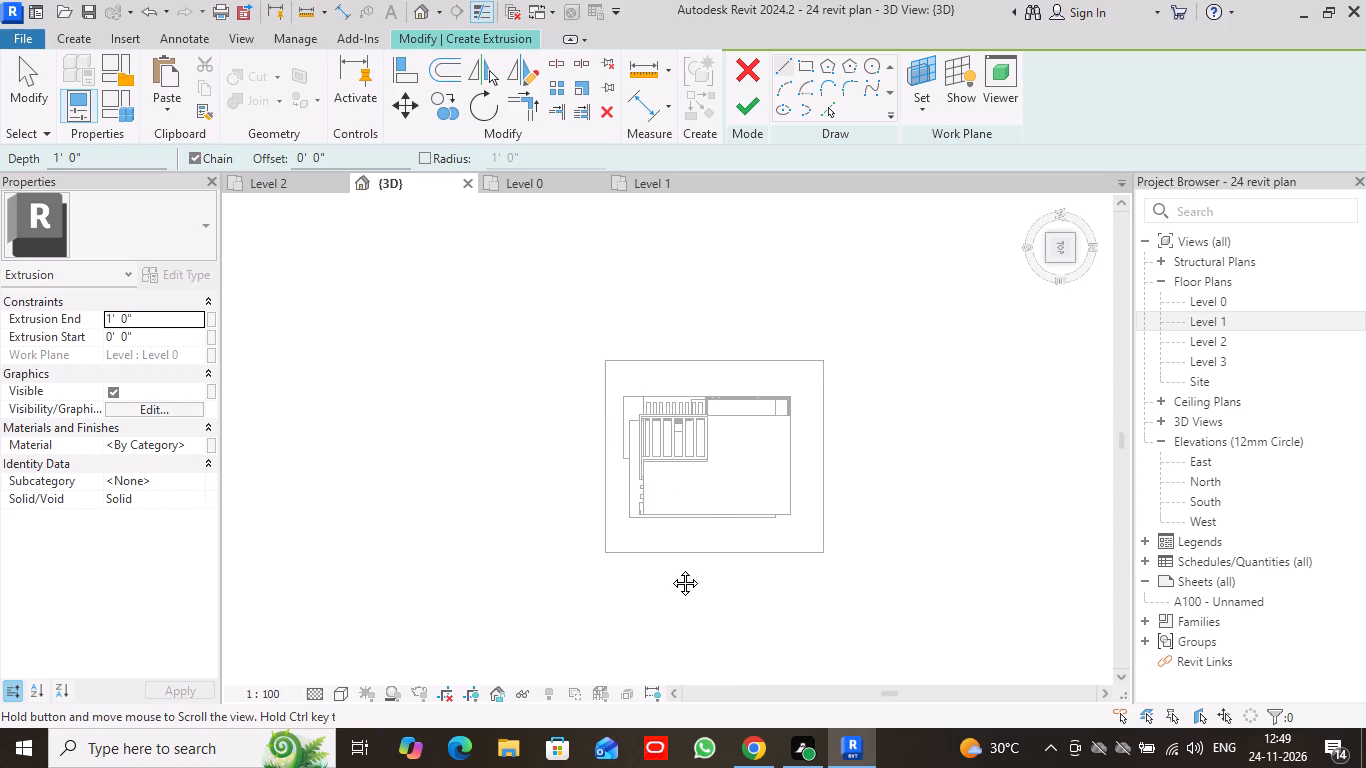
middle_click_drag(670, 568, 718, 506)
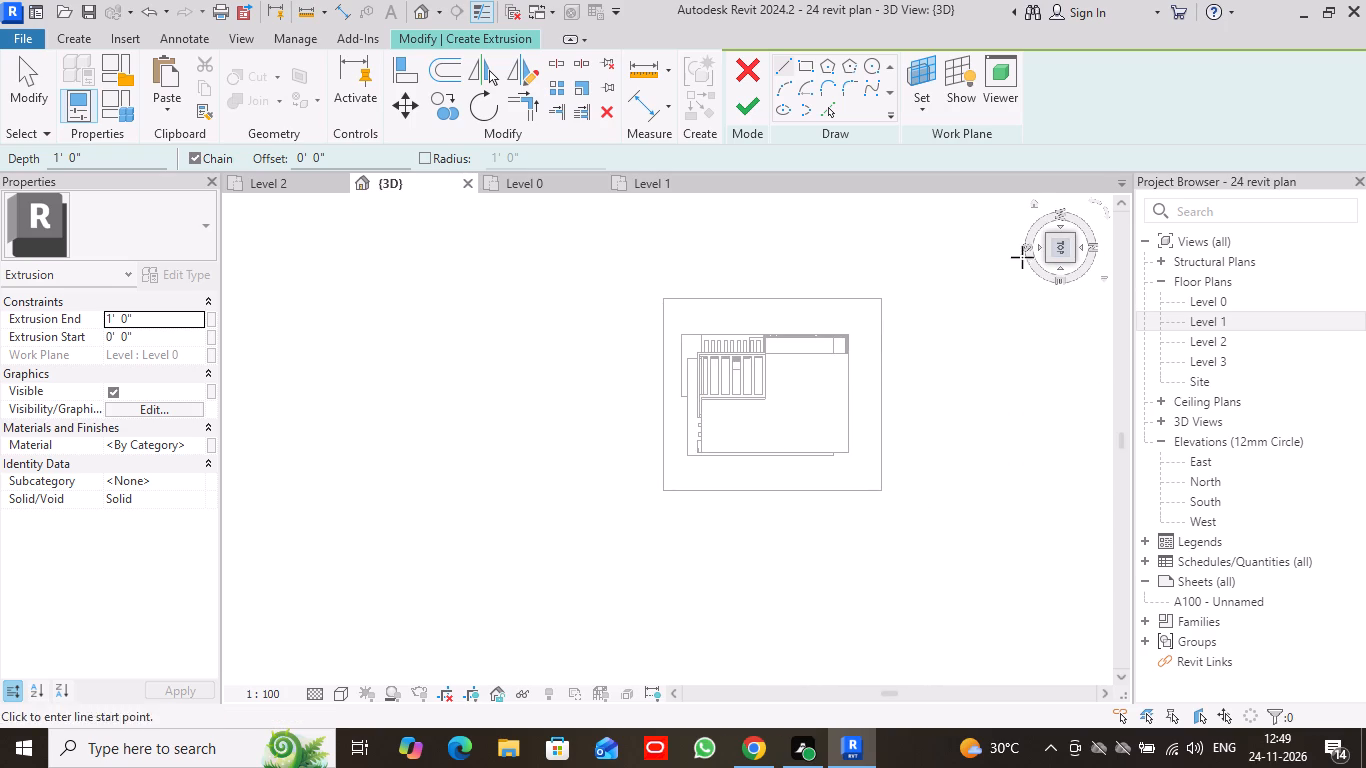
left_click_drag(1029, 245, 229, 322)
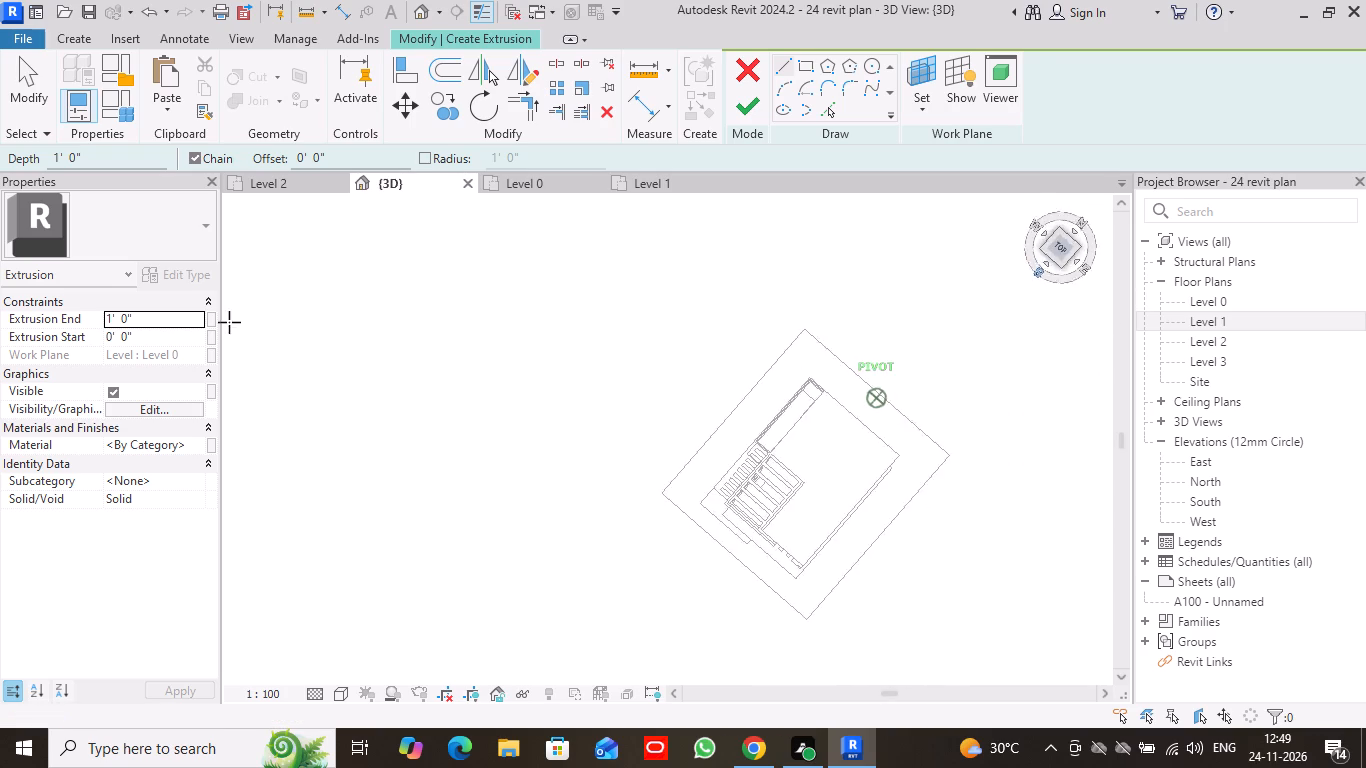
left_click_drag(229, 322, 341, 340)
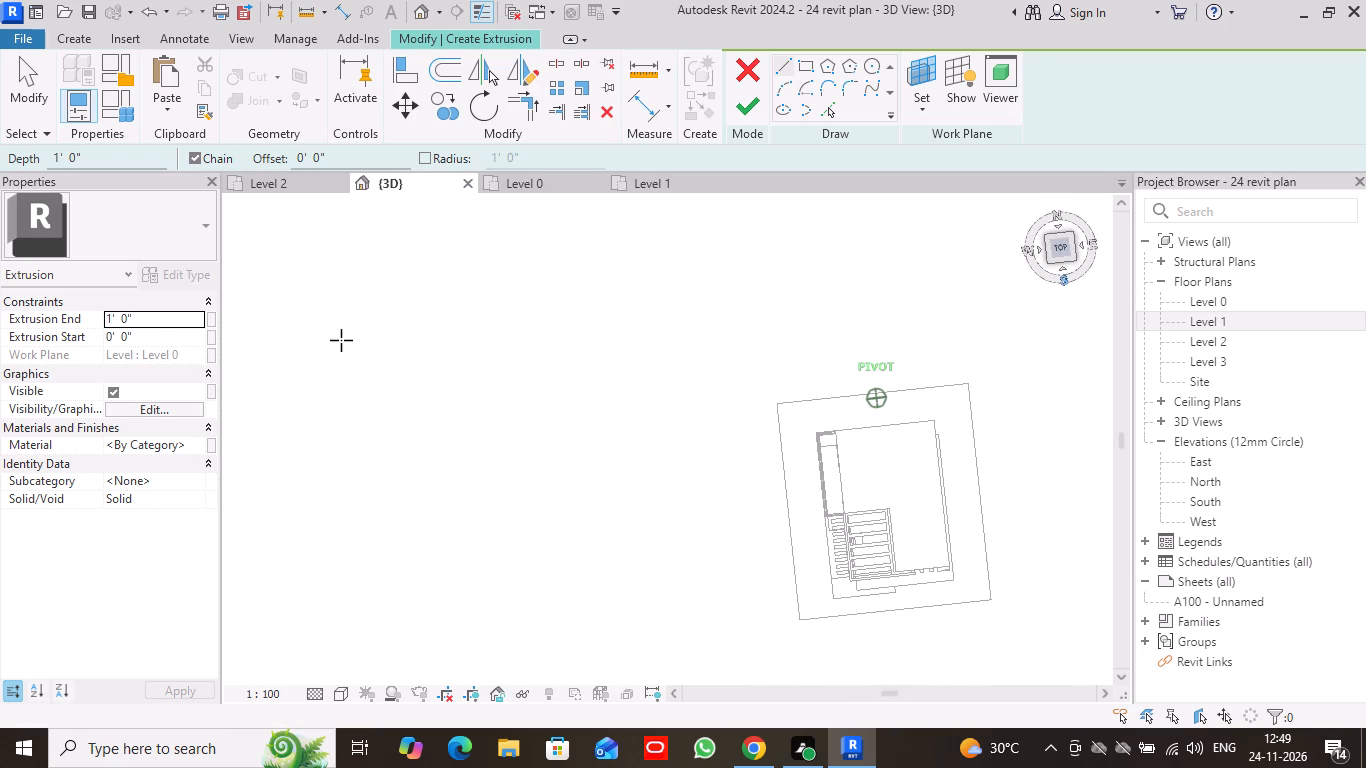
left_click_drag(341, 340, 323, 342)
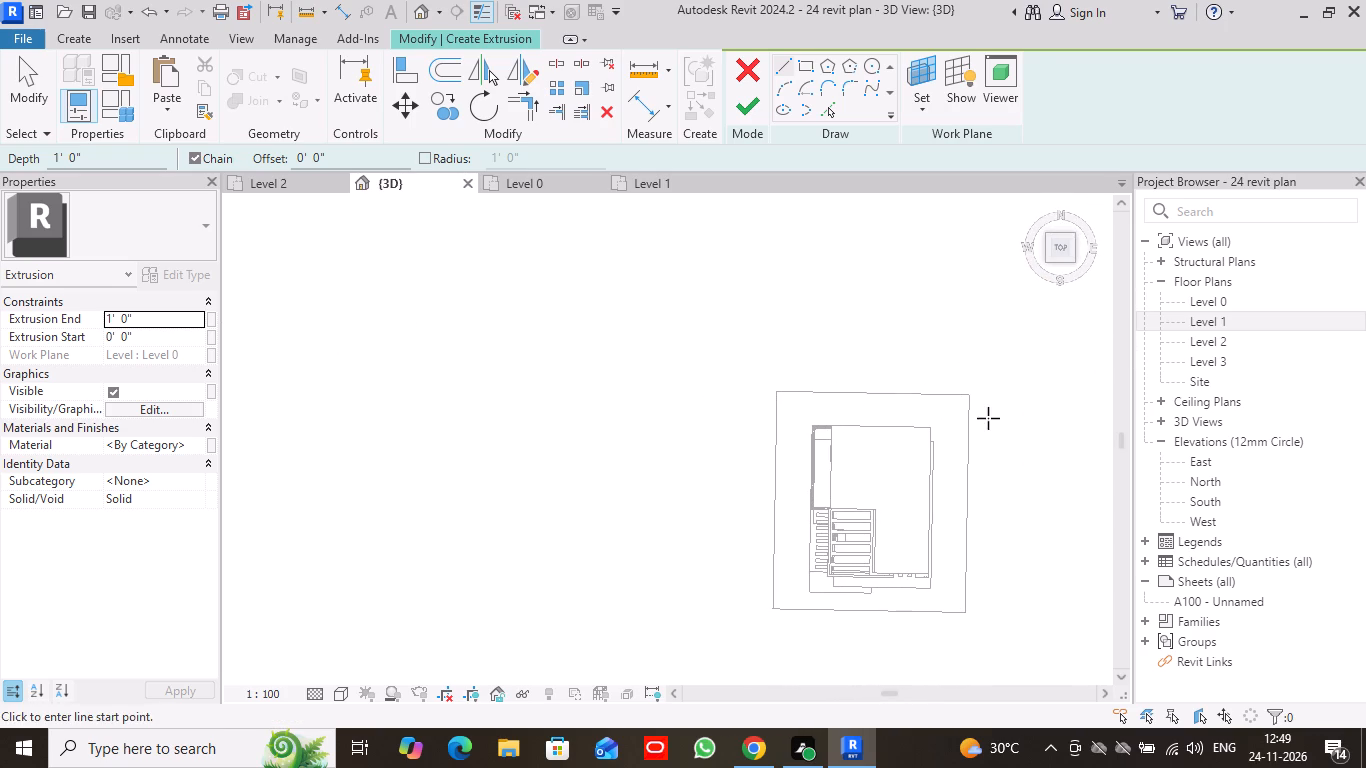
middle_click_drag(1001, 424, 803, 269)
scroll(806, 374, "up", 3)
middle_click_drag(811, 370, 883, 387)
middle_click_drag(885, 345, 888, 357)
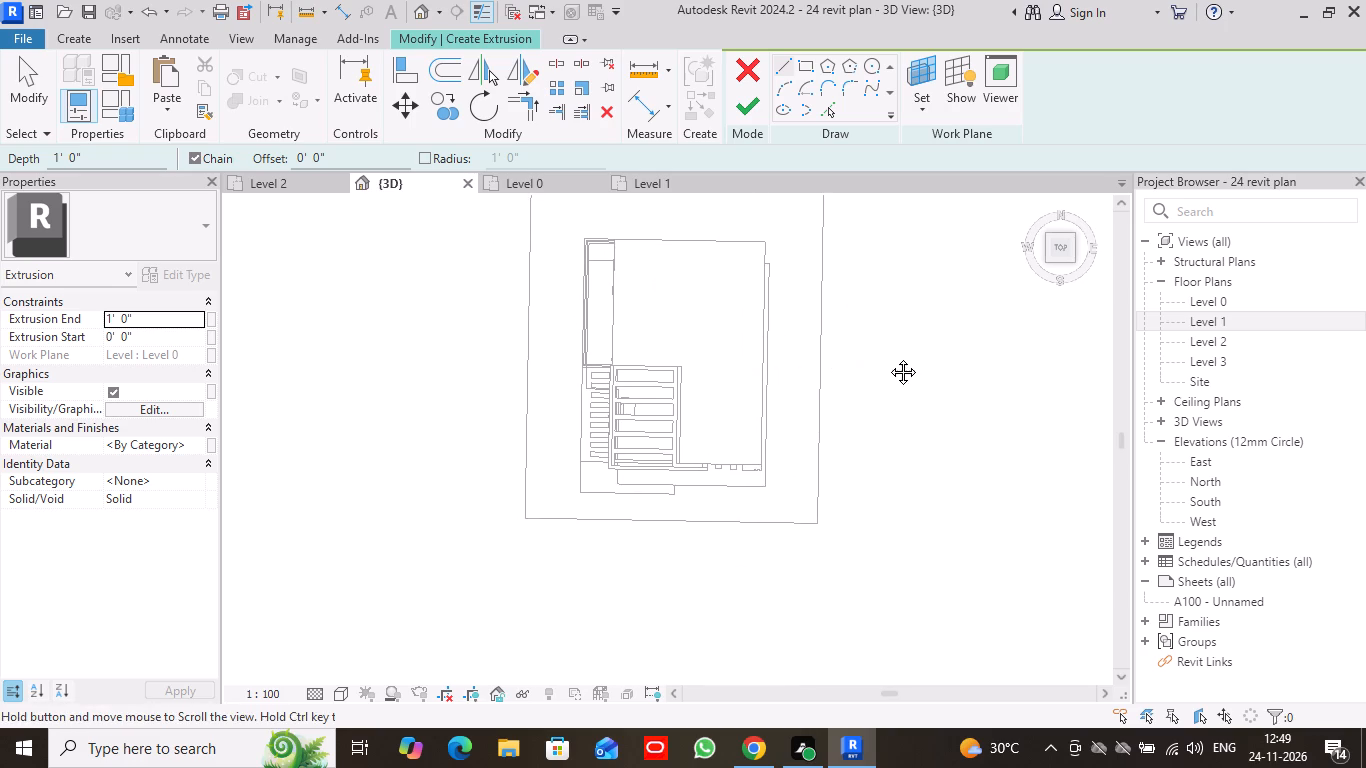
middle_click_drag(888, 357, 891, 362)
left_click_drag(1060, 278, 1069, 278)
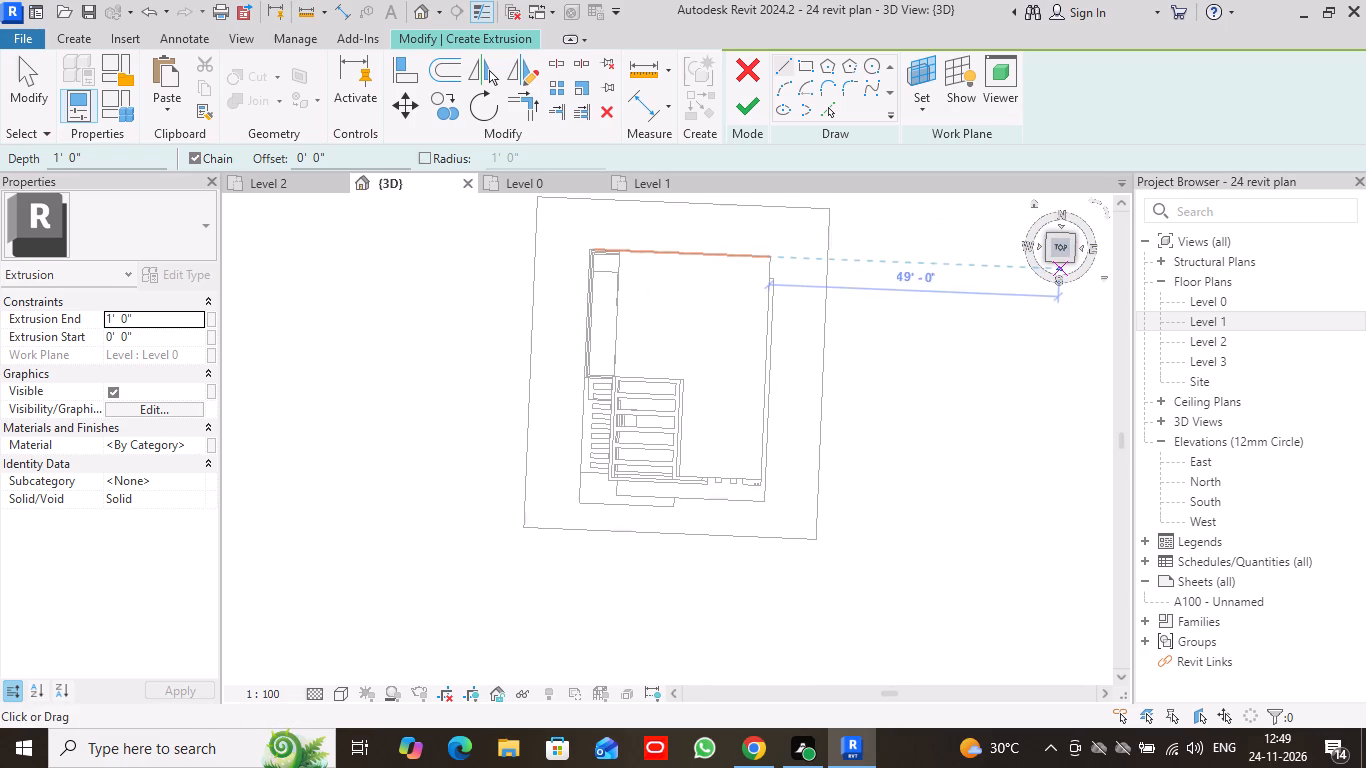
left_click(1060, 247)
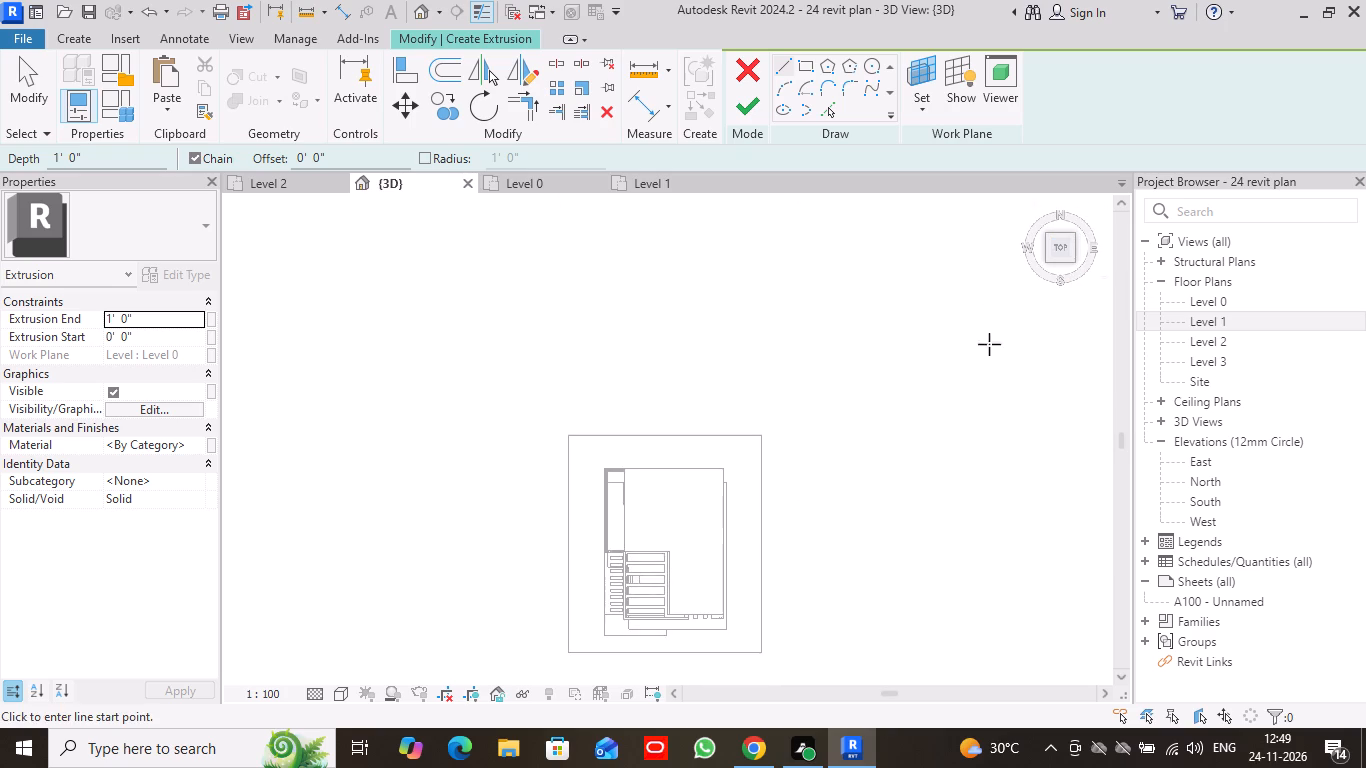
middle_click_drag(842, 478, 921, 250)
scroll(787, 390, "up", 4)
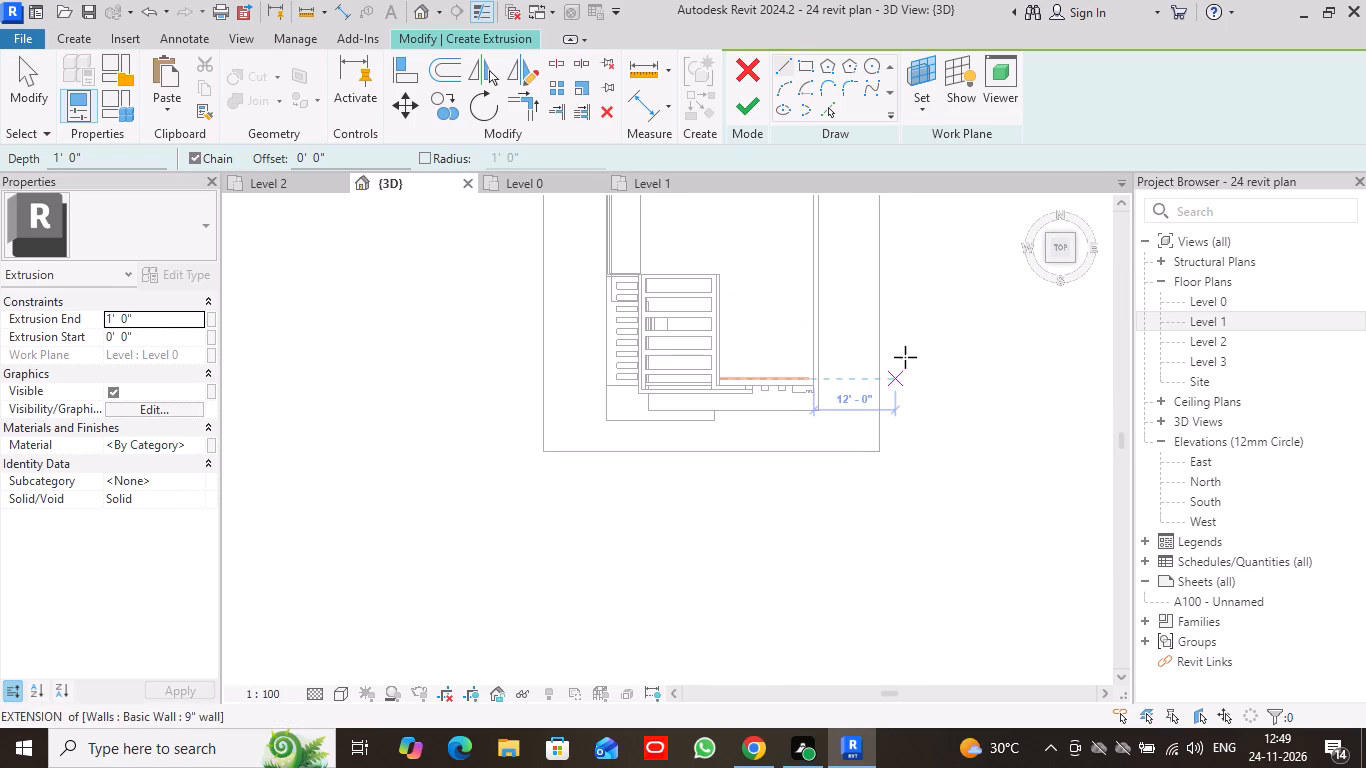
middle_click_drag(913, 318, 896, 415)
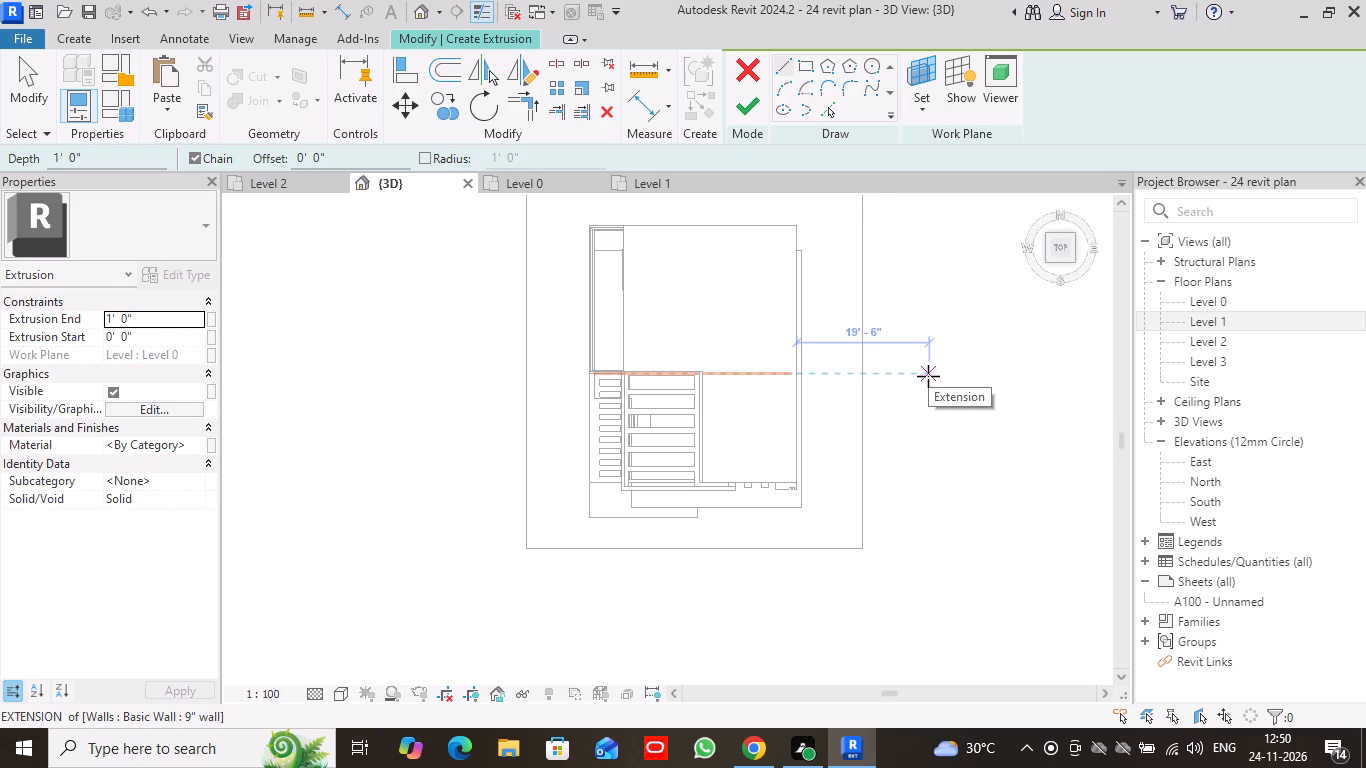
middle_click_drag(760, 610, 720, 437)
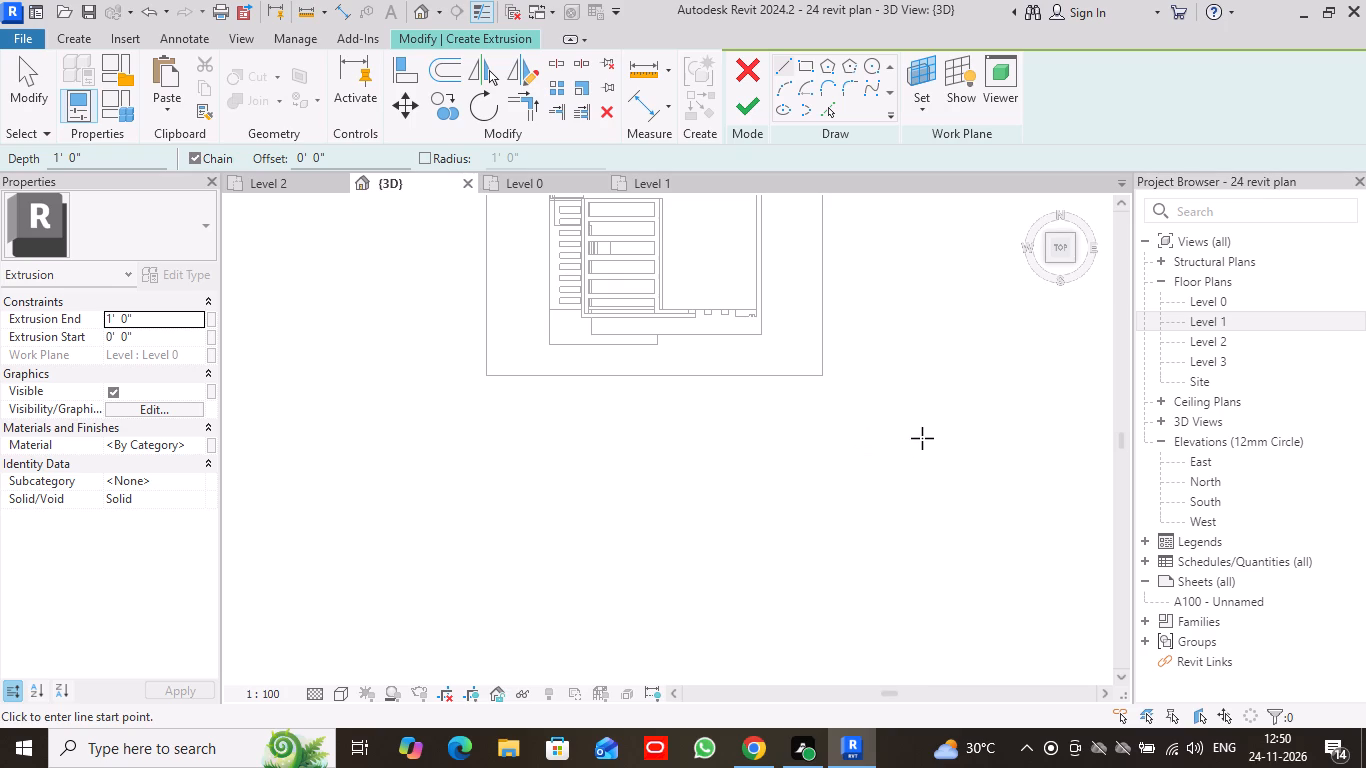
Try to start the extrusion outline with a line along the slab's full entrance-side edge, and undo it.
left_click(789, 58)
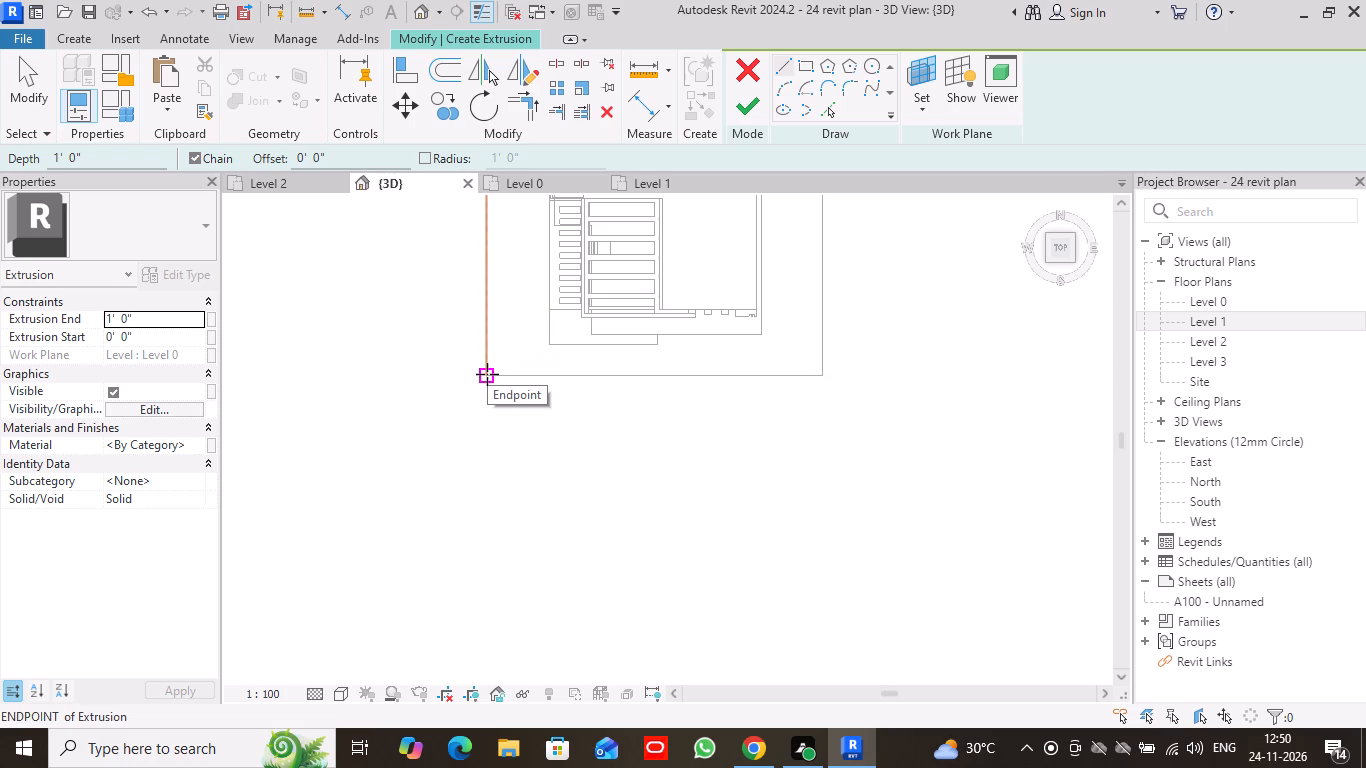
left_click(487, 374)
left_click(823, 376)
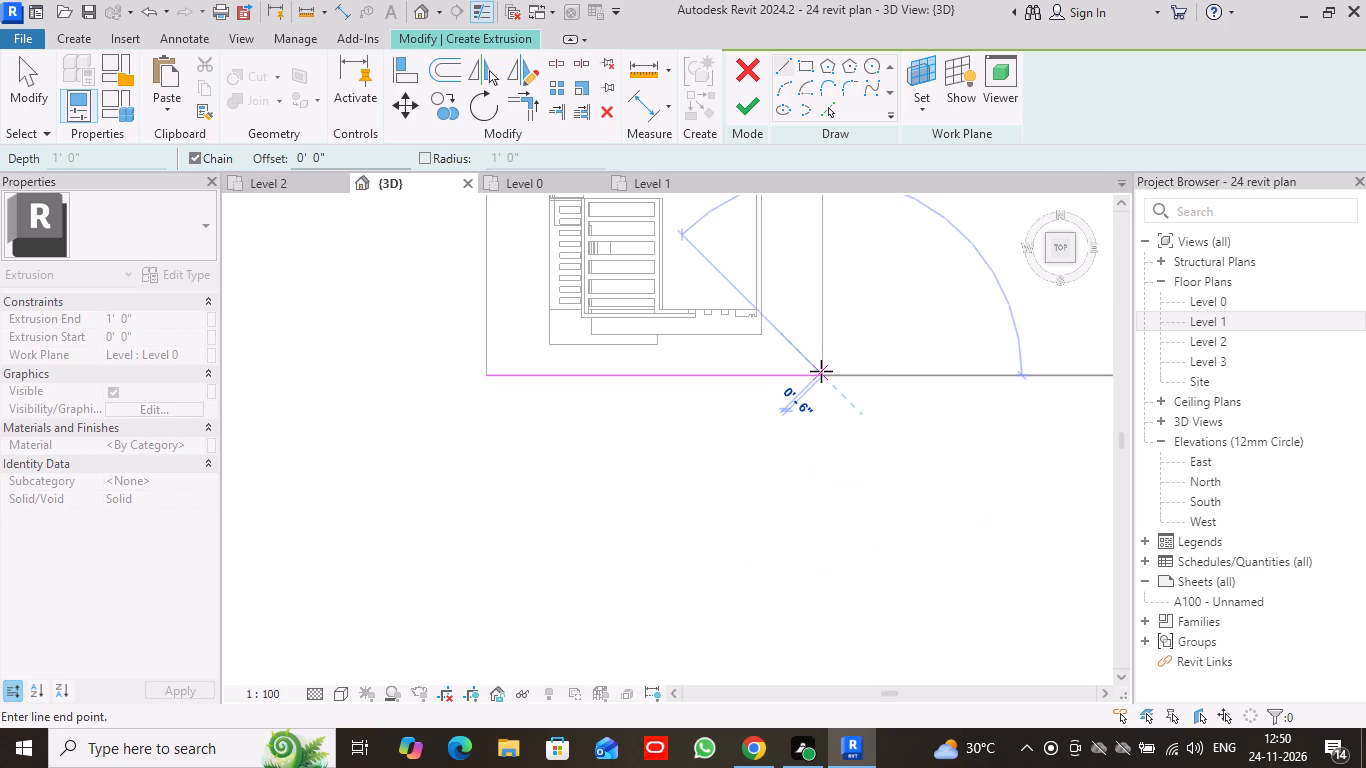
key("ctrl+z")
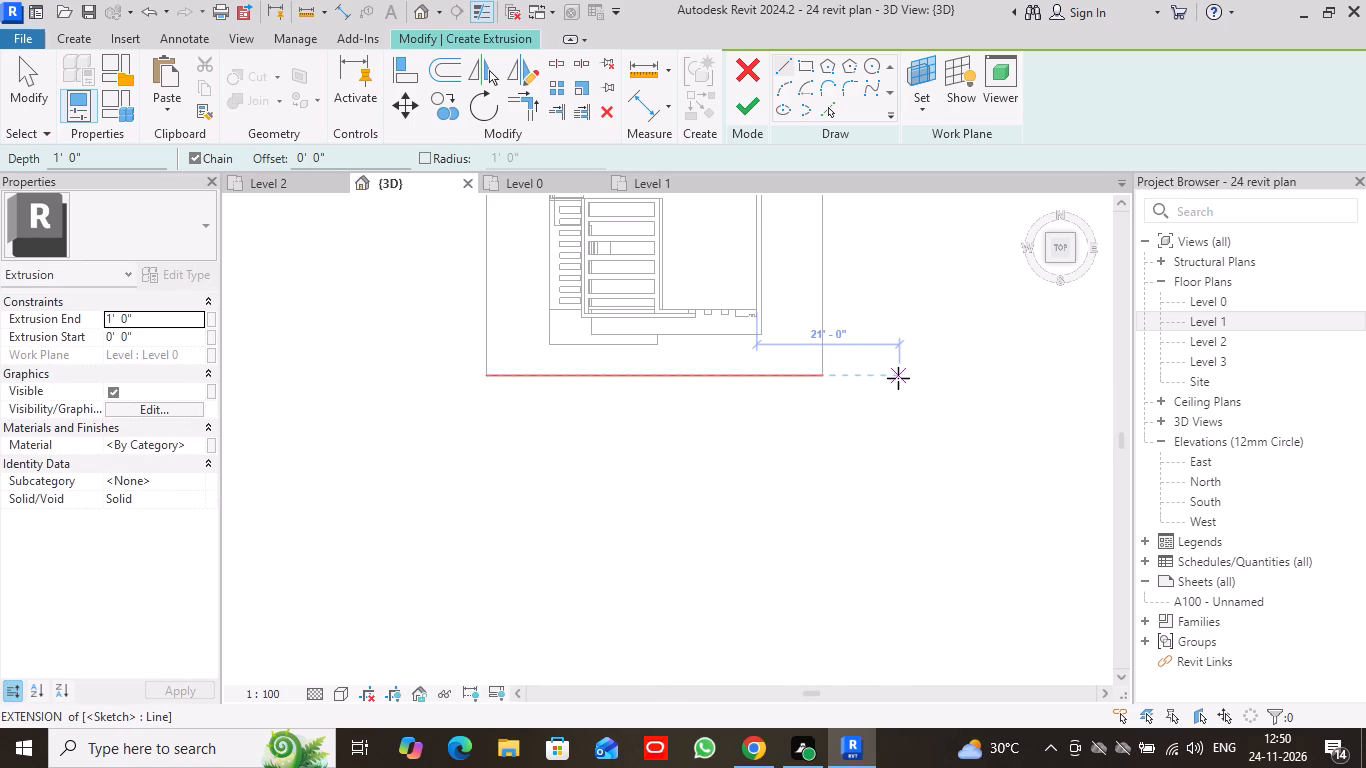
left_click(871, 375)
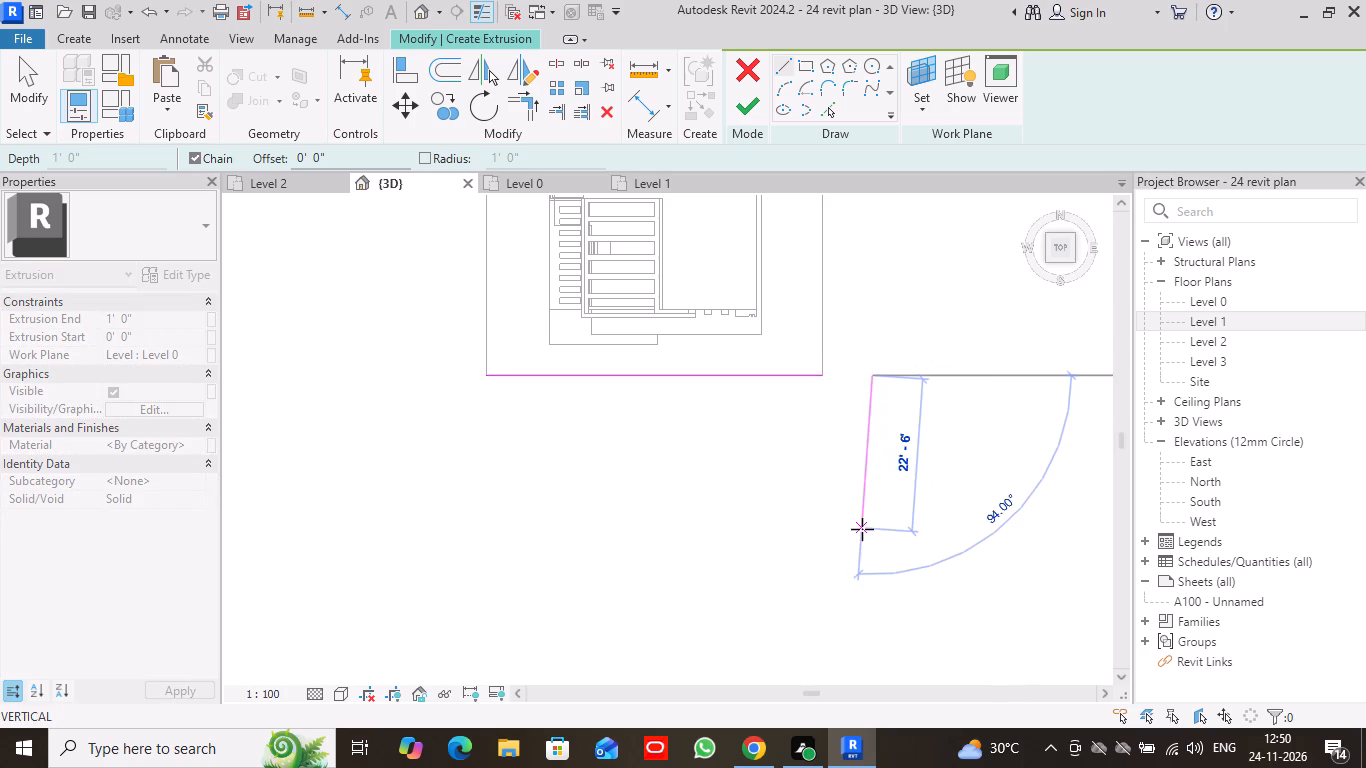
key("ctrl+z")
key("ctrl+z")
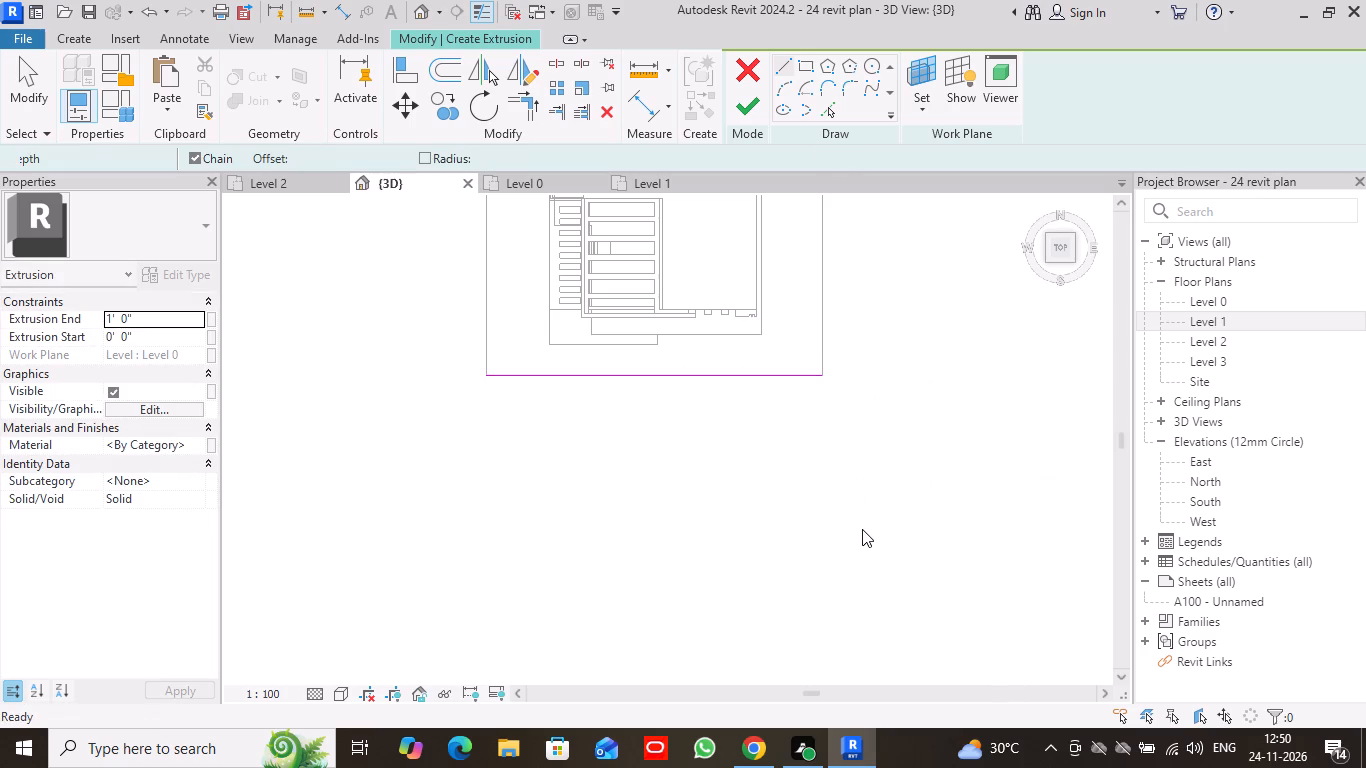
Sketch the outline from the slab's stair-side corner along the entrance edge past its far corner, outward about 15'-6", and back about 84'.
left_click(487, 373)
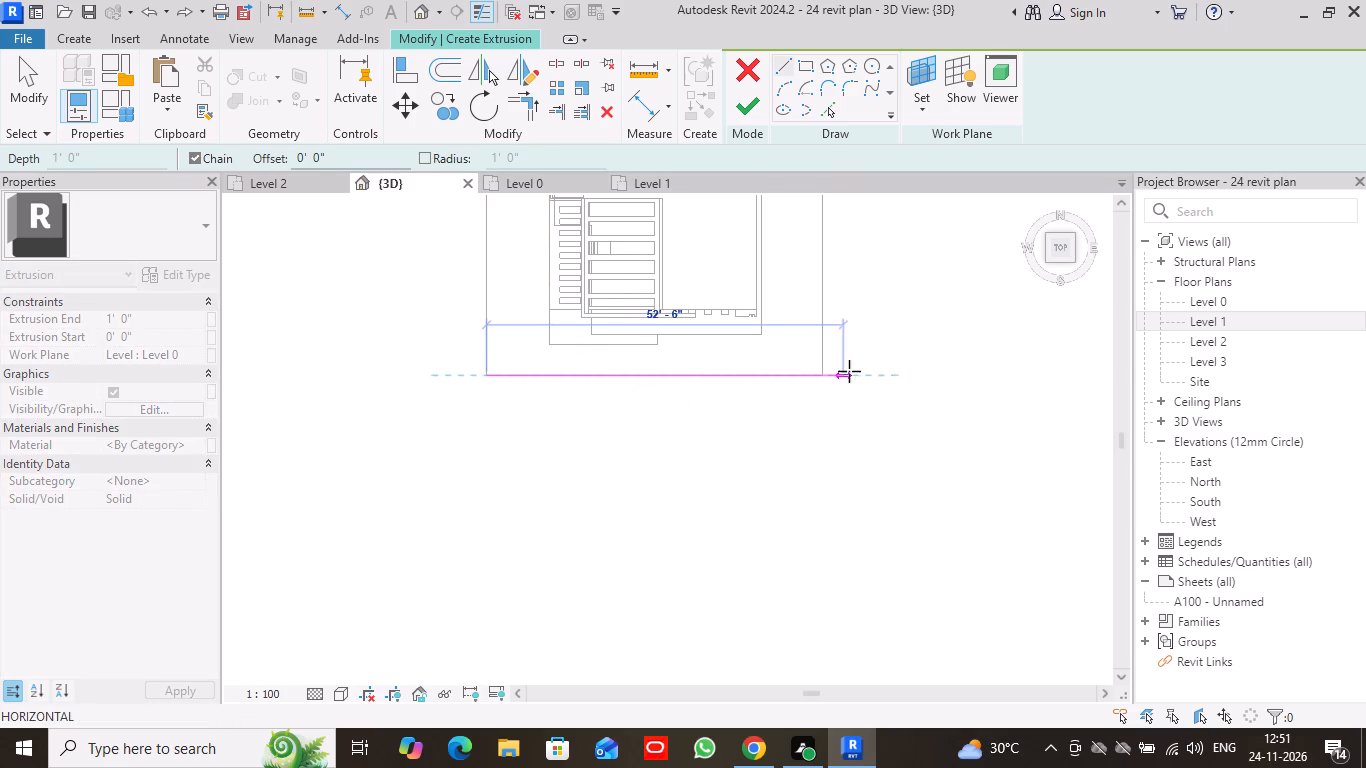
left_click(902, 380)
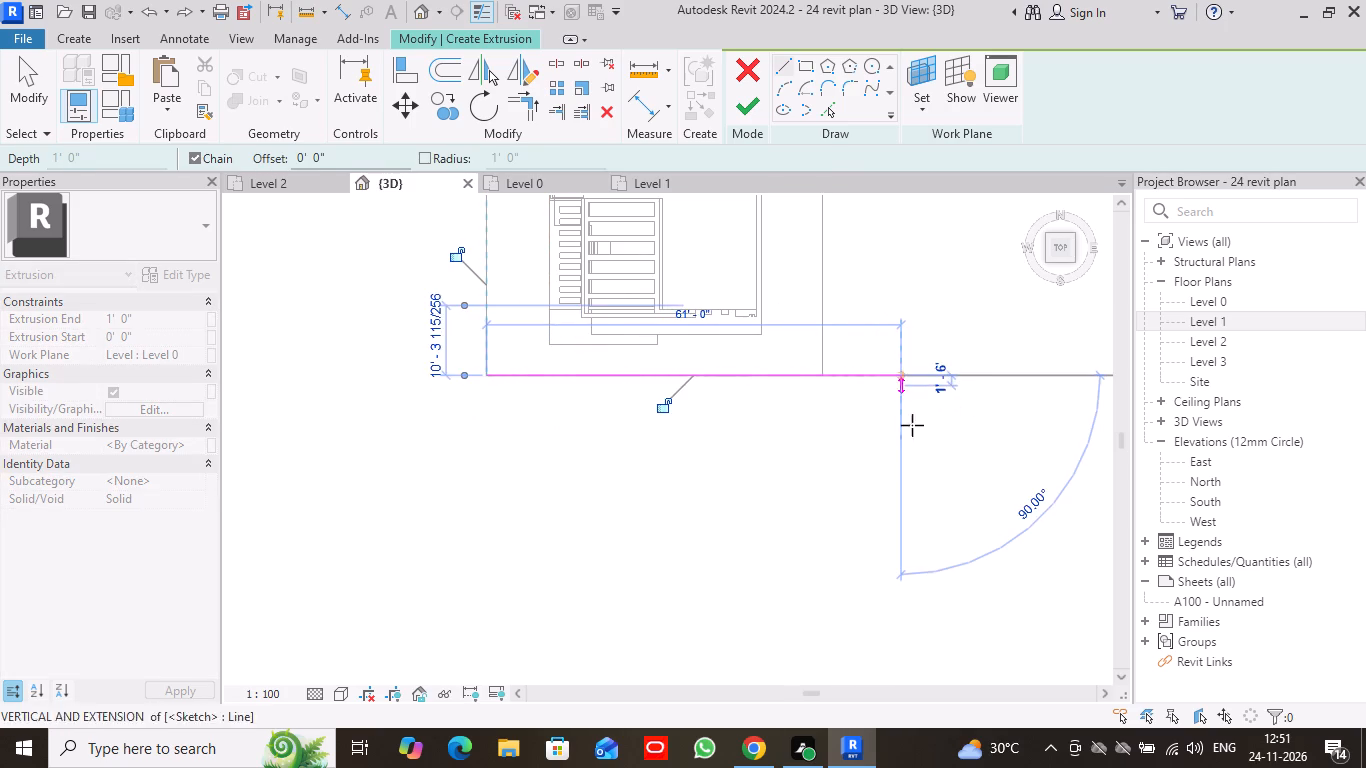
left_click(900, 480)
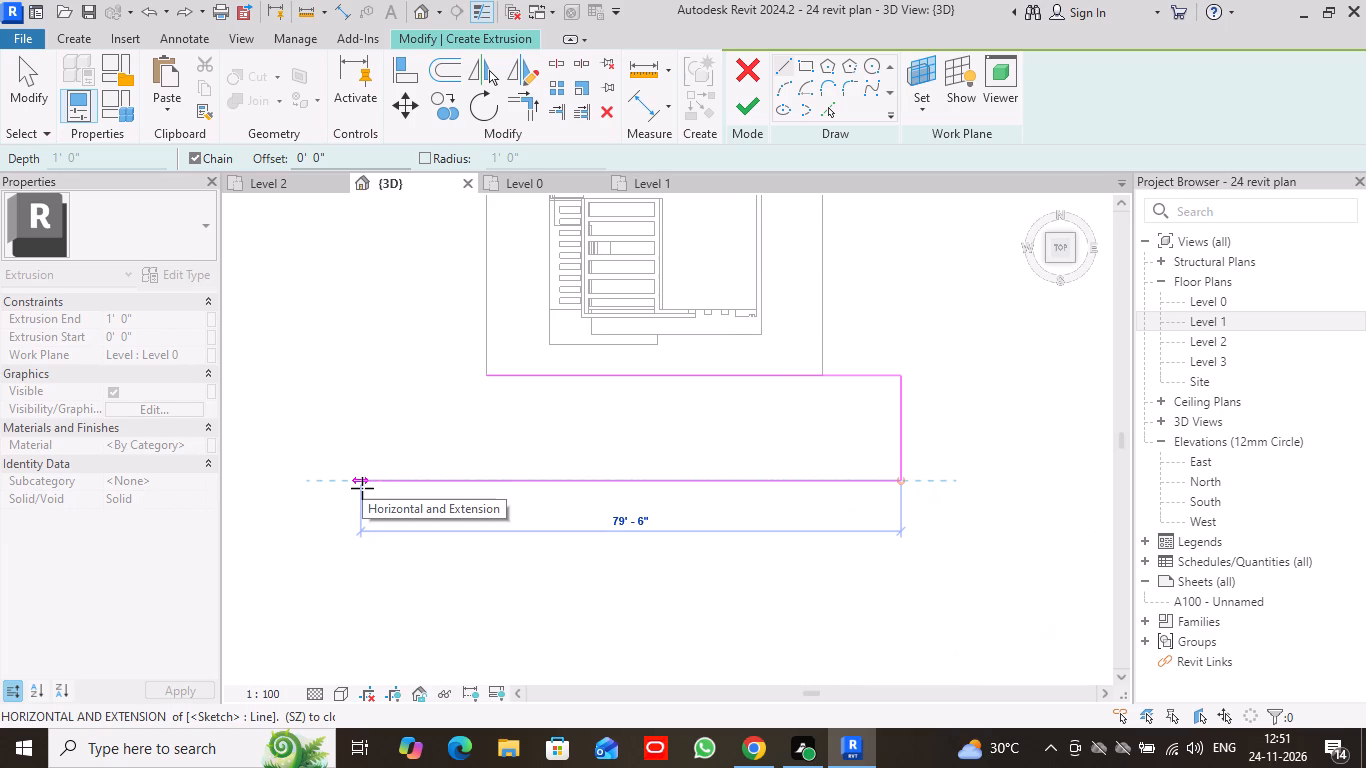
scroll(341, 478, "down", 3)
middle_click_drag(341, 478, 398, 503)
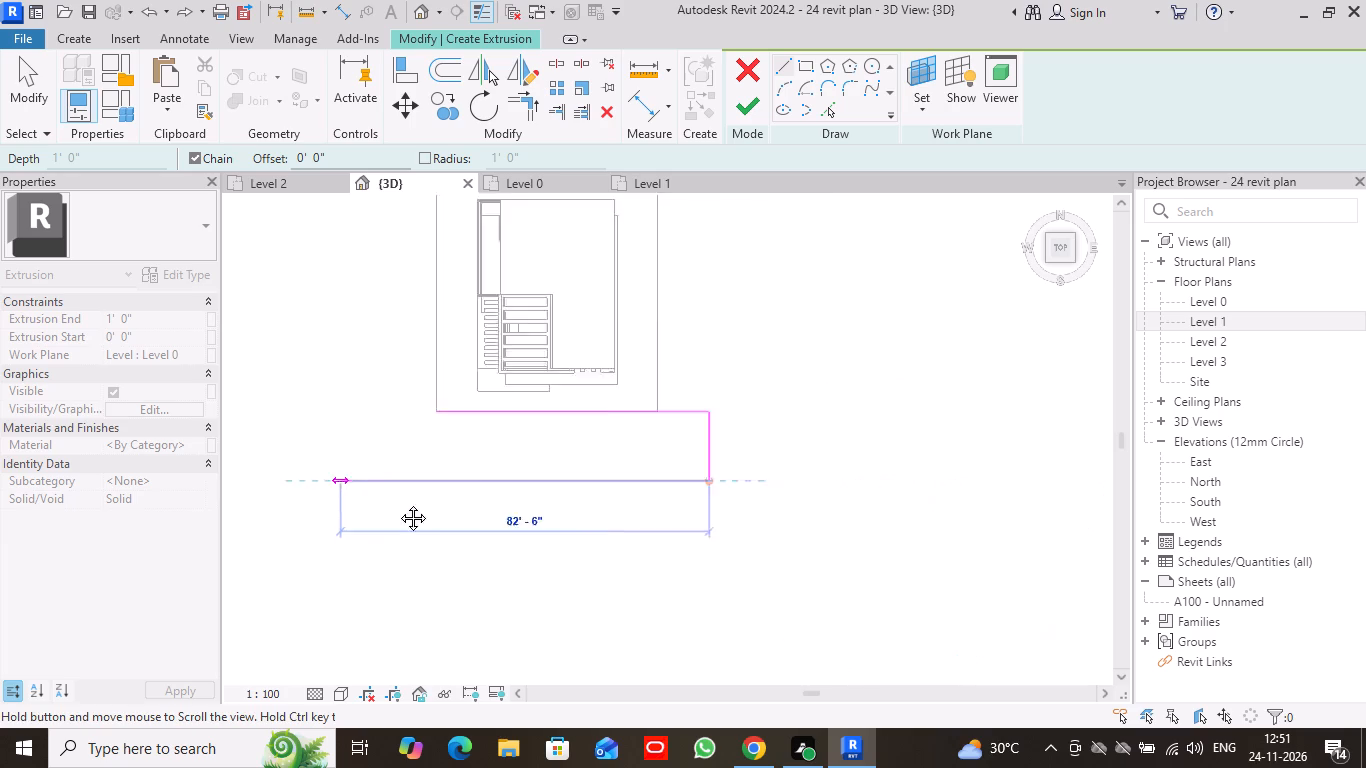
middle_click_drag(398, 503, 587, 530)
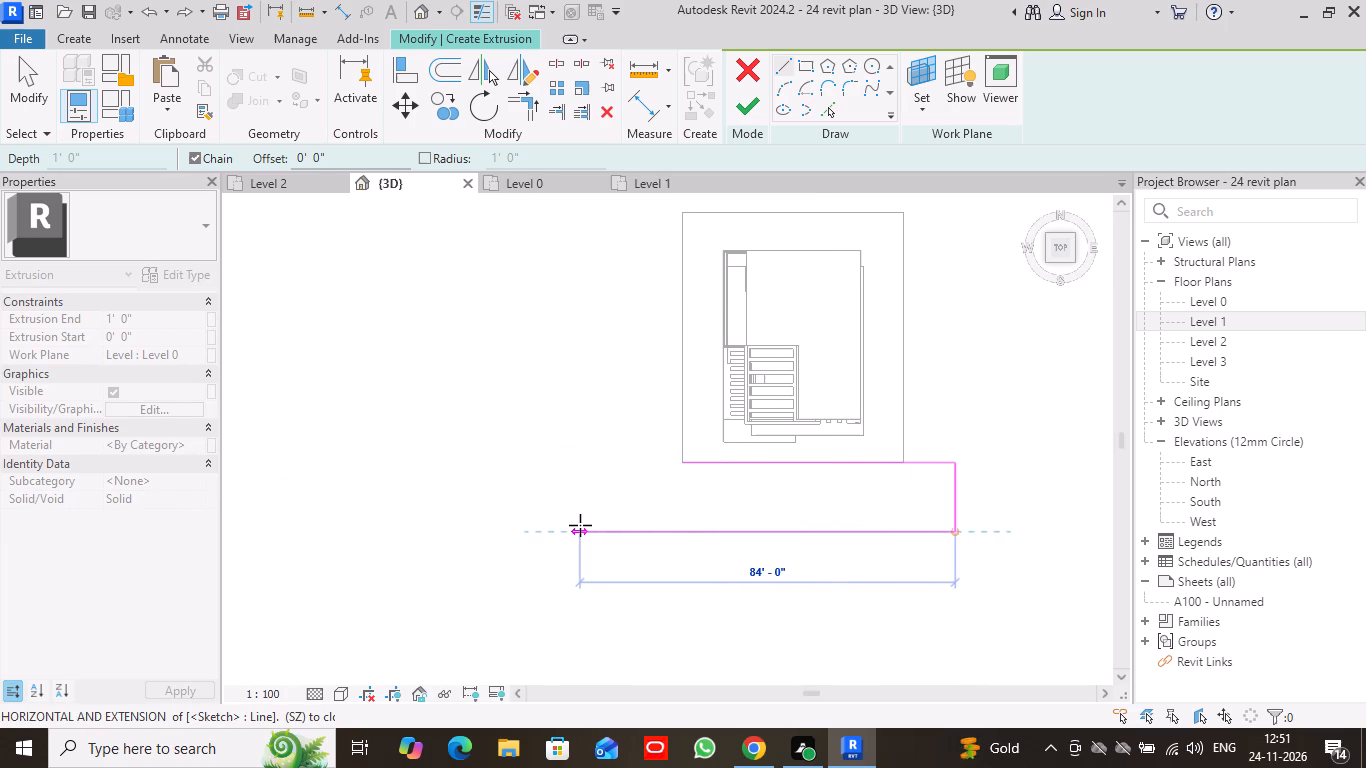
left_click(580, 526)
Continue the outline with a perpendicular line about 72' long, parallel to the slab's stair side and reaching just past its rear edge.
middle_click_drag(589, 210, 577, 300)
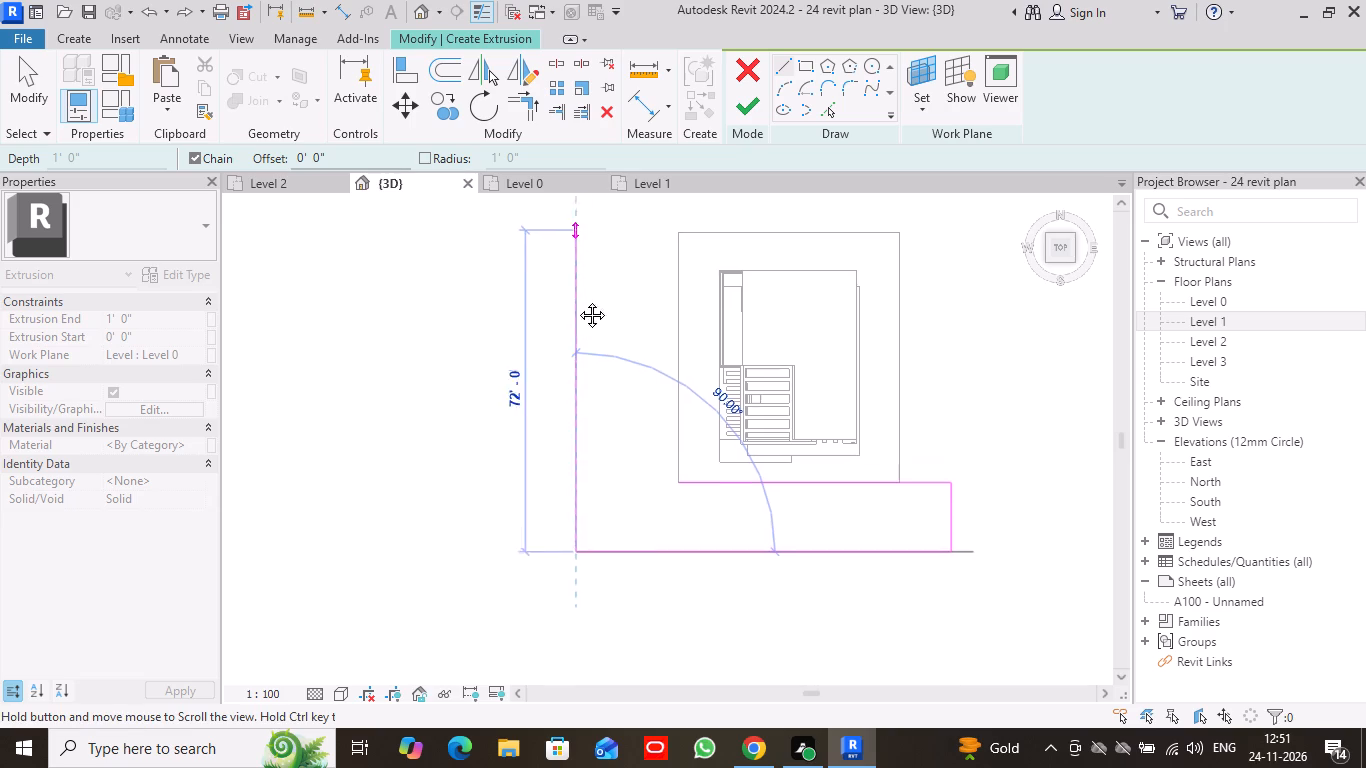
middle_click_drag(577, 300, 575, 384)
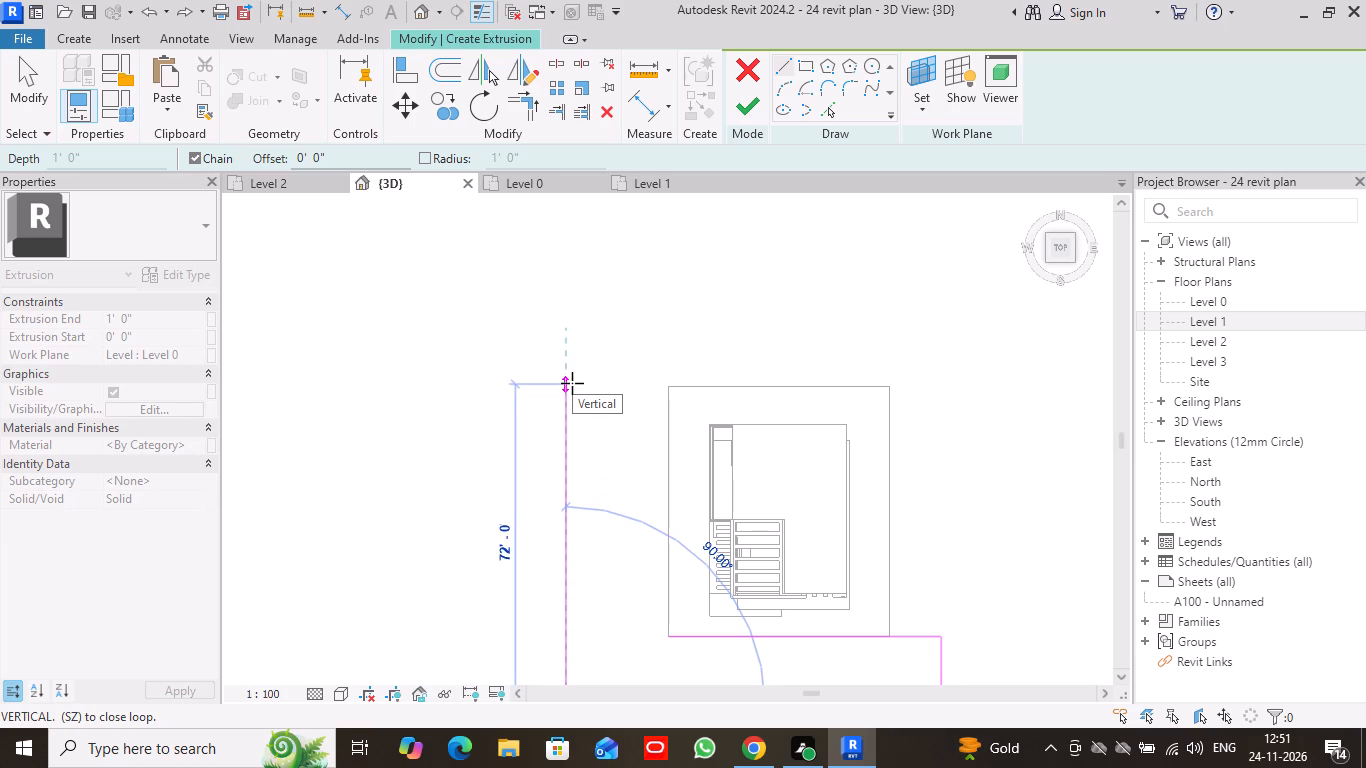
middle_click_drag(568, 379, 575, 242)
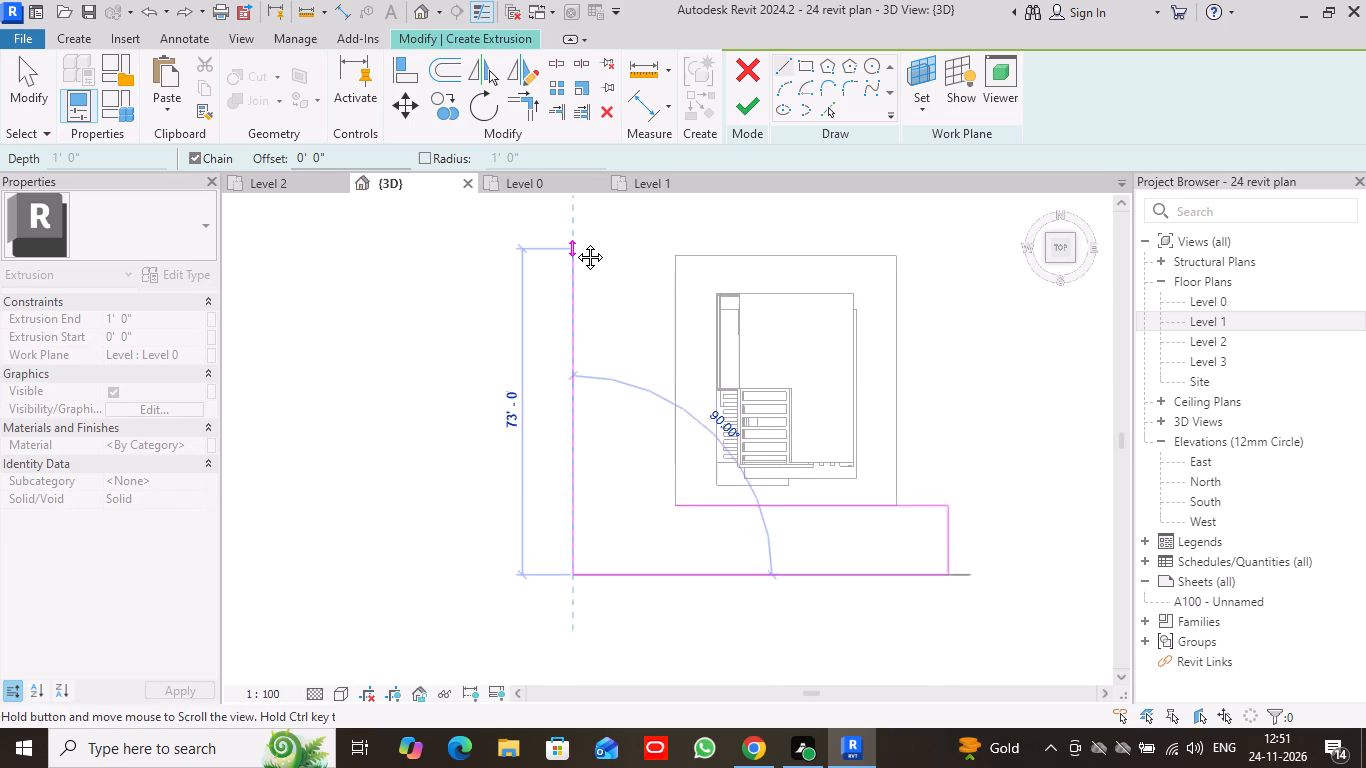
middle_click_drag(575, 242, 569, 285)
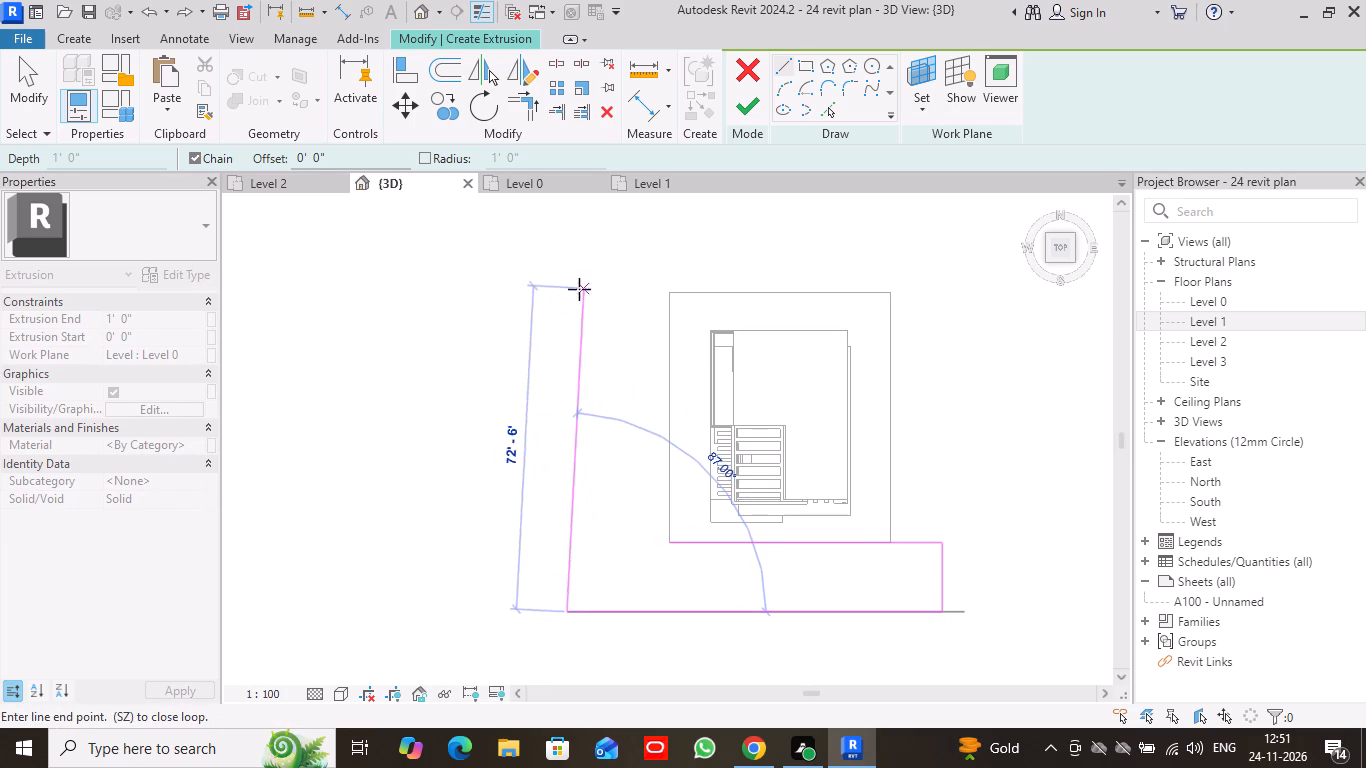
left_click(565, 288)
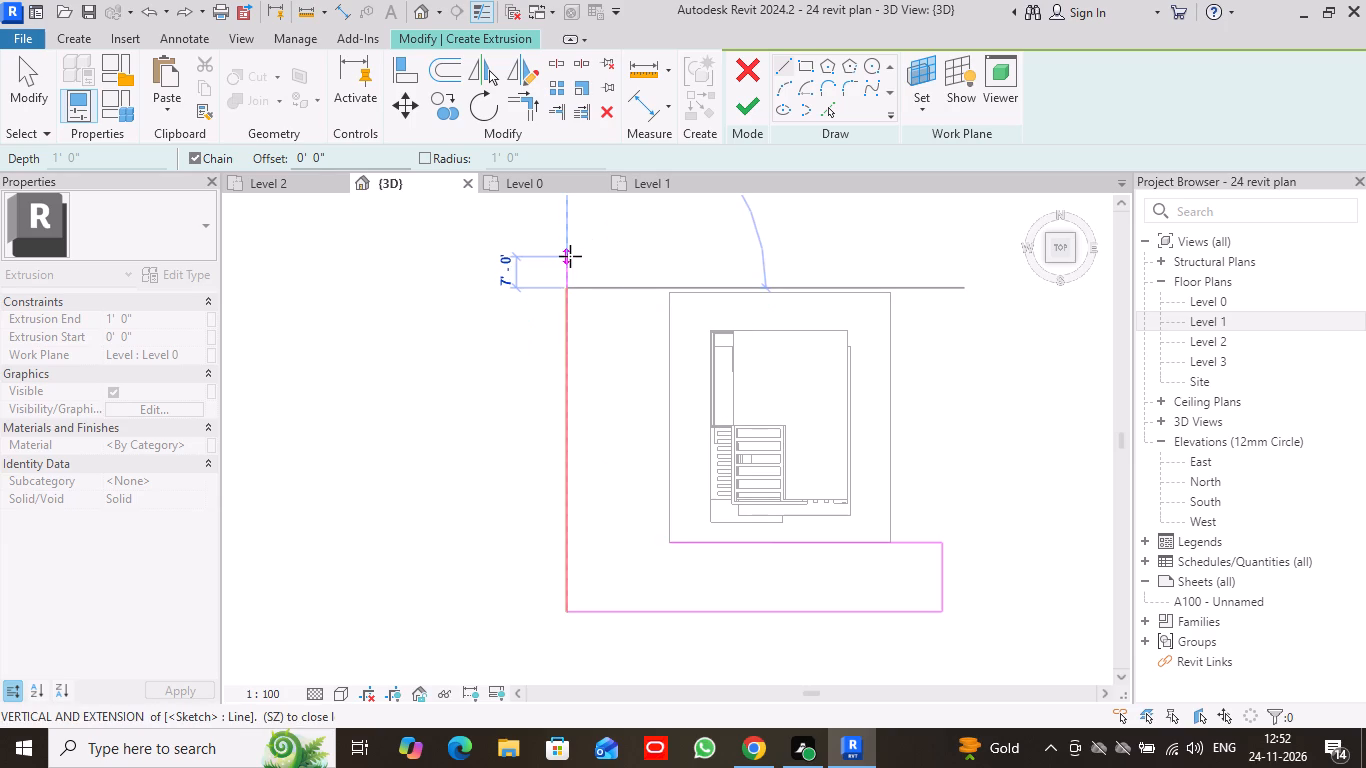
key("ctrl+z")
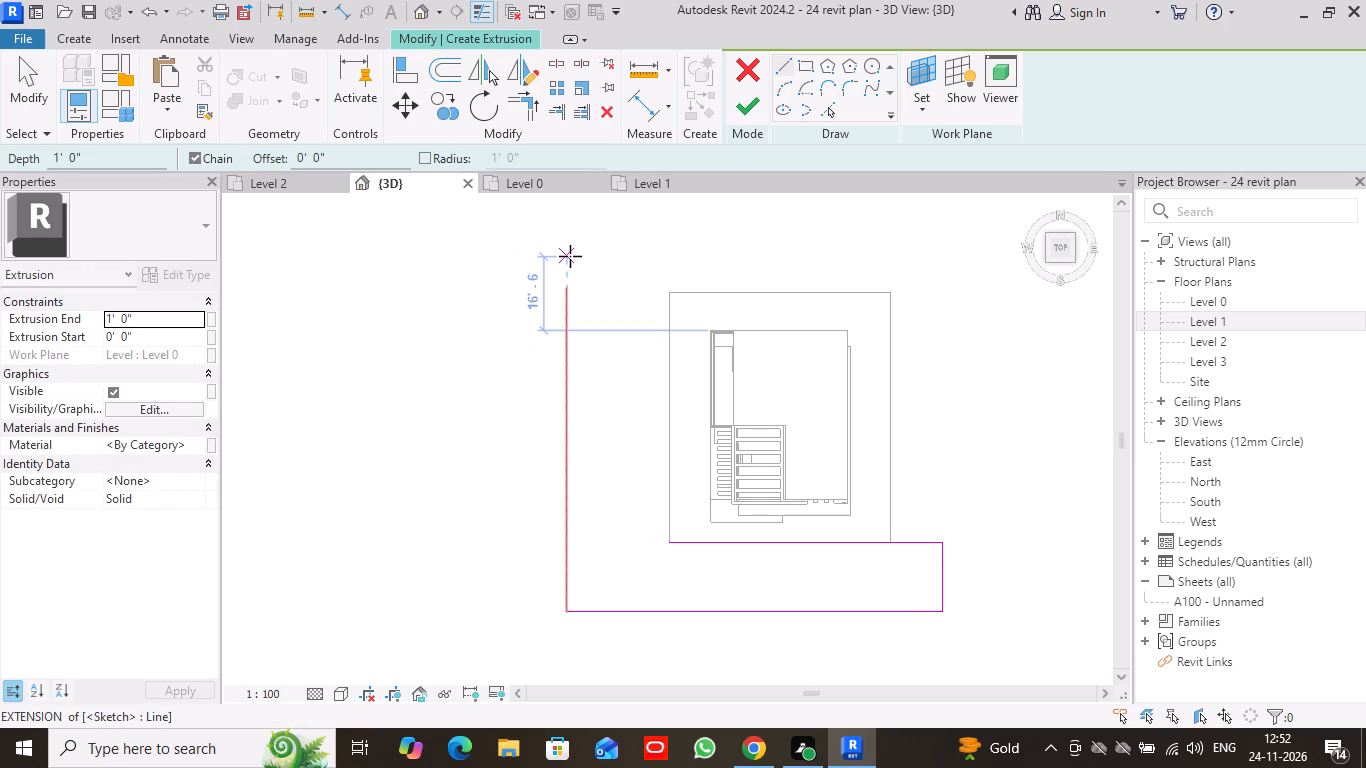
Close the L-shaped outline with a 23' end line and a line along the slab's stair-side edge back to the starting corner.
middle_click_drag(563, 304, 395, 291)
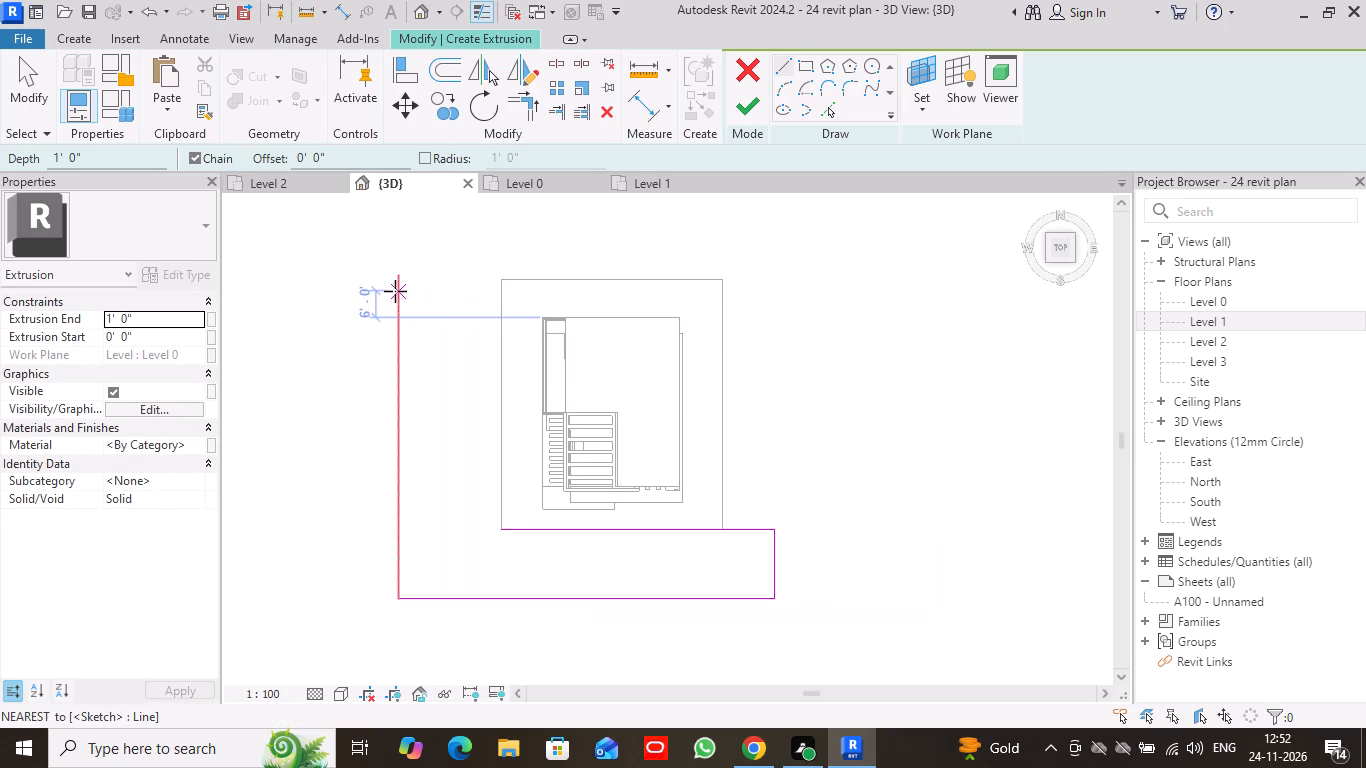
middle_click_drag(395, 291, 488, 319)
scroll(488, 319, "up", 4)
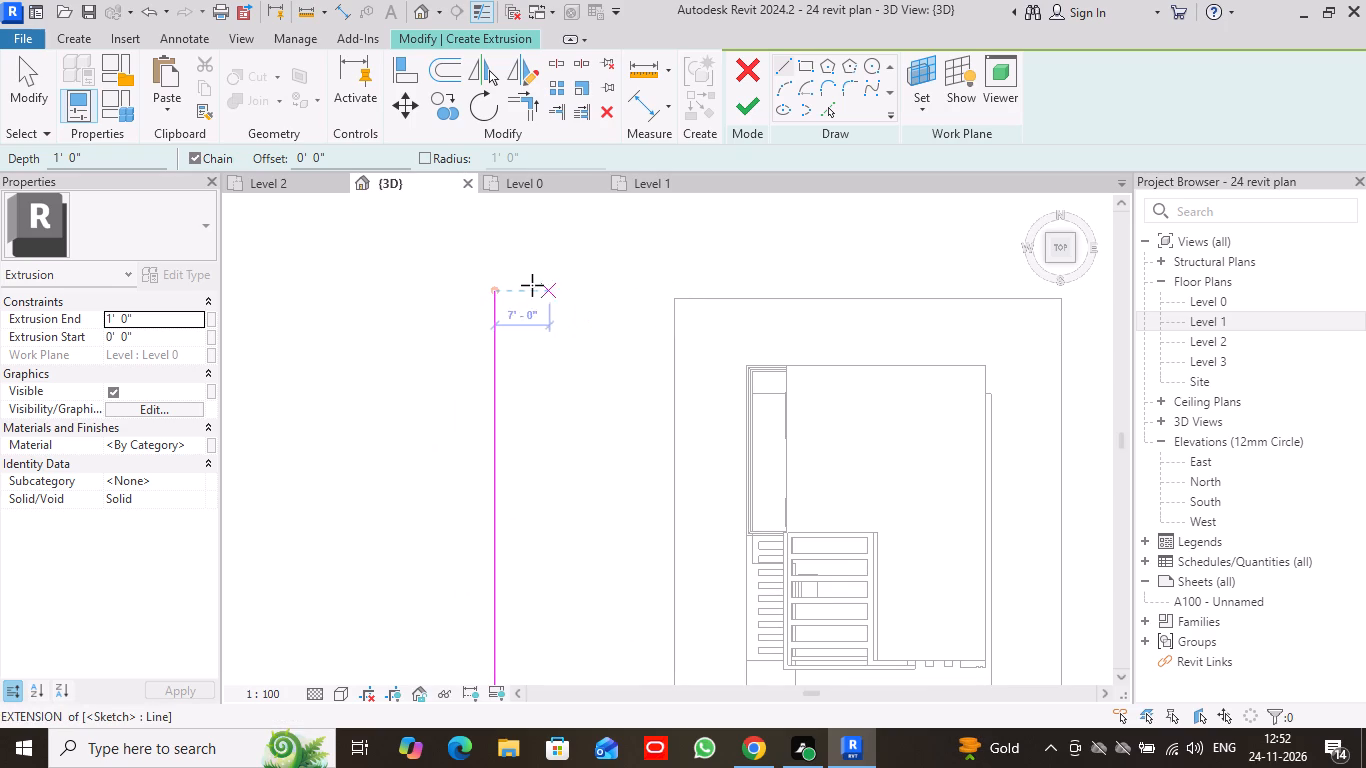
left_click(493, 292)
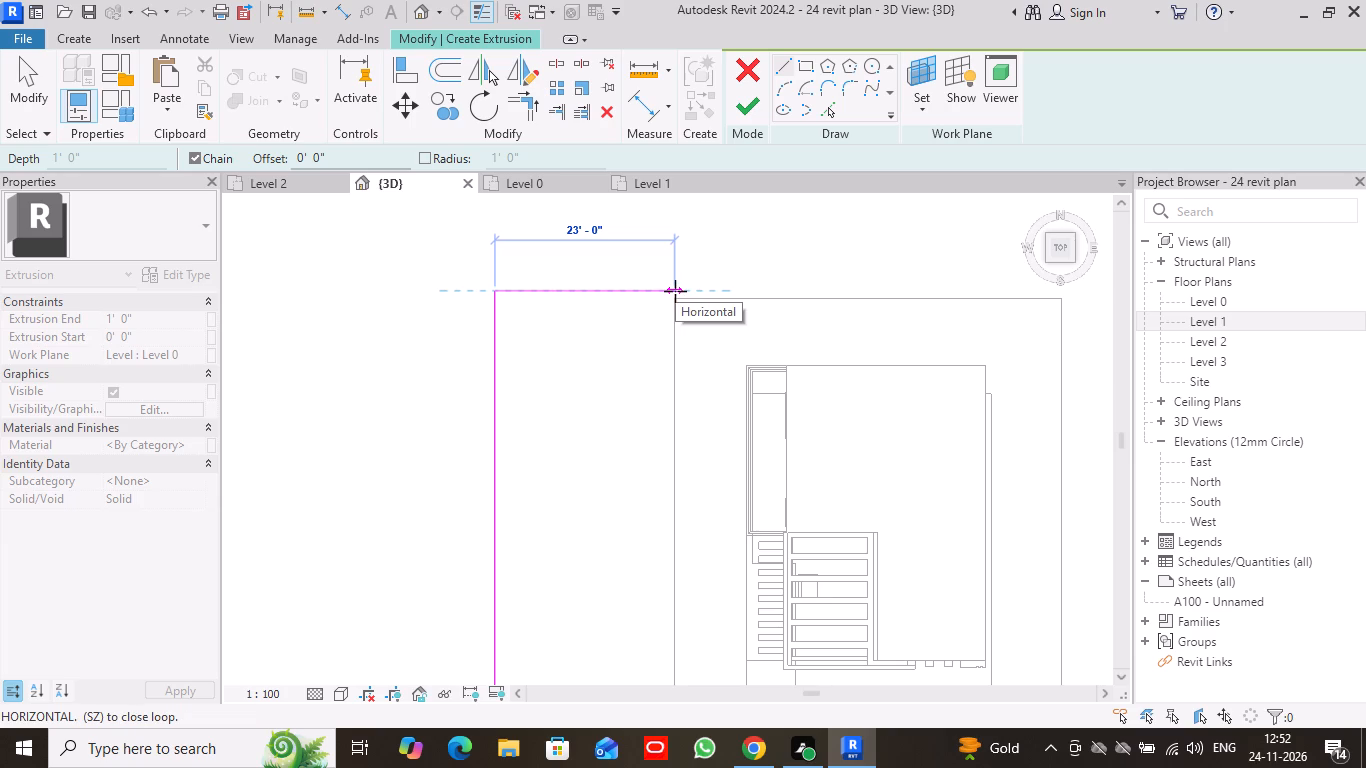
left_click(676, 290)
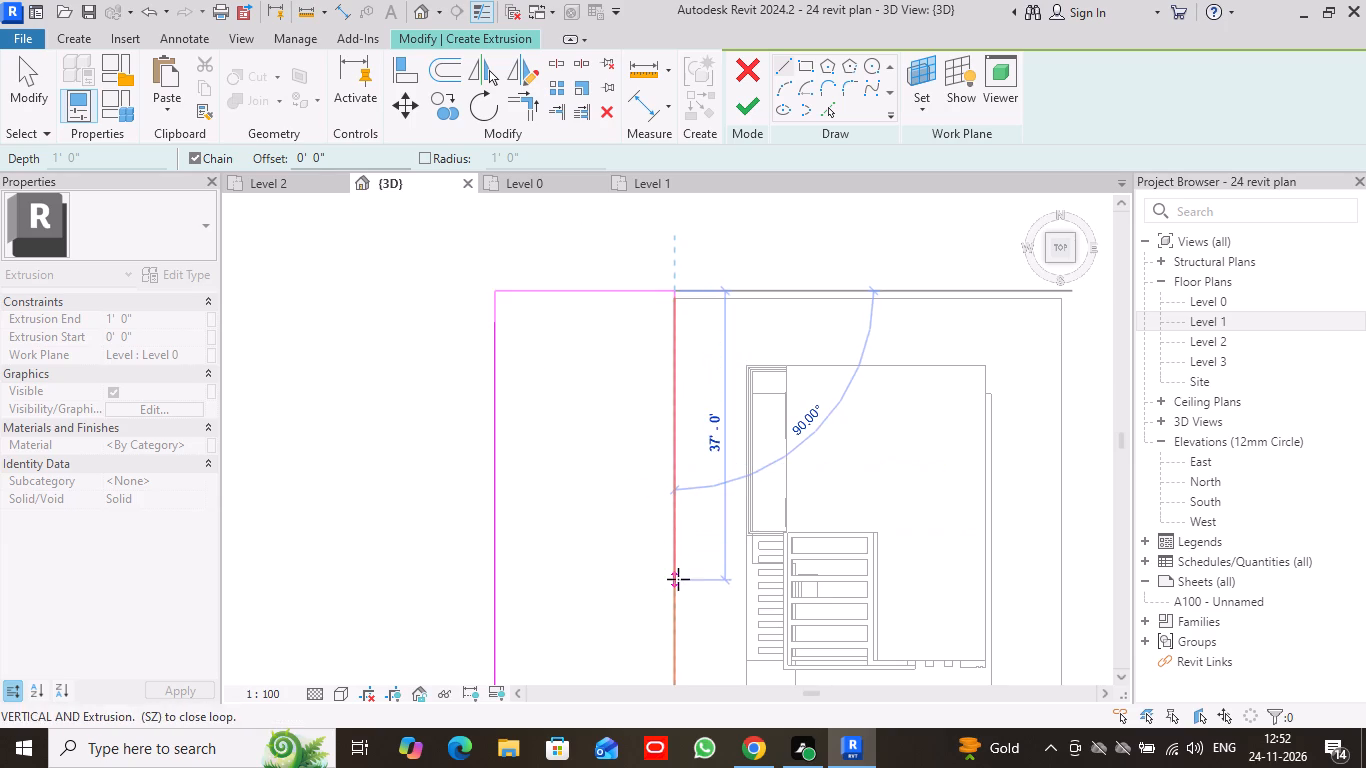
middle_click_drag(678, 579, 678, 308)
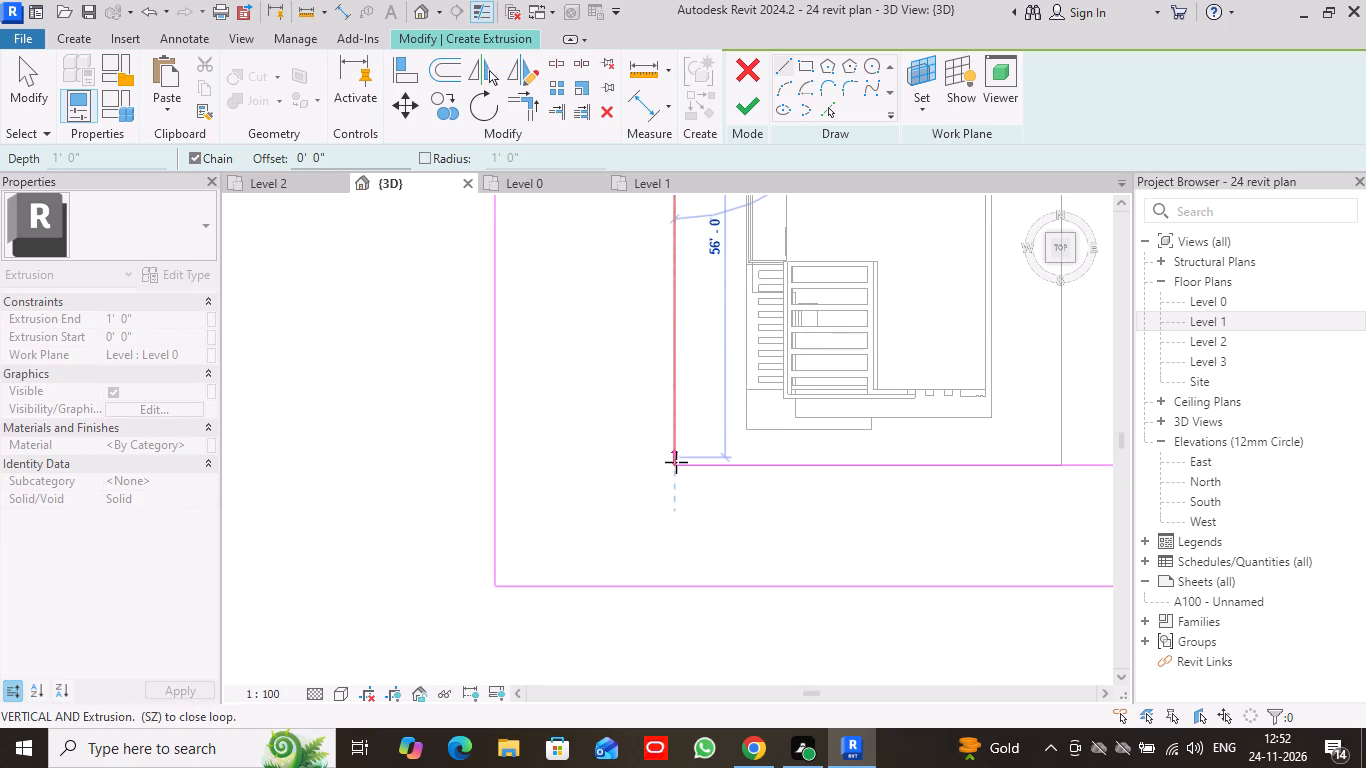
left_click(676, 462)
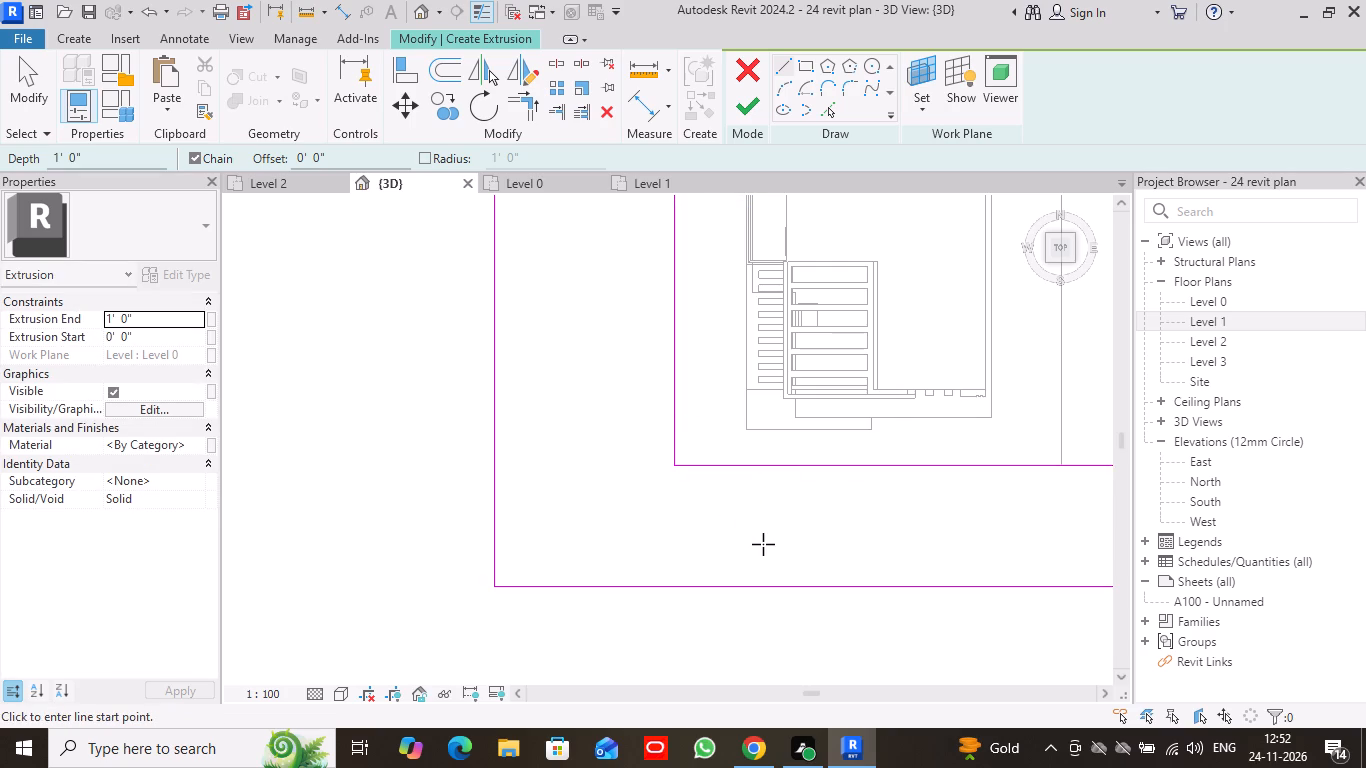
scroll(763, 544, "down", 7)
middle_click_drag(963, 428, 826, 455)
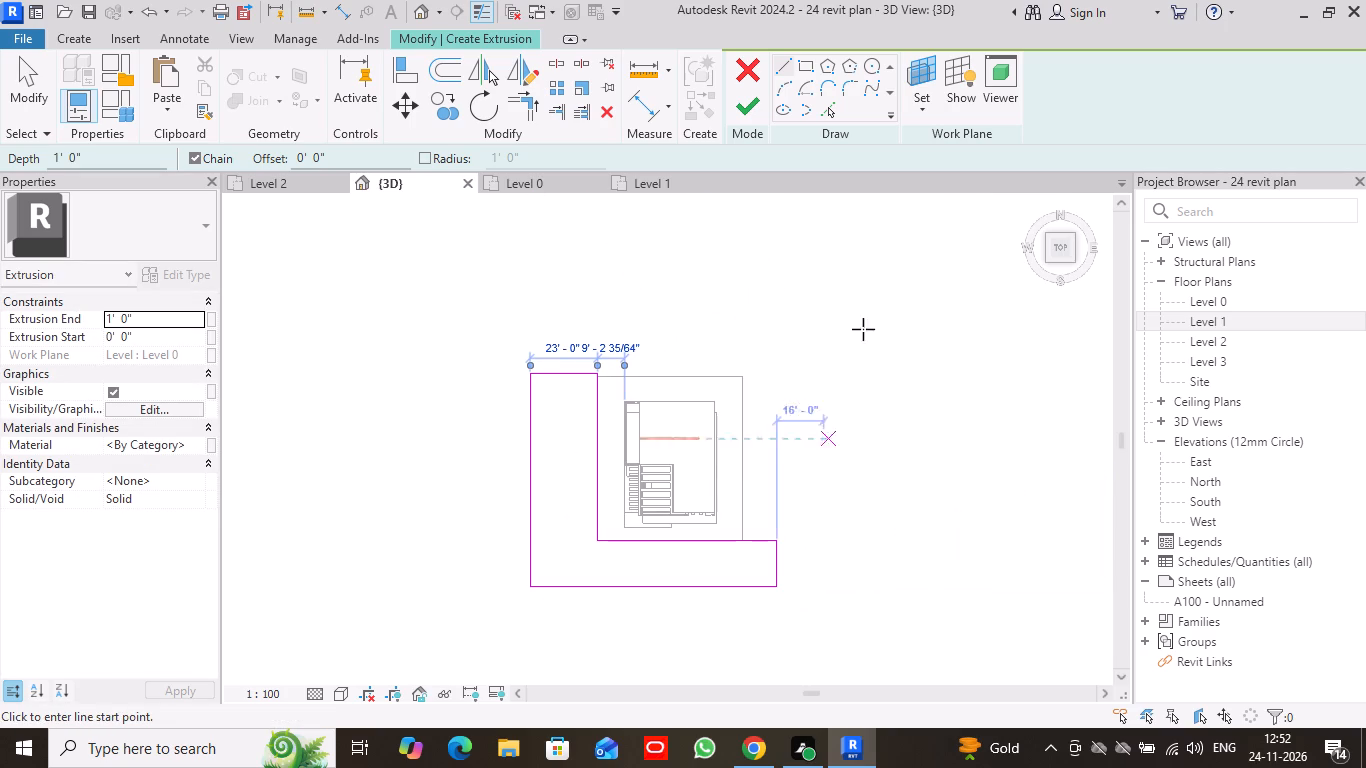
left_click(22, 81)
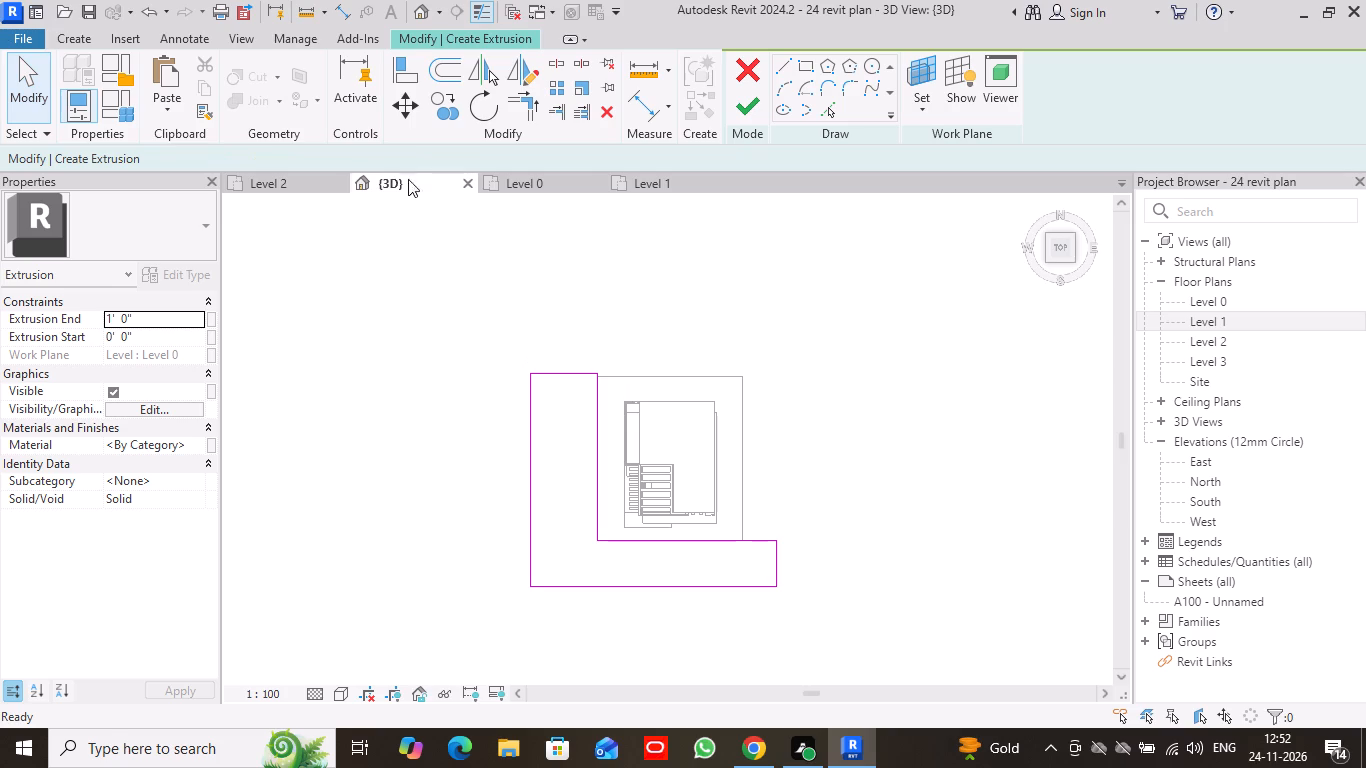
Delete the 23' end line of the L outline that lies just beyond the slab's rear edge.
scroll(869, 546, "down", 1)
middle_click_drag(866, 568, 898, 535)
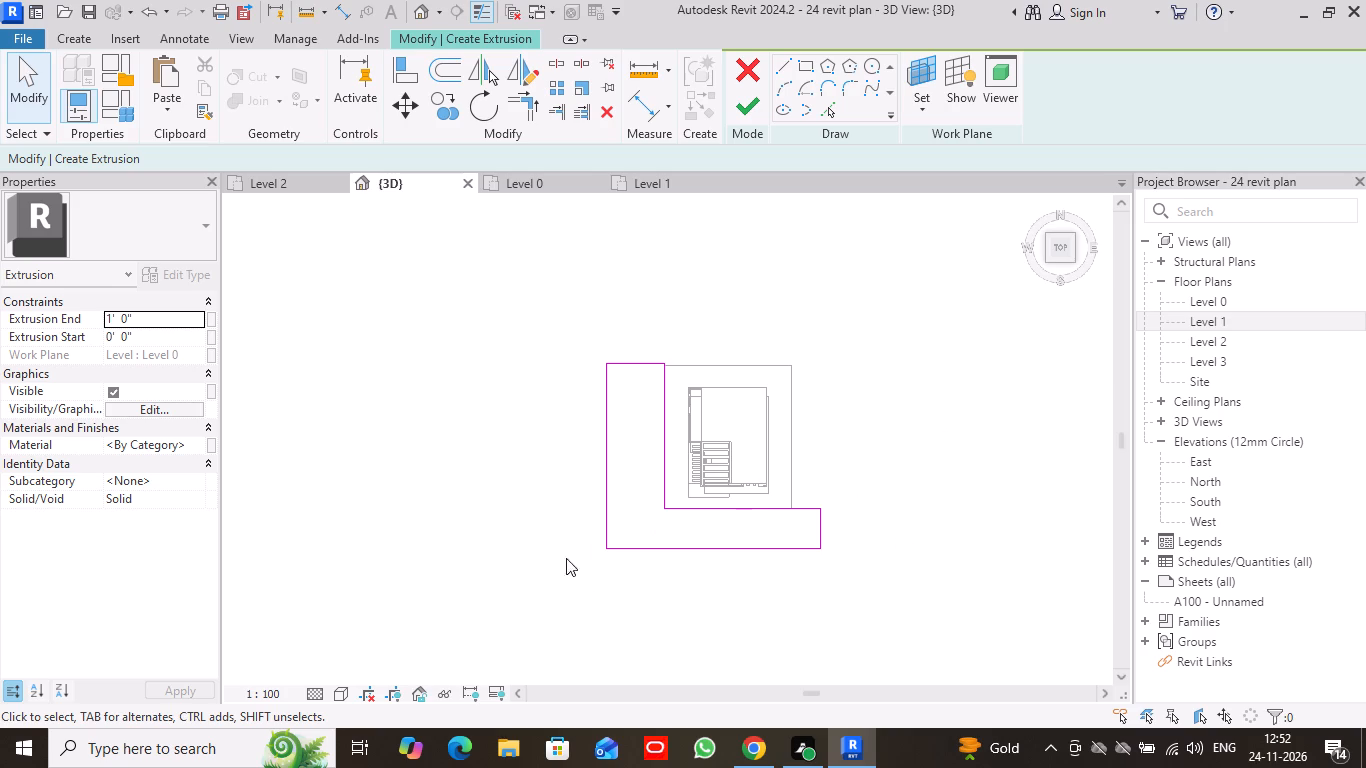
scroll(641, 521, "up", 5)
middle_click_drag(654, 404, 578, 465)
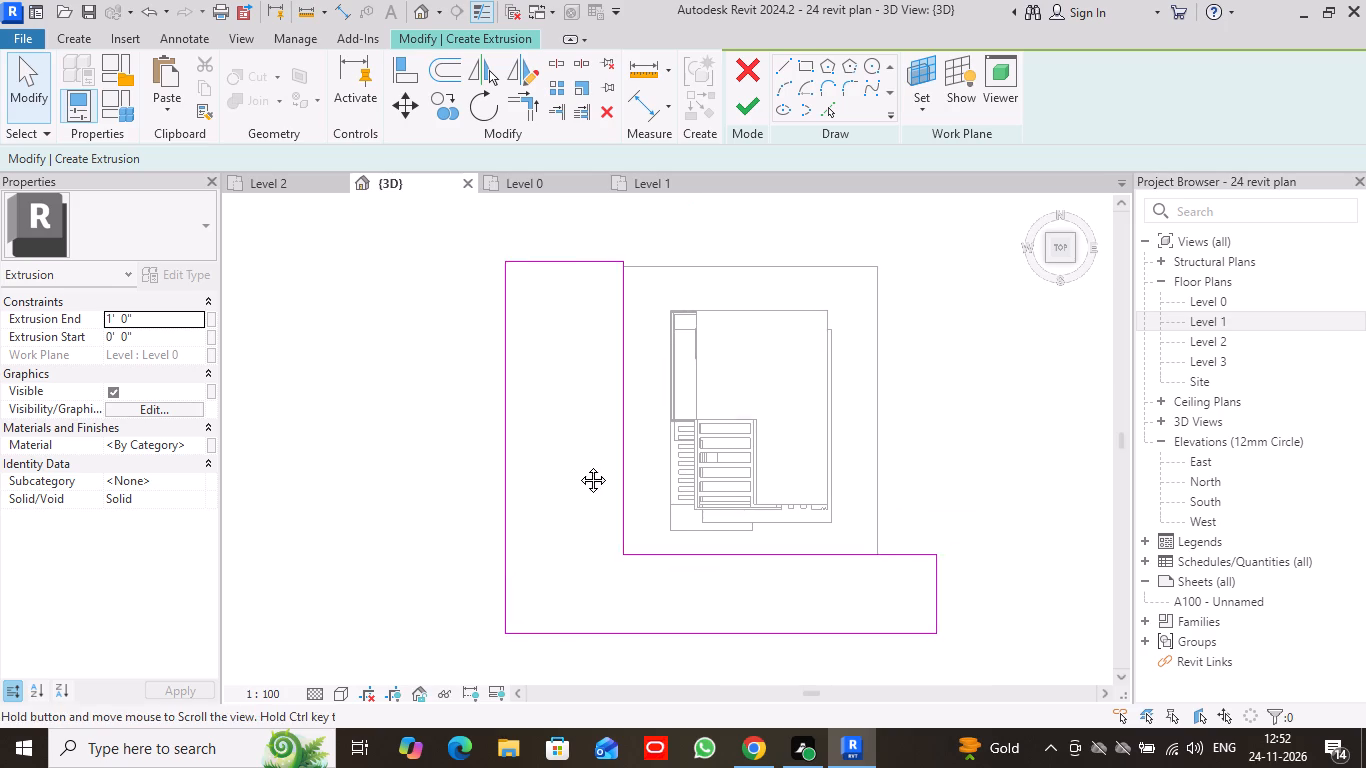
middle_click_drag(578, 465, 561, 471)
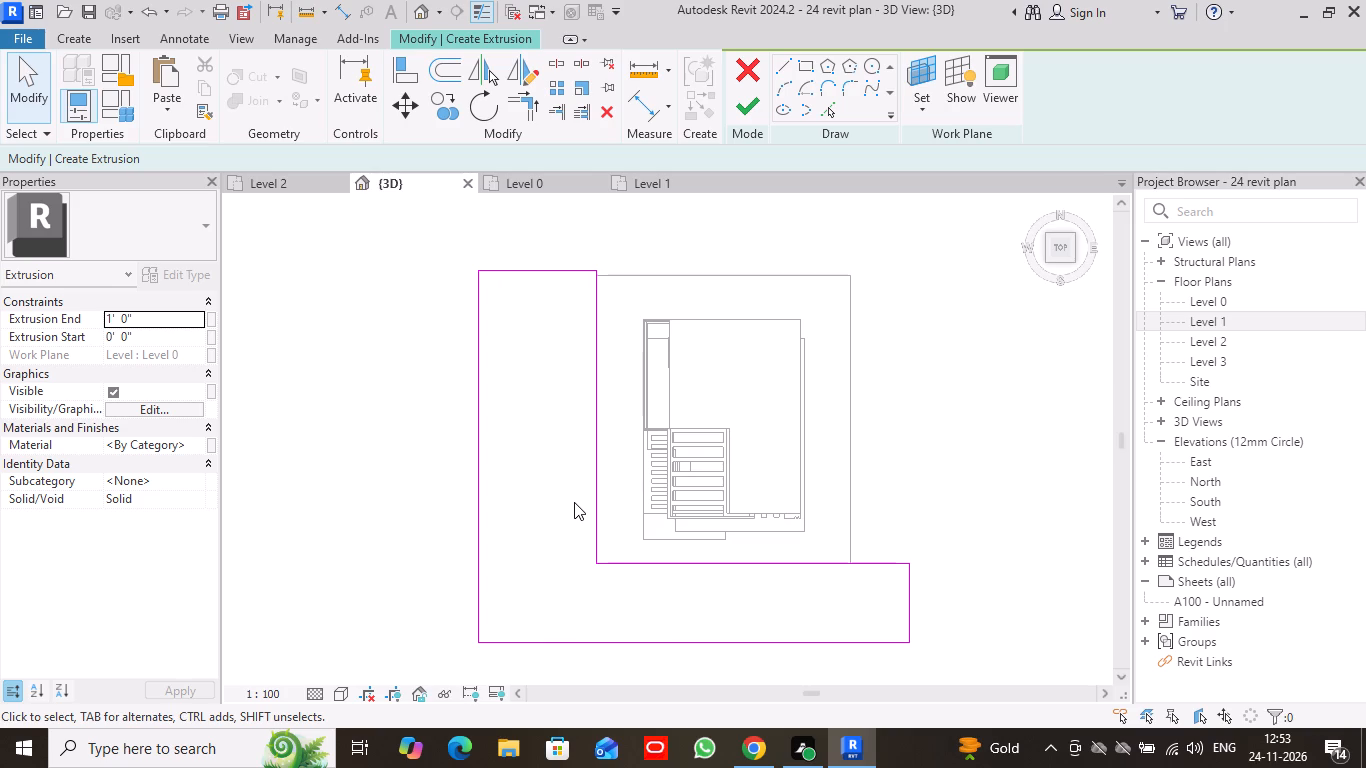
scroll(580, 333, "up", 4)
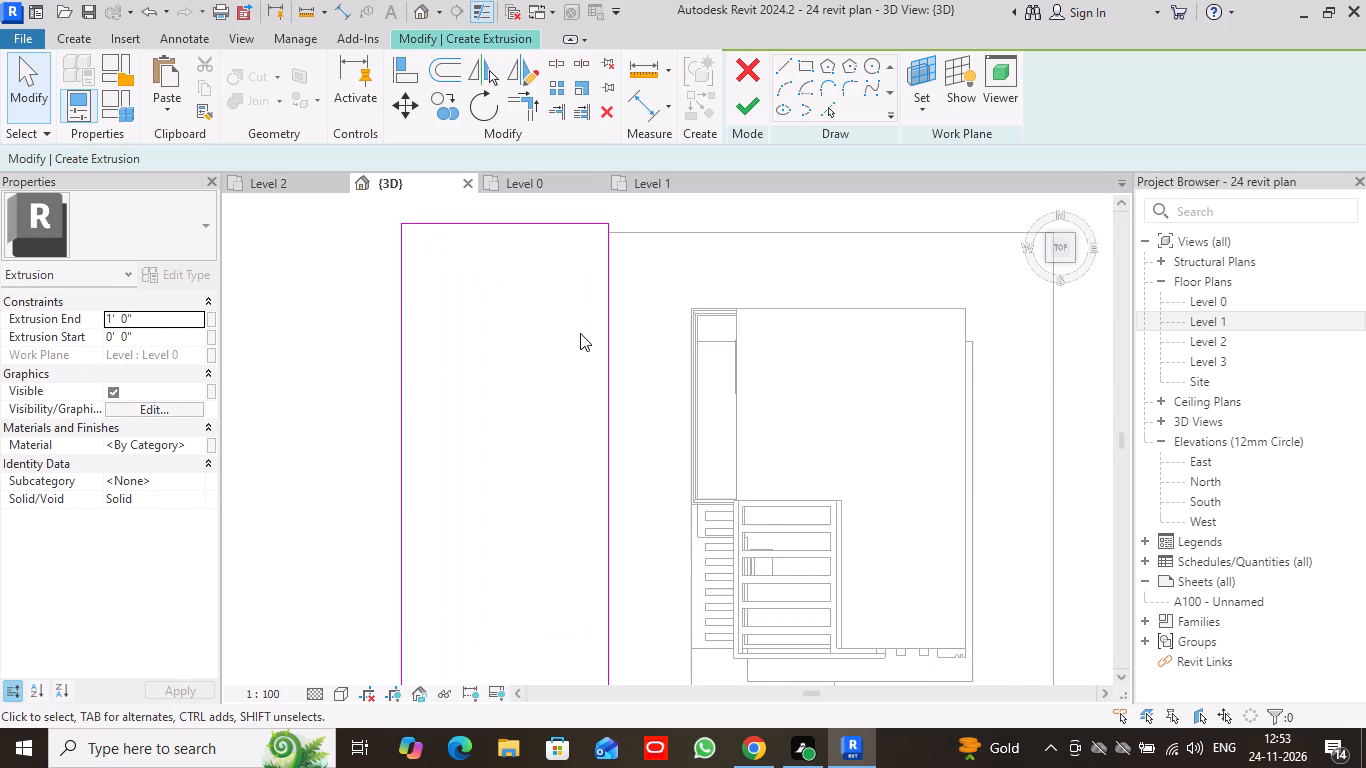
scroll(580, 333, "up", 2)
middle_click_drag(577, 252, 563, 434)
scroll(561, 434, "up", 4)
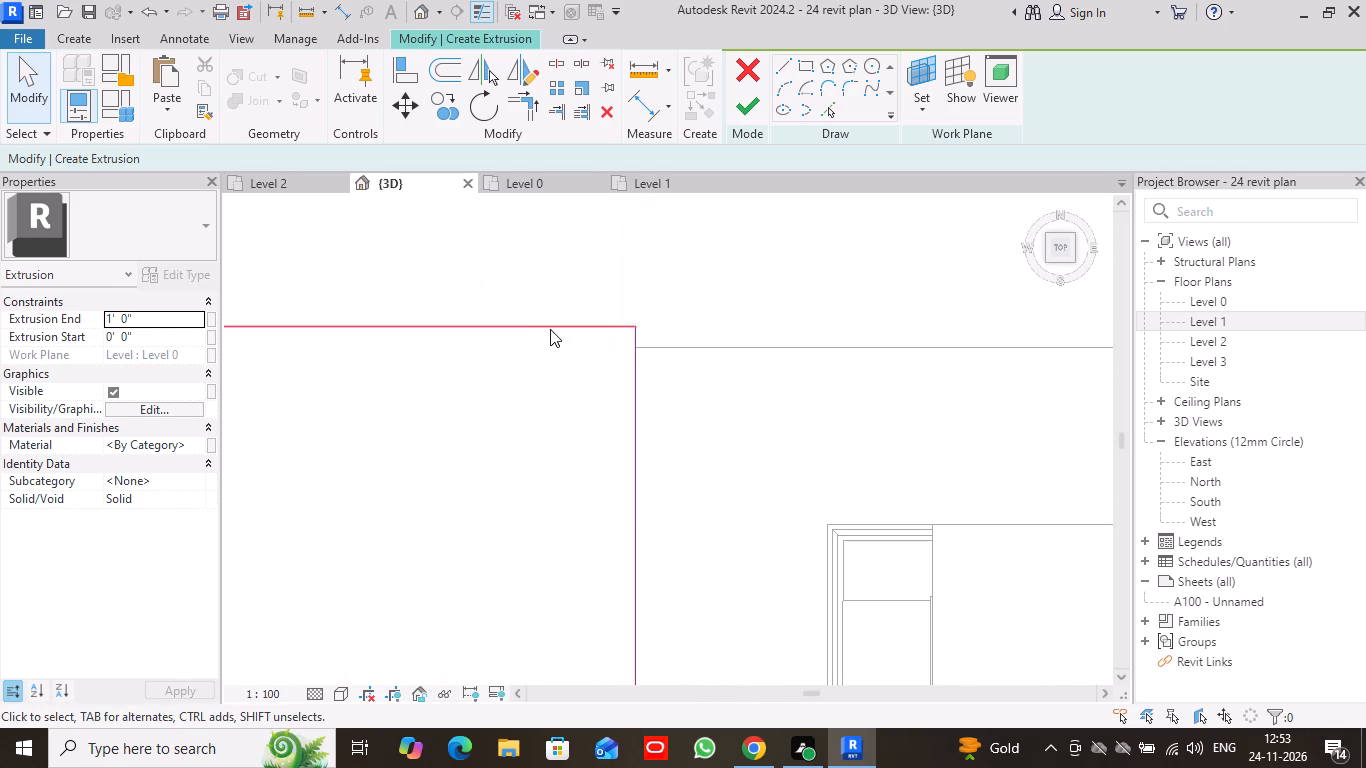
right_click(550, 324)
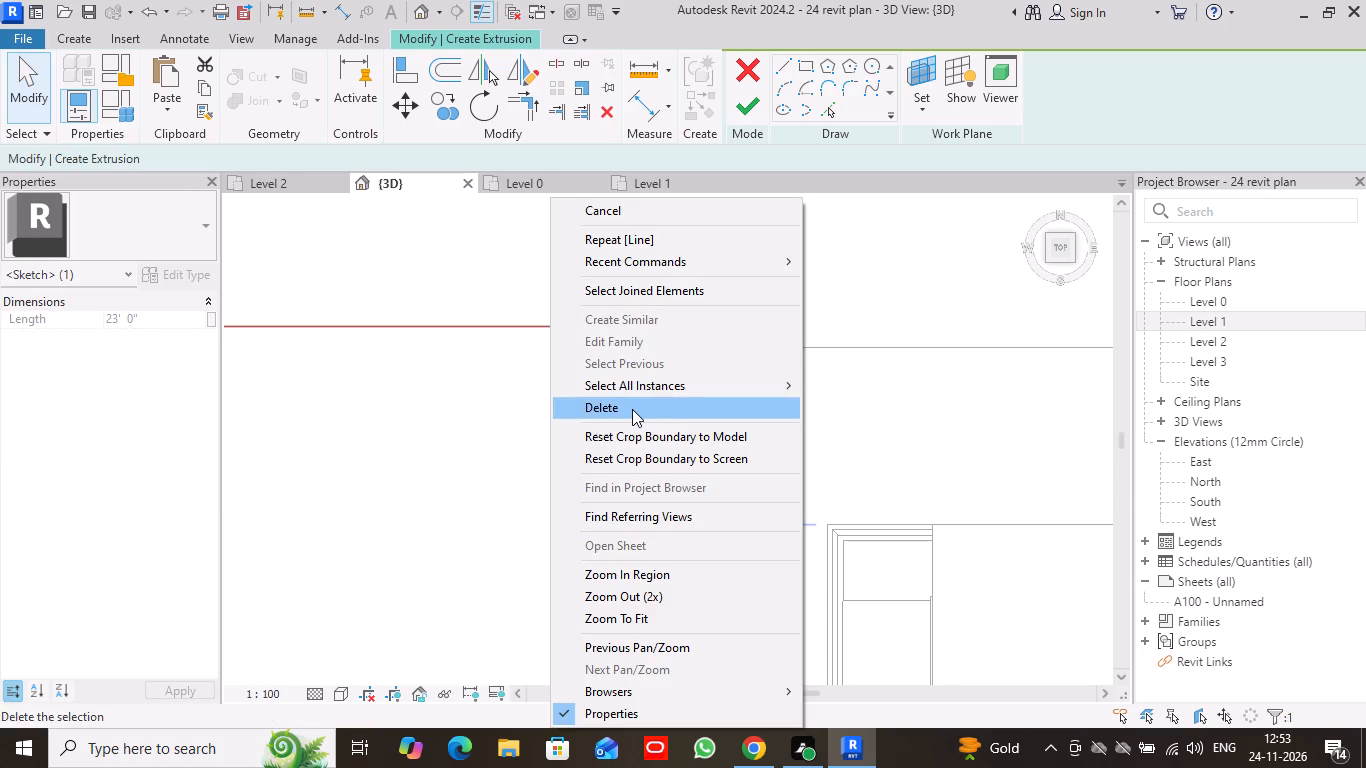
left_click(632, 409)
Draw a new end line in line with the slab's rear edge, from the slab's corner across to the L's outer side.
scroll(670, 388, "down", 3)
scroll(593, 414, "down", 1)
middle_click_drag(536, 414, 633, 418)
scroll(633, 418, "up", 5)
scroll(652, 409, "down", 2)
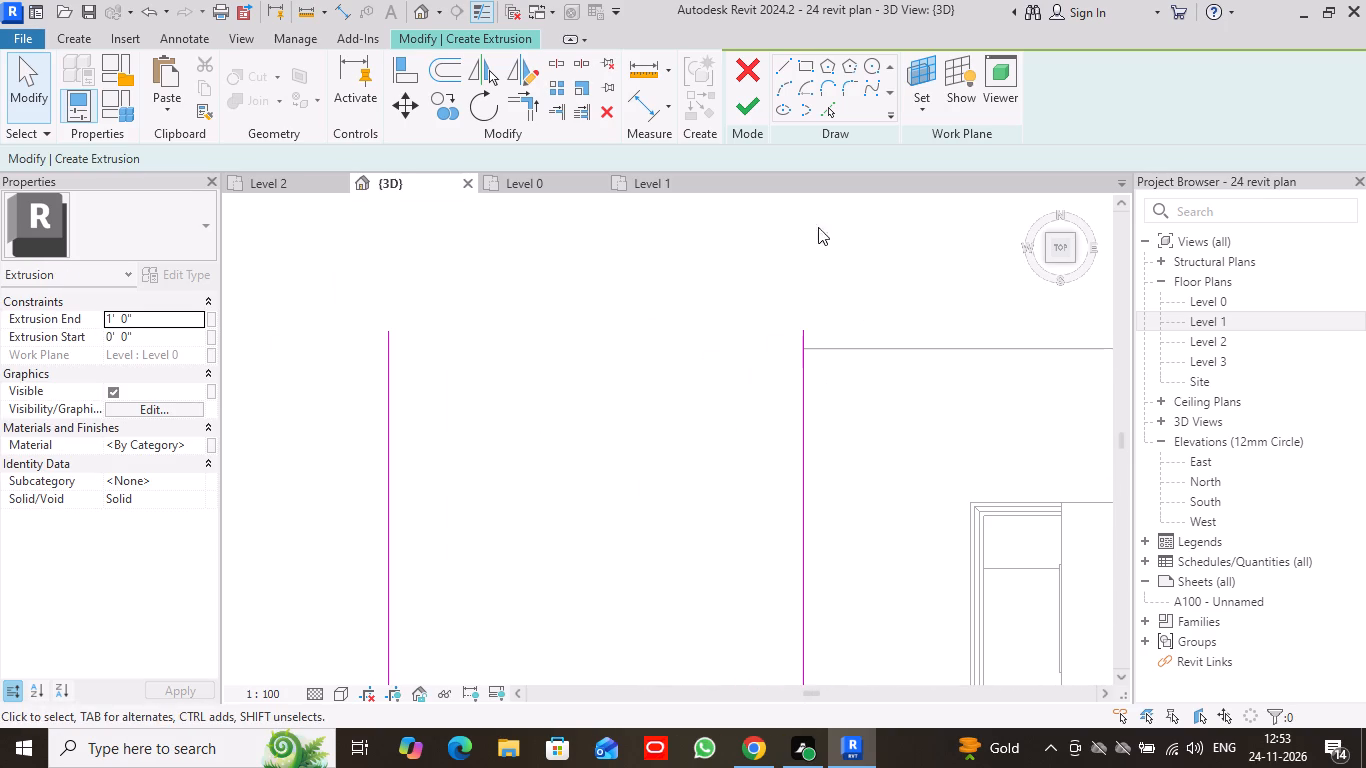
left_click(784, 67)
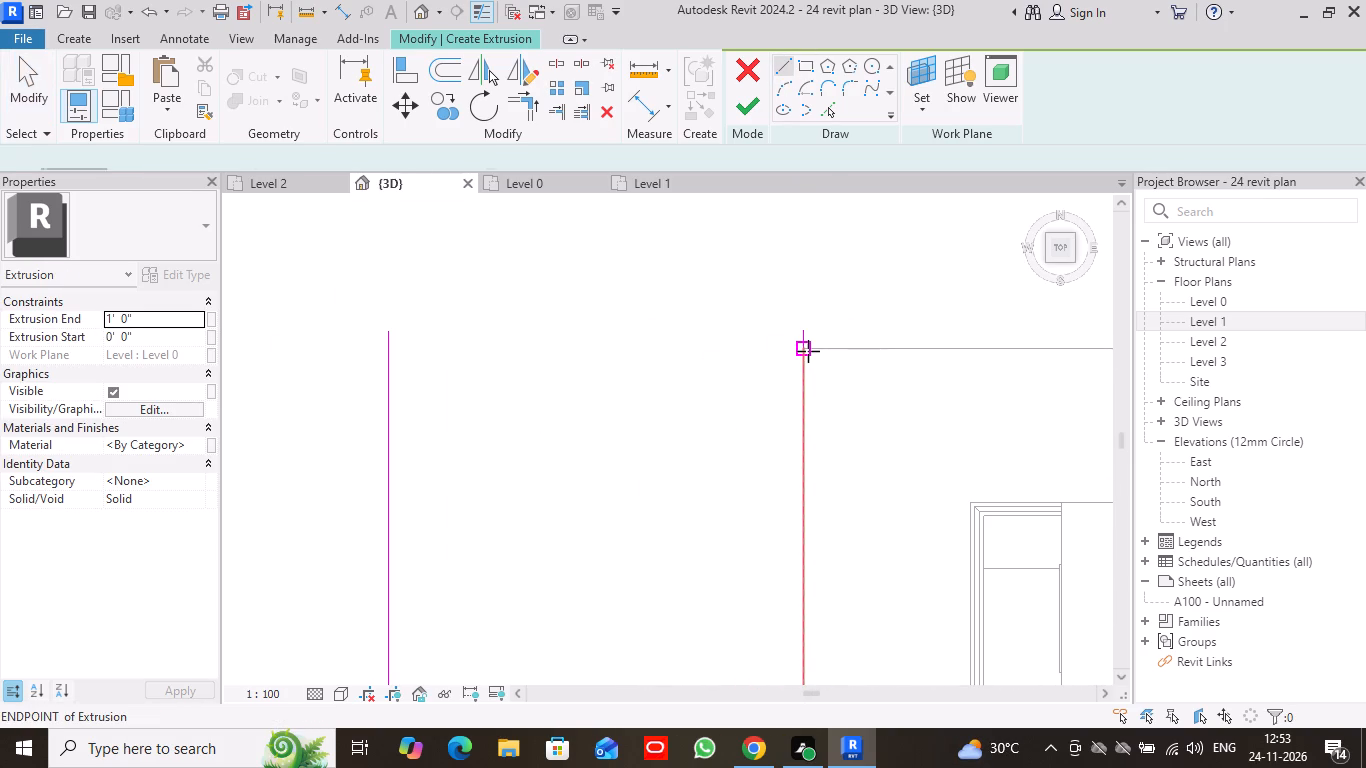
left_click(804, 349)
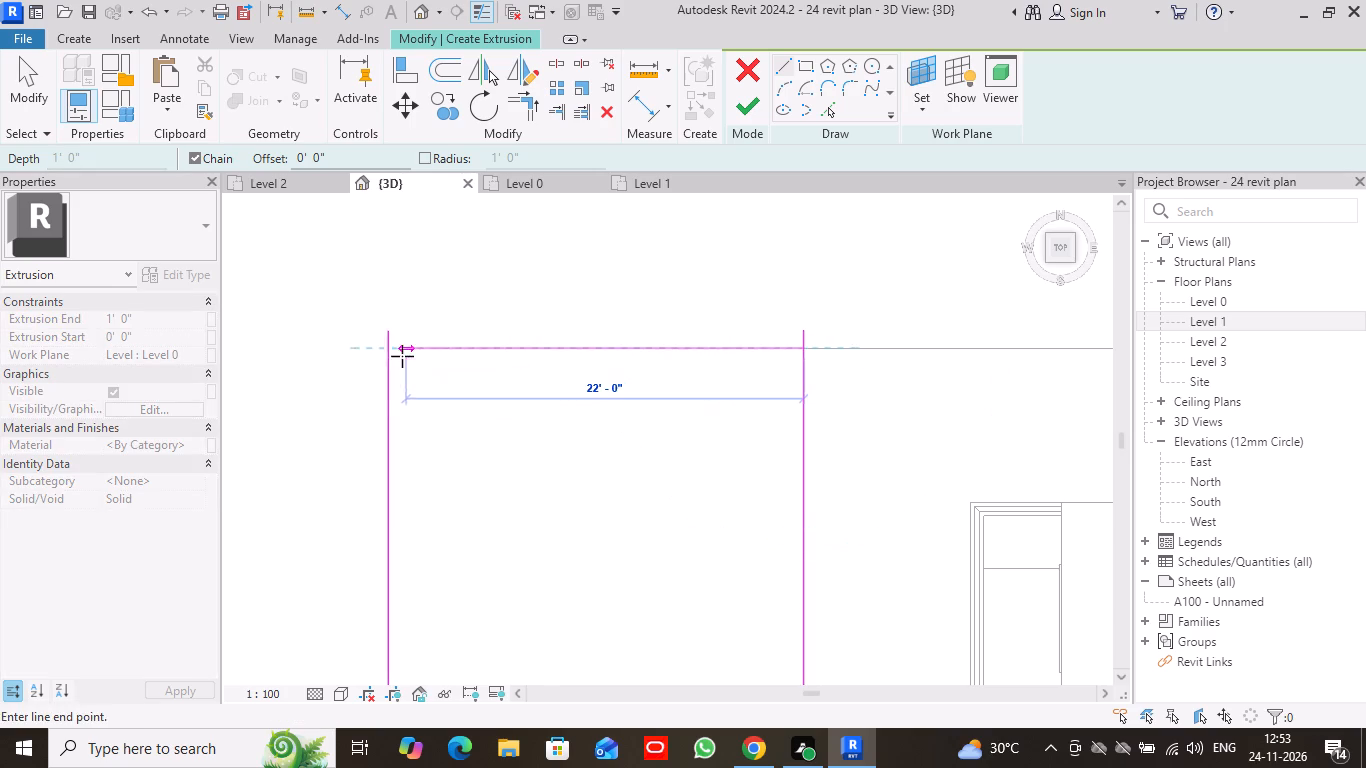
left_click(386, 348)
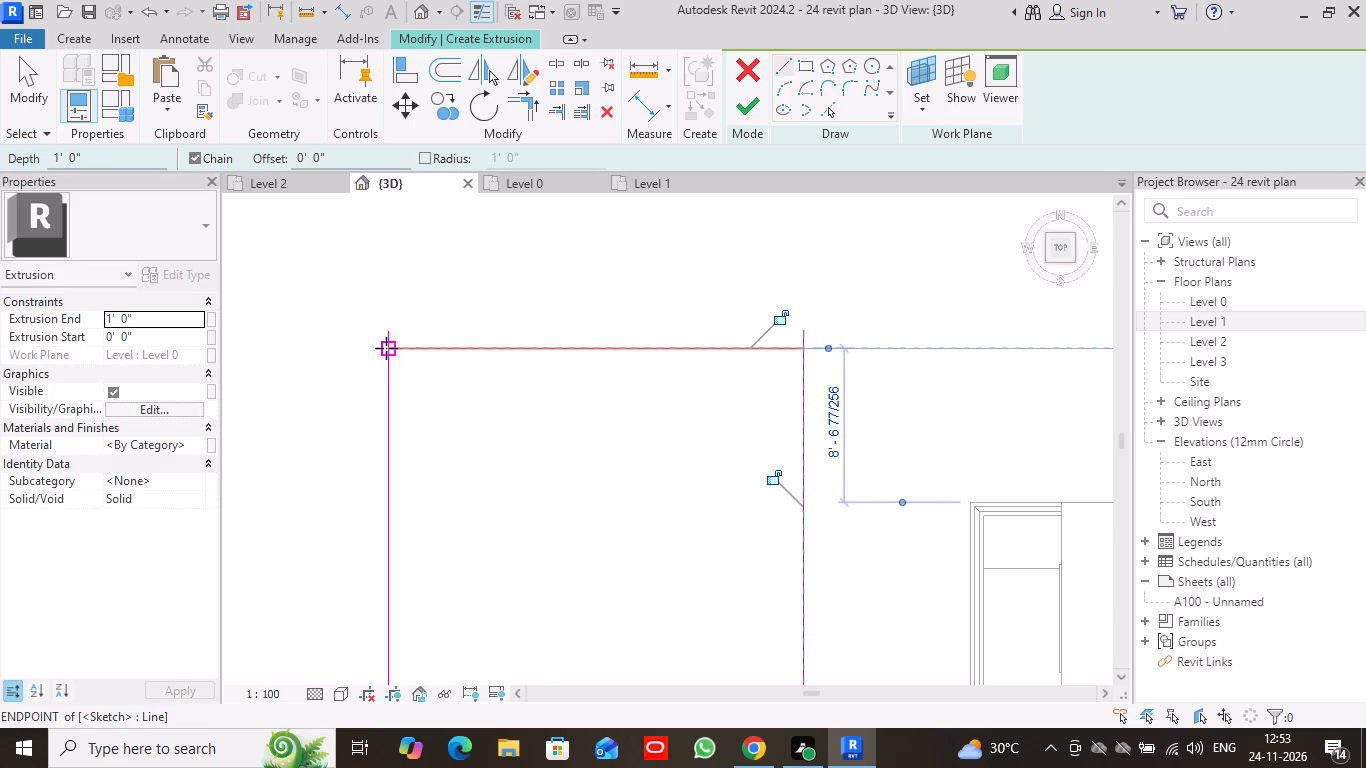
key("Escape")
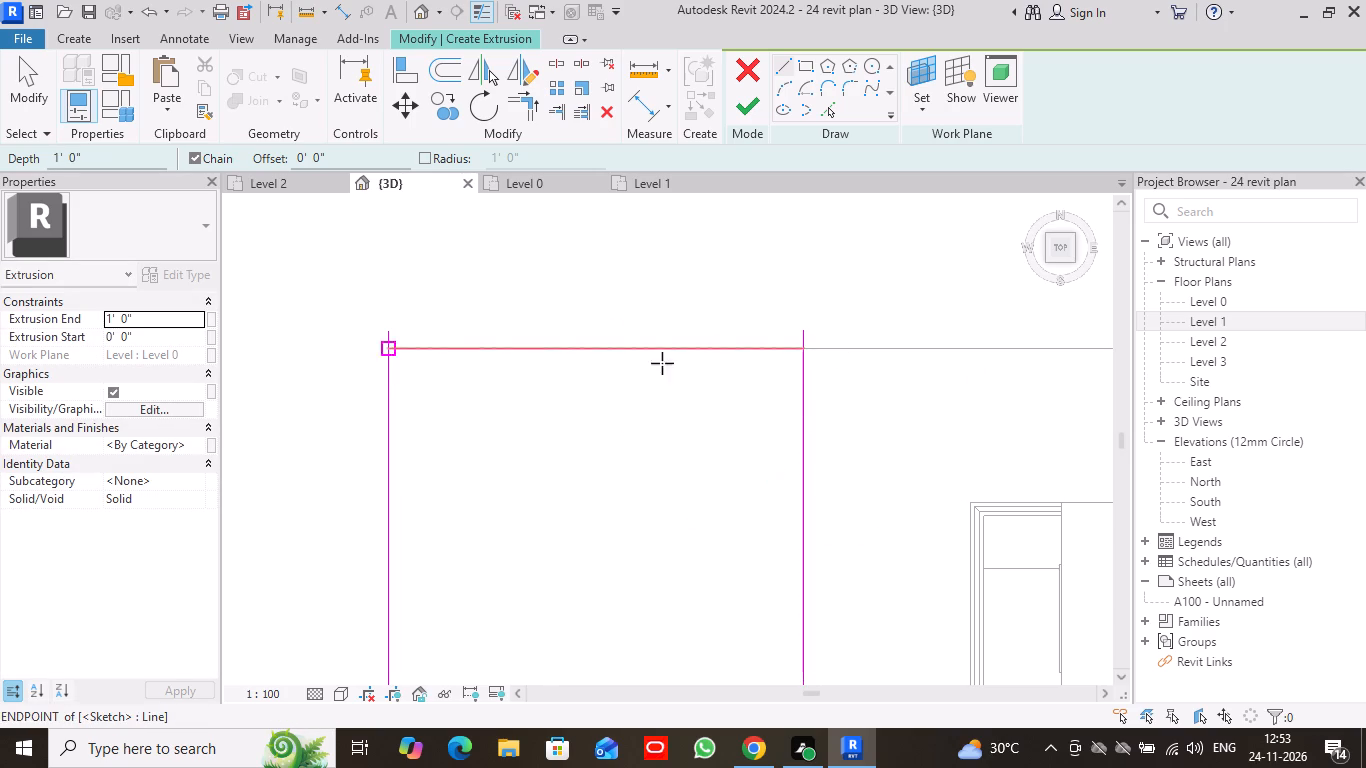
scroll(407, 343, "up", 5)
left_click(15, 65)
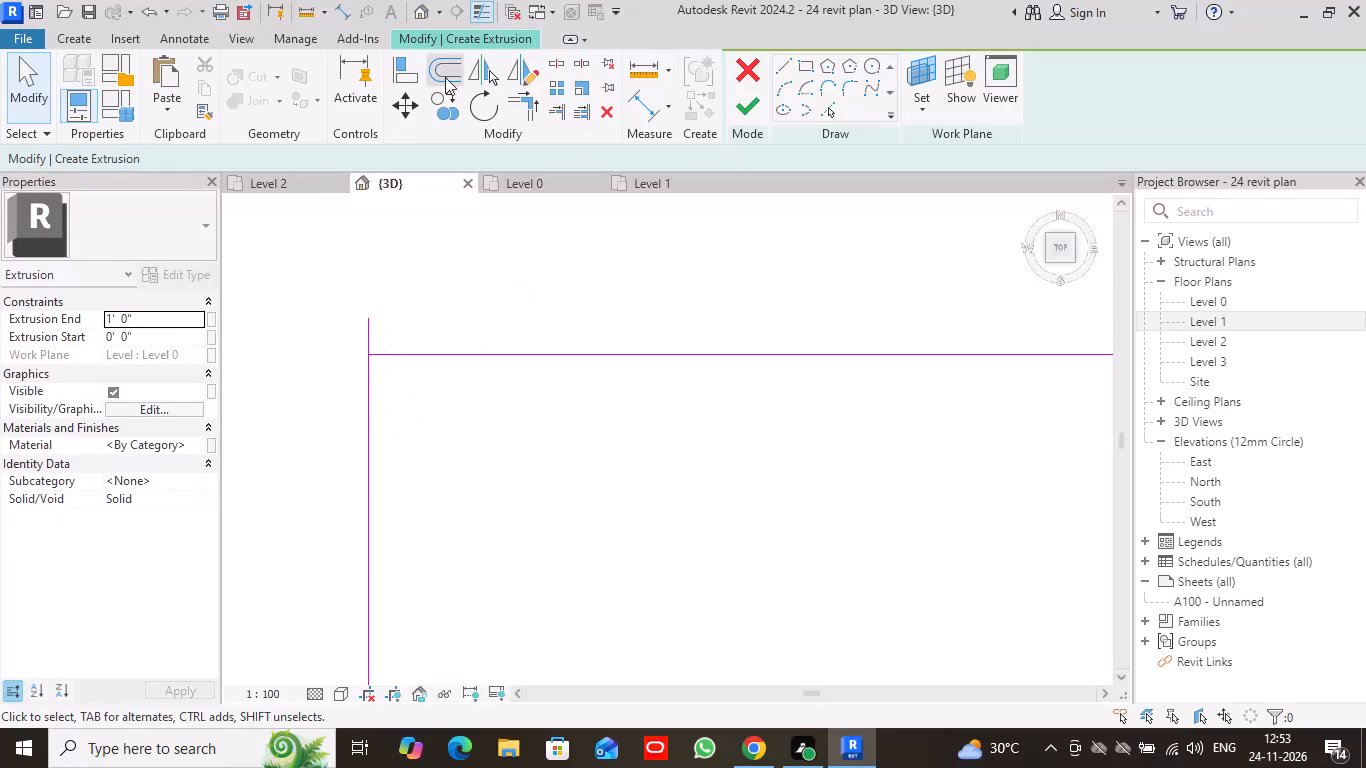
Trim both long sides of the L outline to the new end line, making clean corners.
left_click(519, 107)
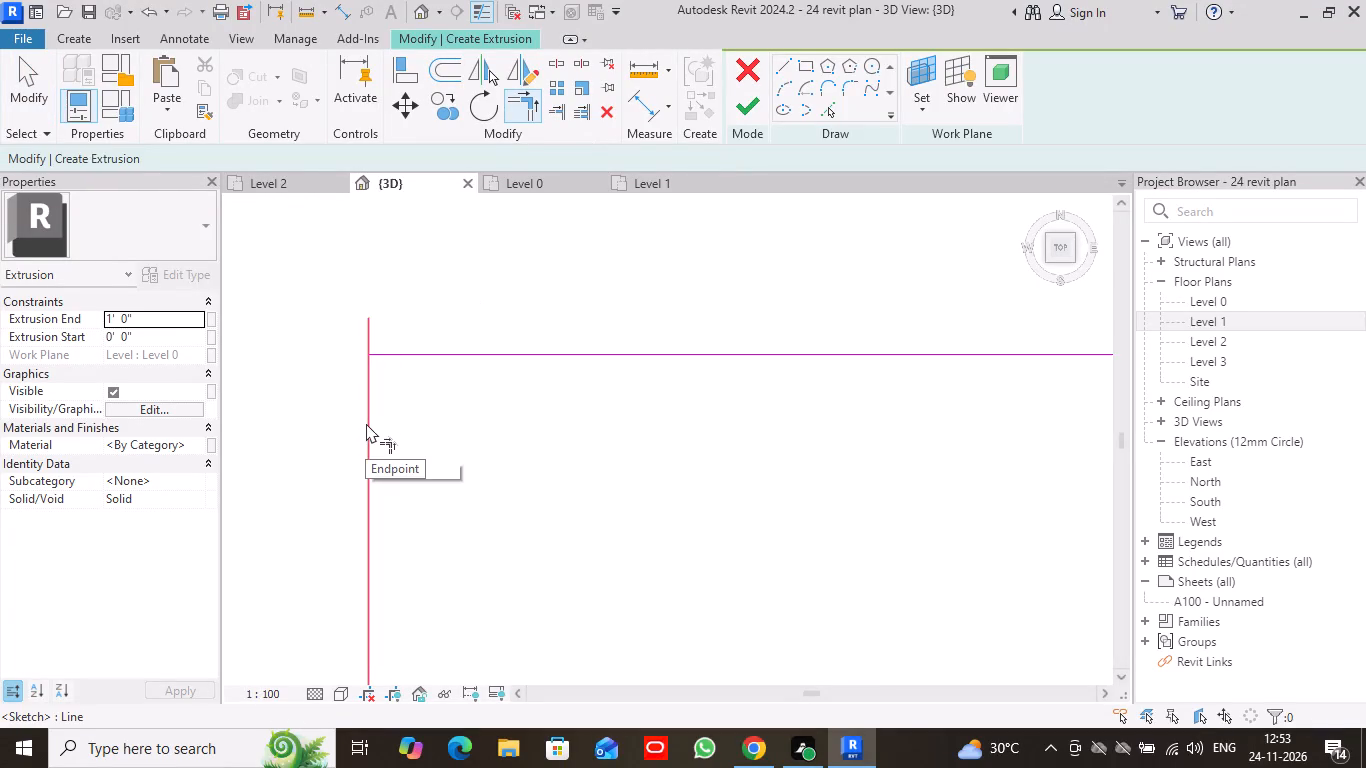
left_click(371, 420)
left_click(409, 351)
scroll(1047, 477, "down", 2)
middle_click_drag(1056, 477, 600, 461)
scroll(663, 431, "down", 1)
scroll(663, 431, "up", 1)
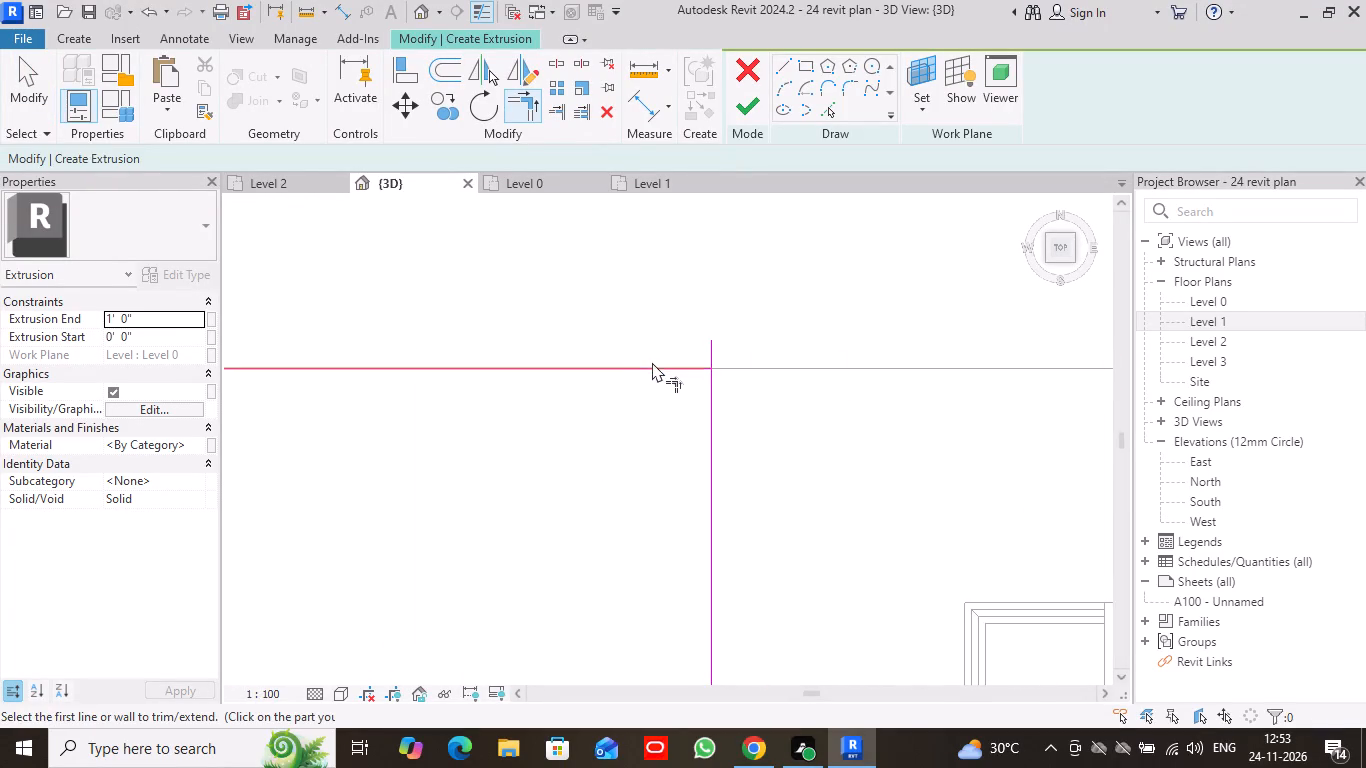
left_click(655, 365)
left_click(712, 403)
scroll(565, 480, "down", 4)
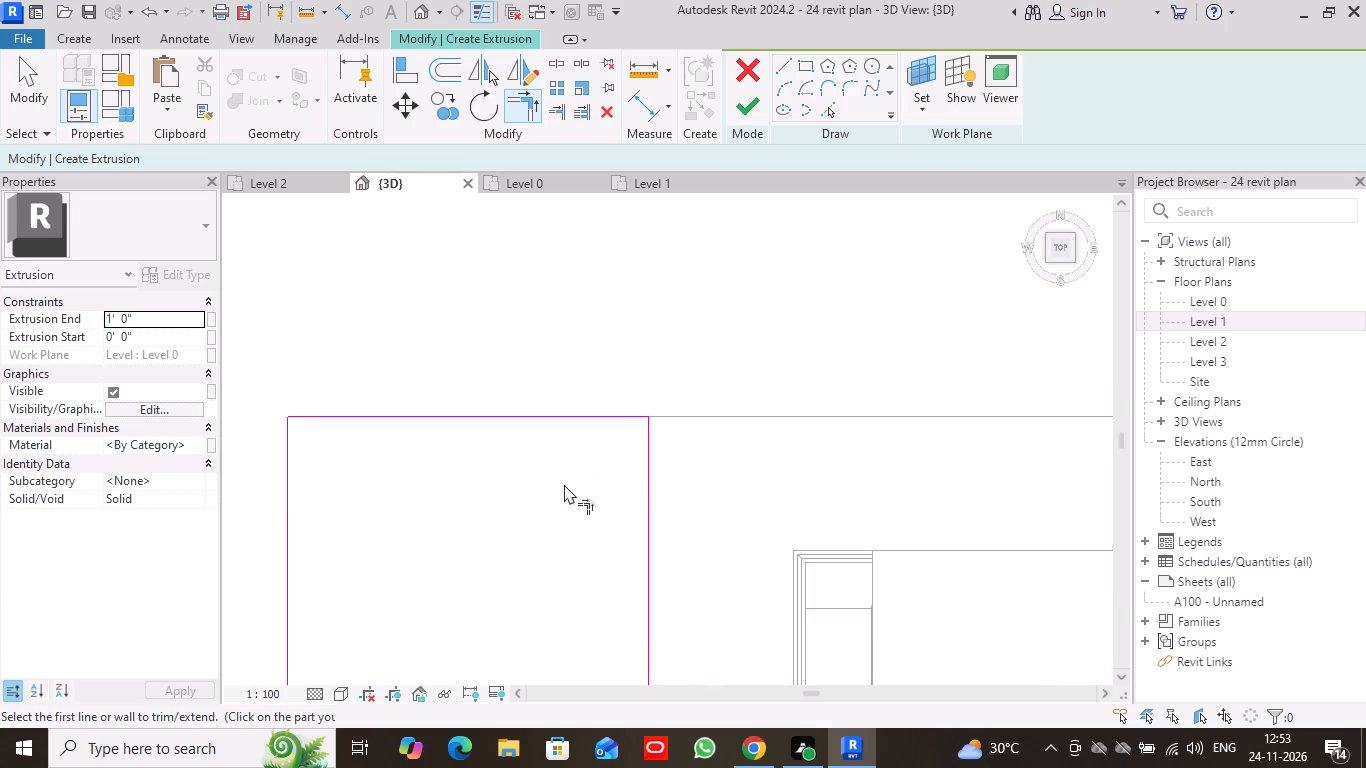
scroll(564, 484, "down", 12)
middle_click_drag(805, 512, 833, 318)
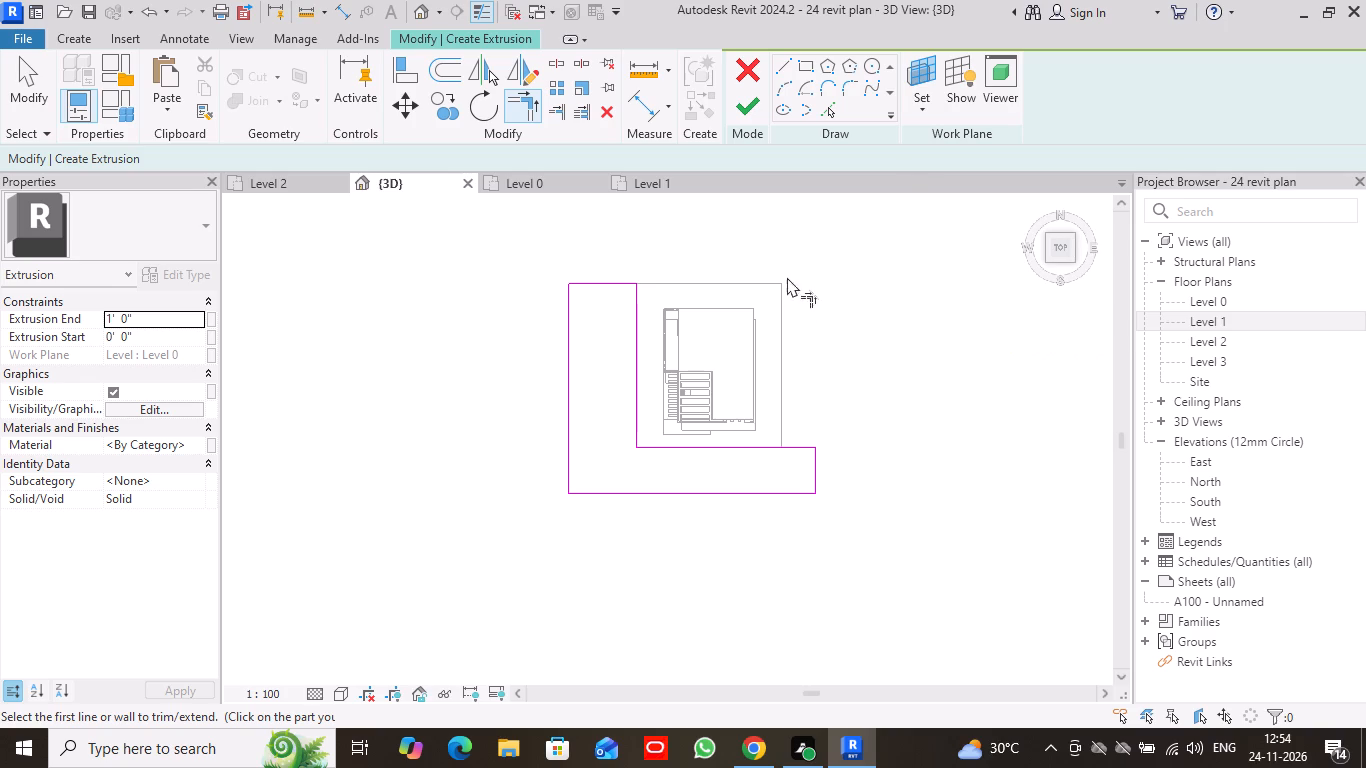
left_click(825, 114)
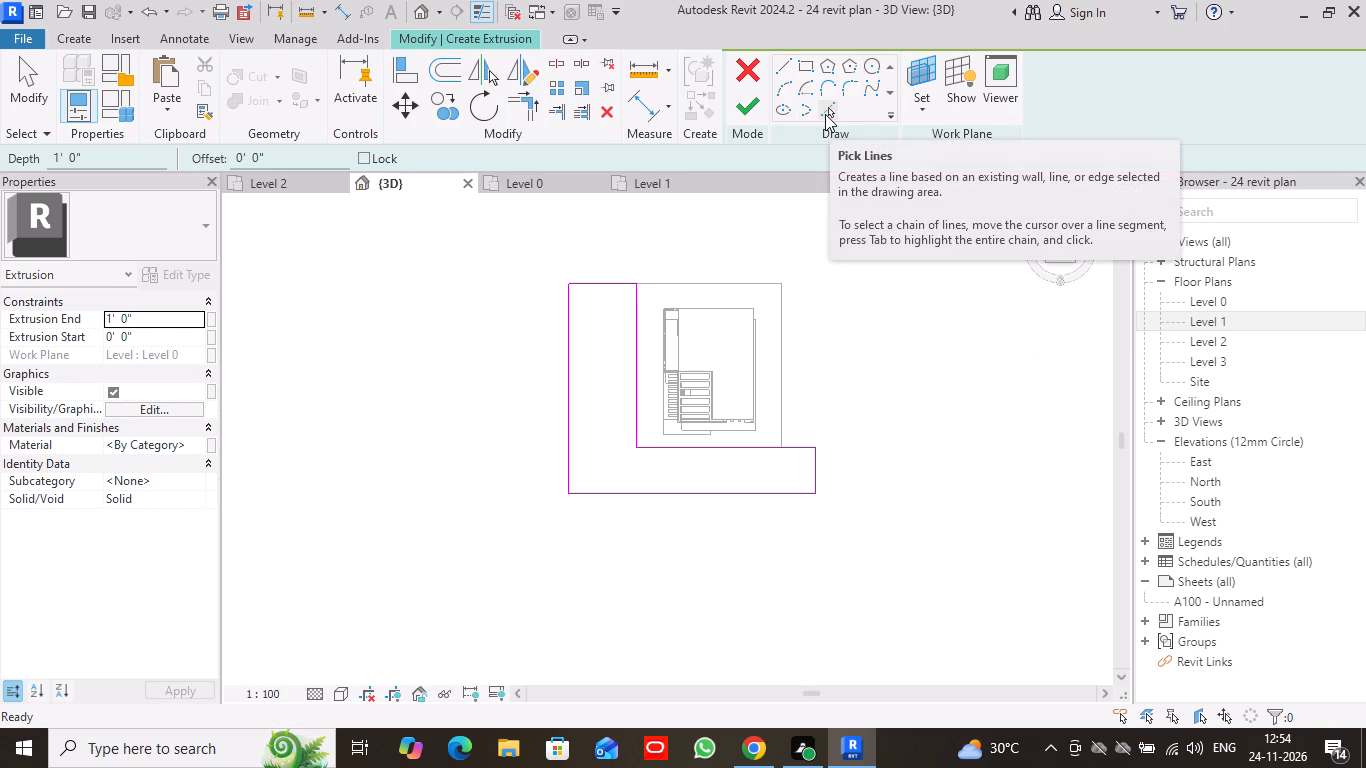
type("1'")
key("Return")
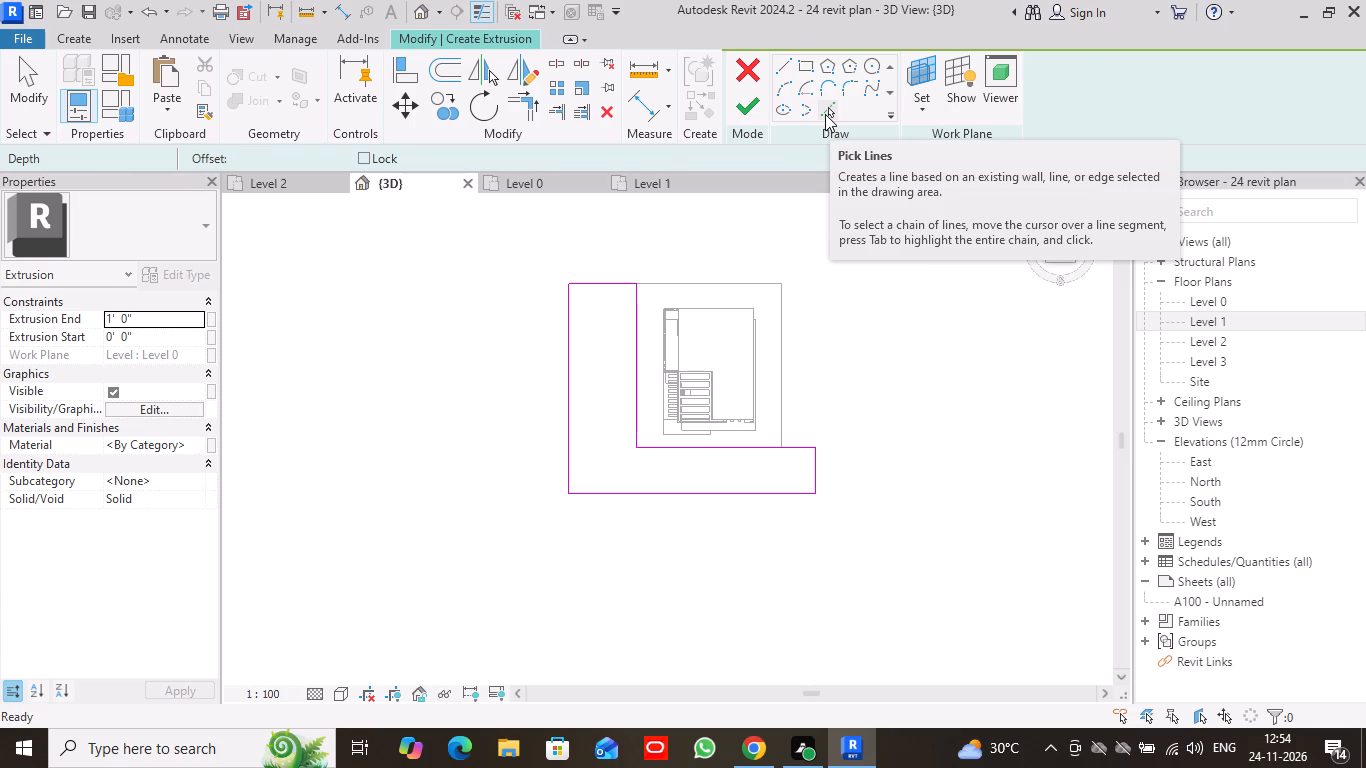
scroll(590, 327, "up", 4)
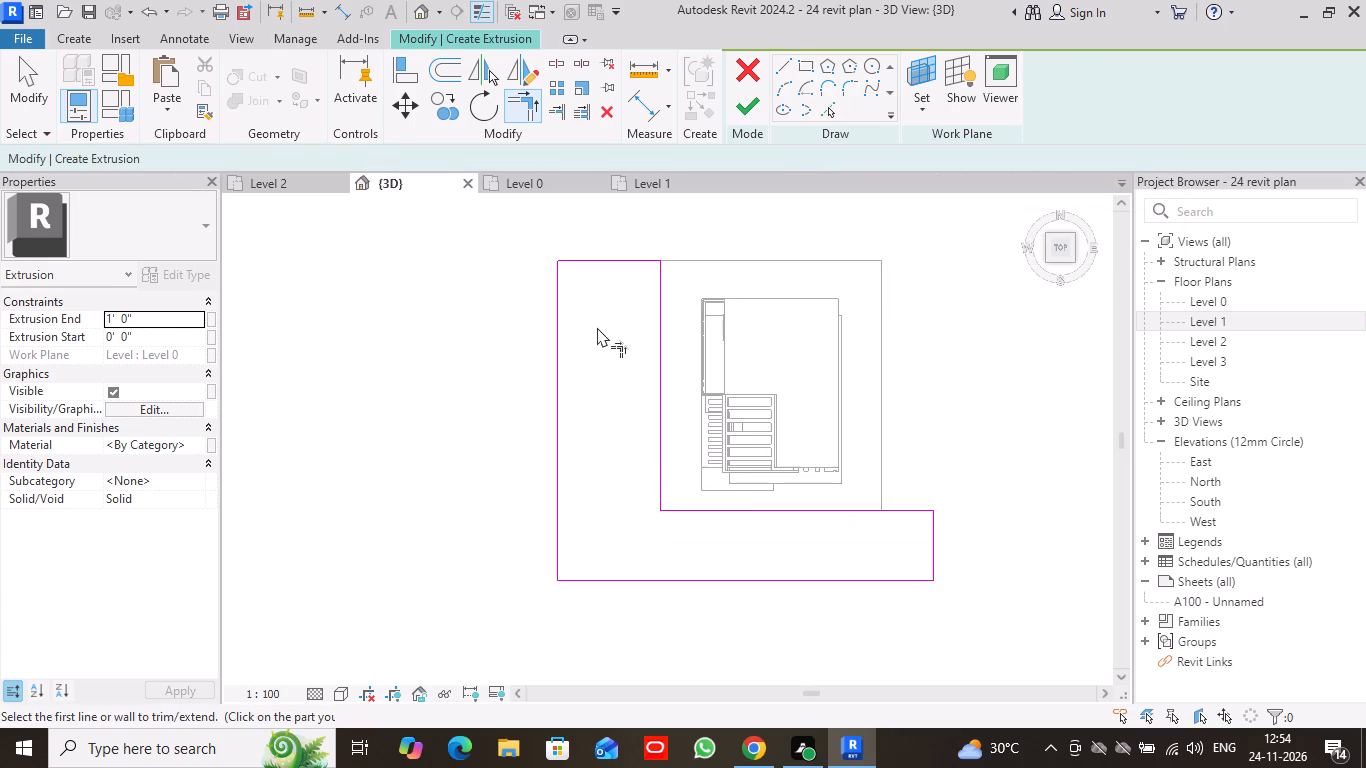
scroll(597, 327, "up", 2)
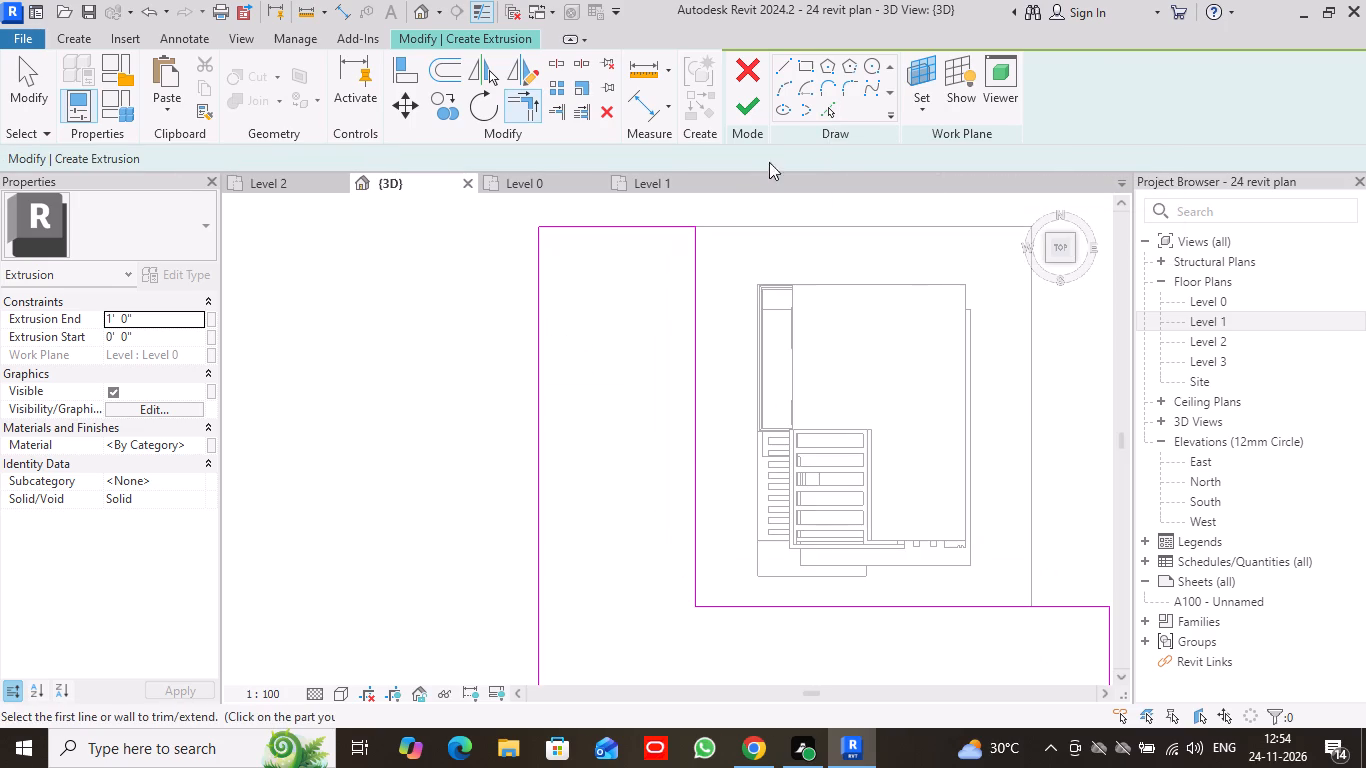
Add lines offset 1' inward from the outer and inner long sides of the L's stair-side leg.
left_click(41, 82)
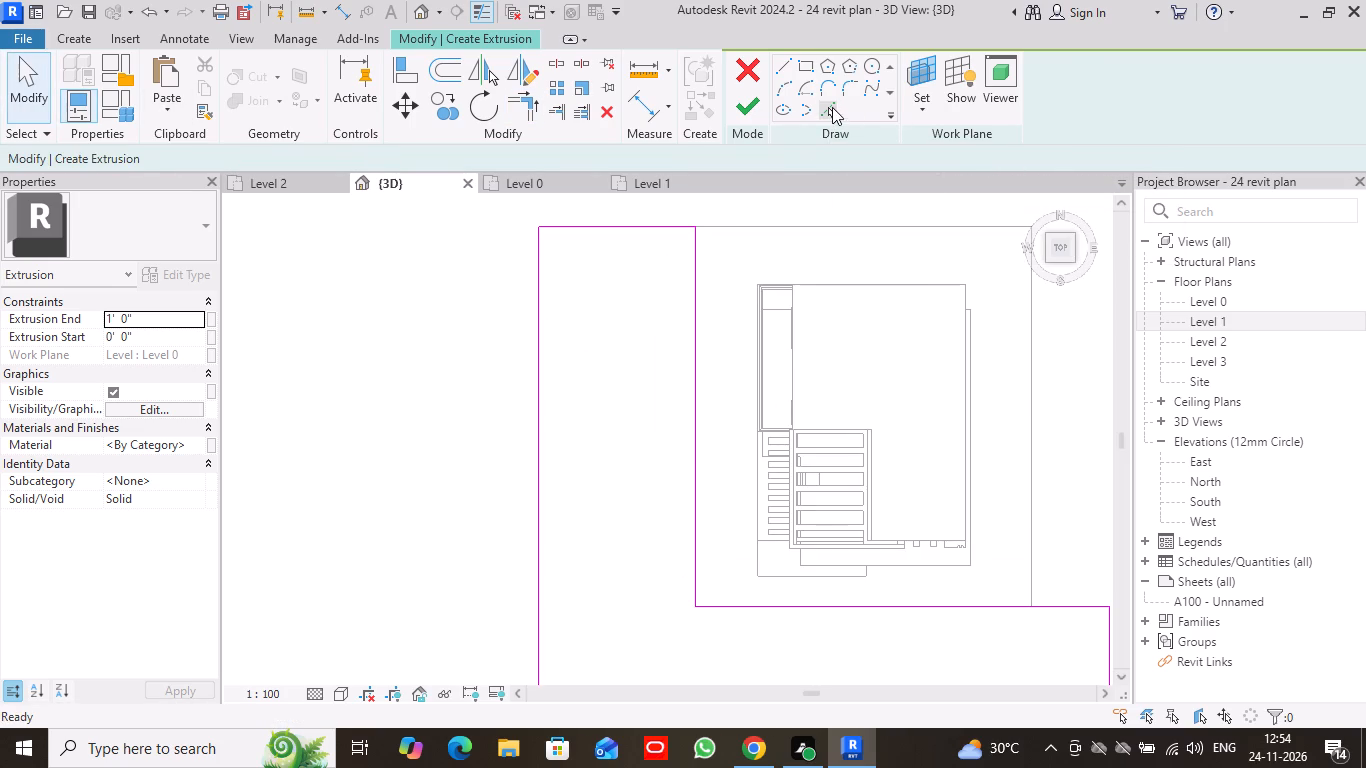
left_click(832, 107)
left_click_drag(267, 158, 228, 158)
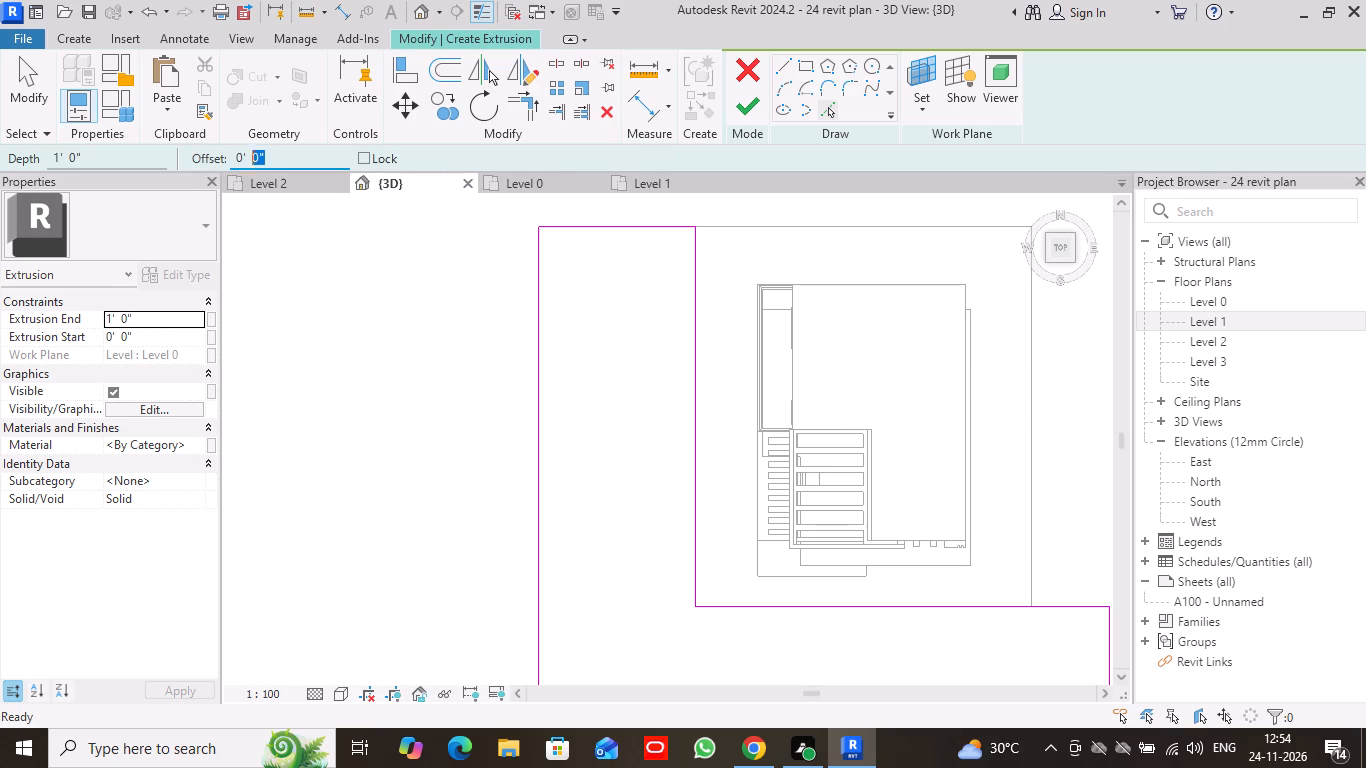
left_click_drag(228, 158, 189, 168)
type("1'")
key("Return")
left_click(543, 423)
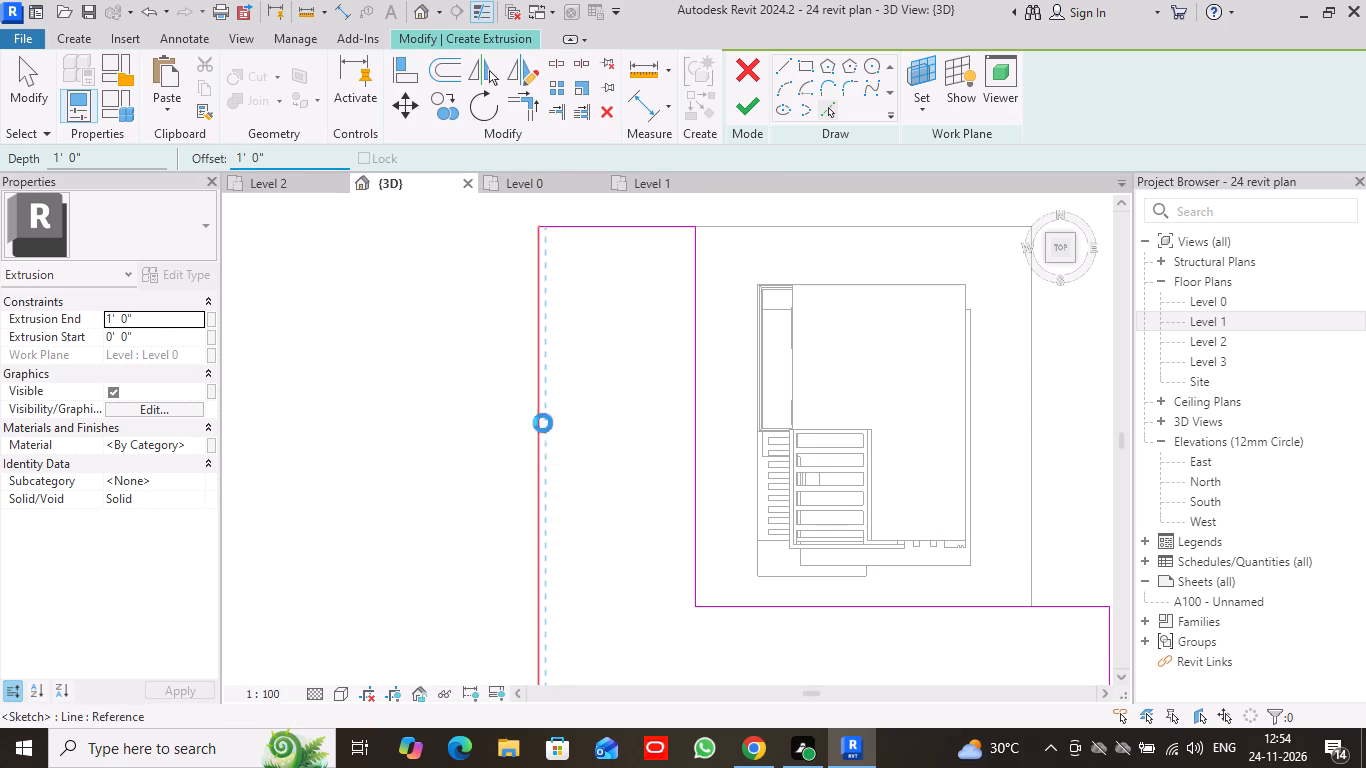
left_click(689, 382)
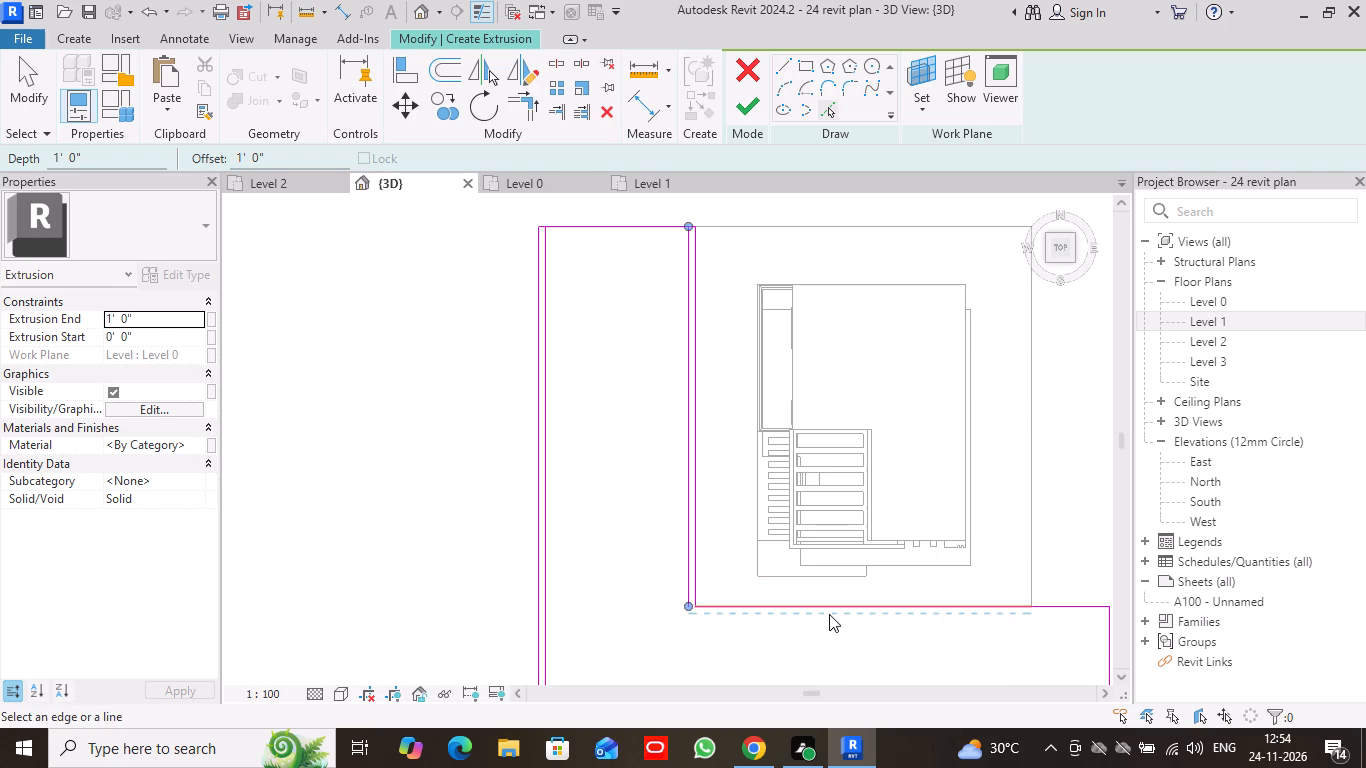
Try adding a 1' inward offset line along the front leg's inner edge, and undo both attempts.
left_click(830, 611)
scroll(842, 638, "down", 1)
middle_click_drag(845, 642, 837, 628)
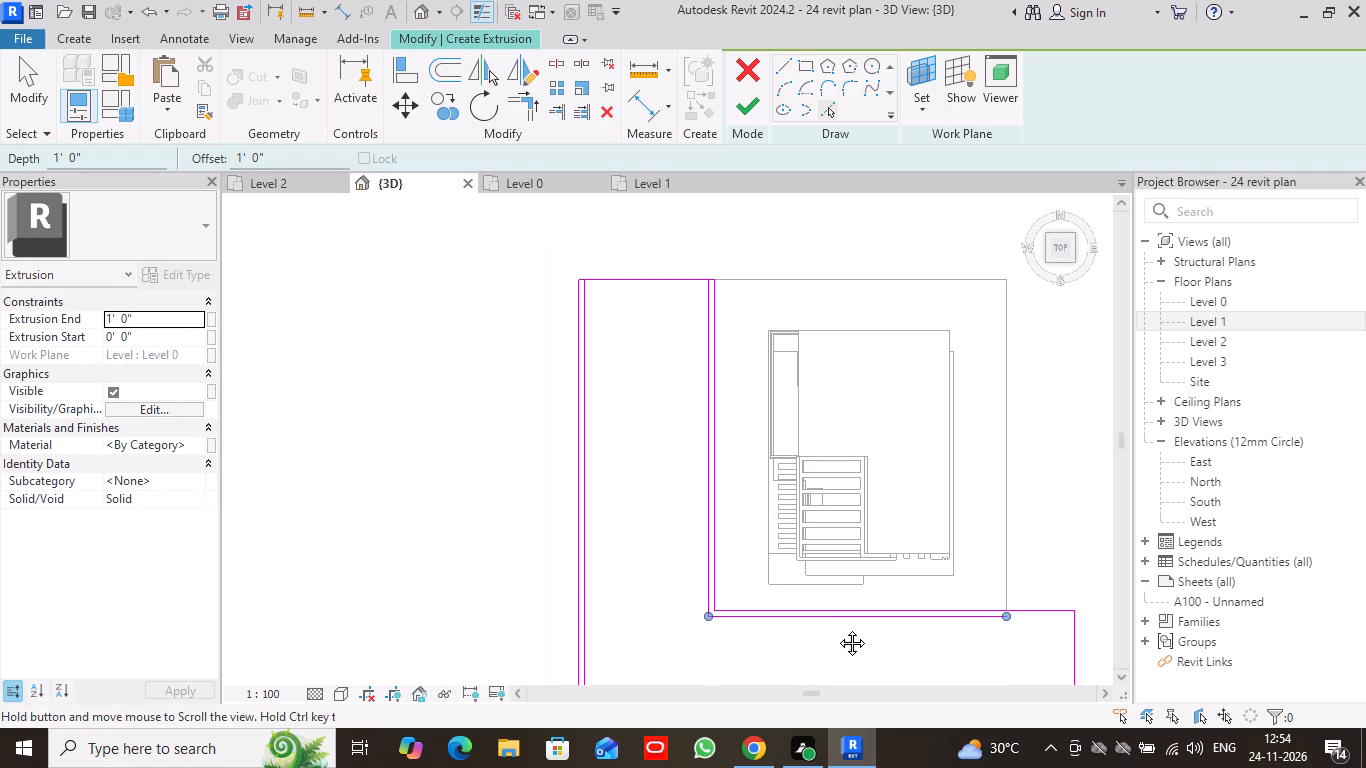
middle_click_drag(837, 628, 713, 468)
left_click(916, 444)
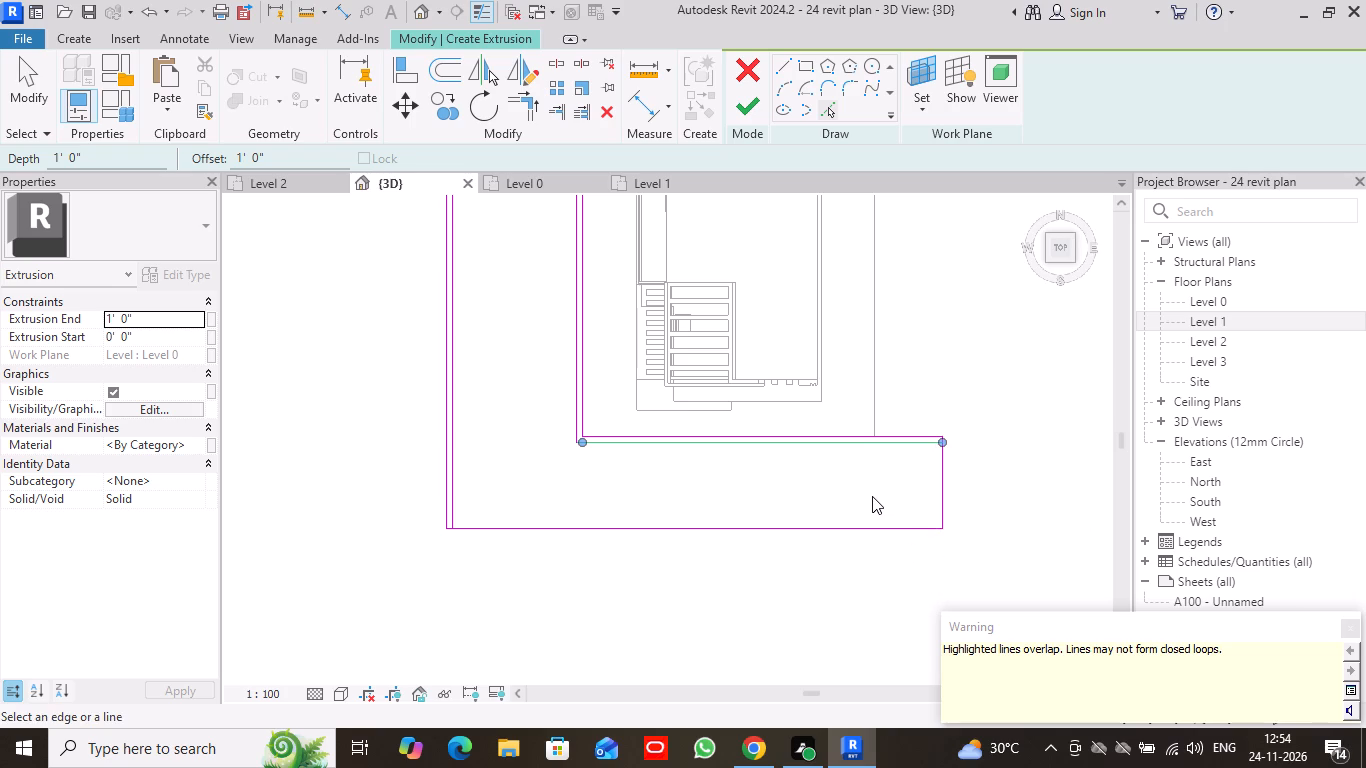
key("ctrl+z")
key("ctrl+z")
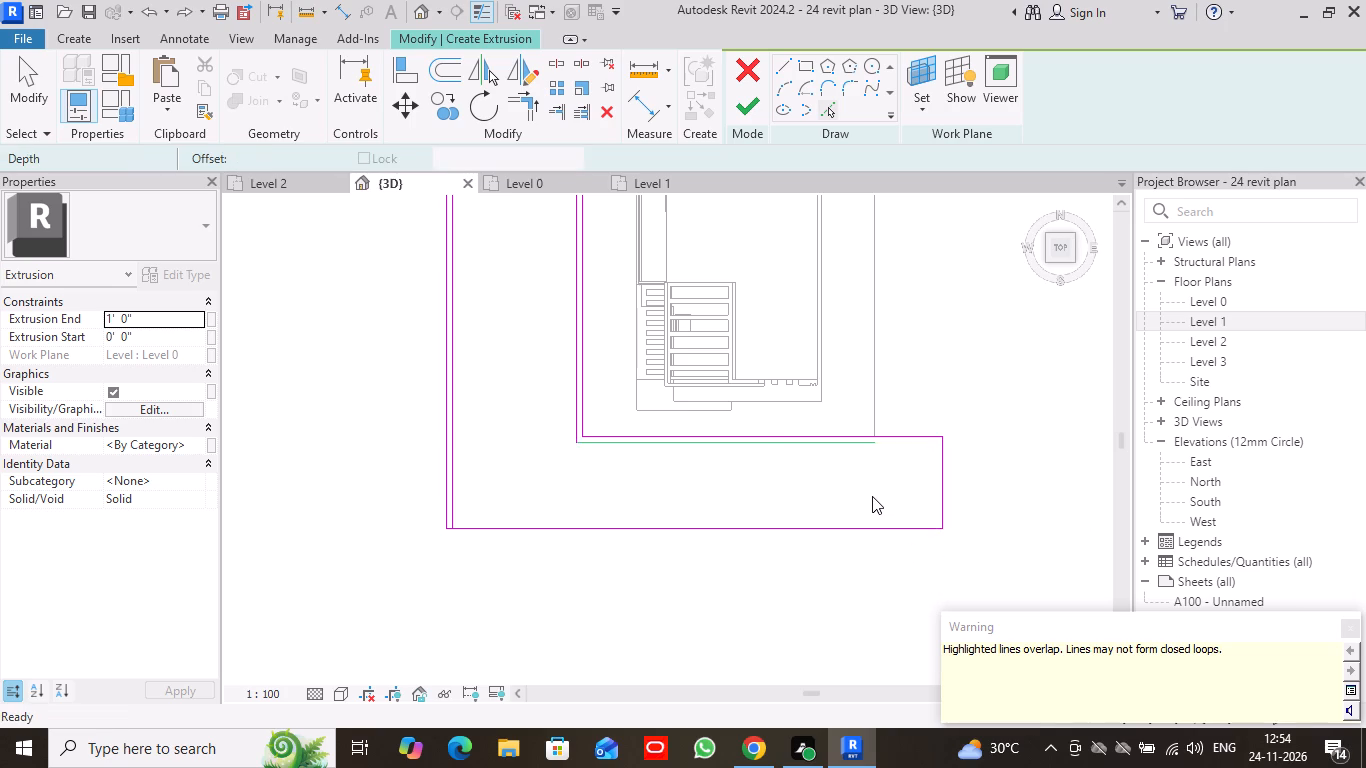
Add lines offset 1' inward from the front leg's inner edge along the slab, its outer edge and its end line.
middle_click_drag(817, 626, 774, 428)
scroll(782, 431, "up", 3)
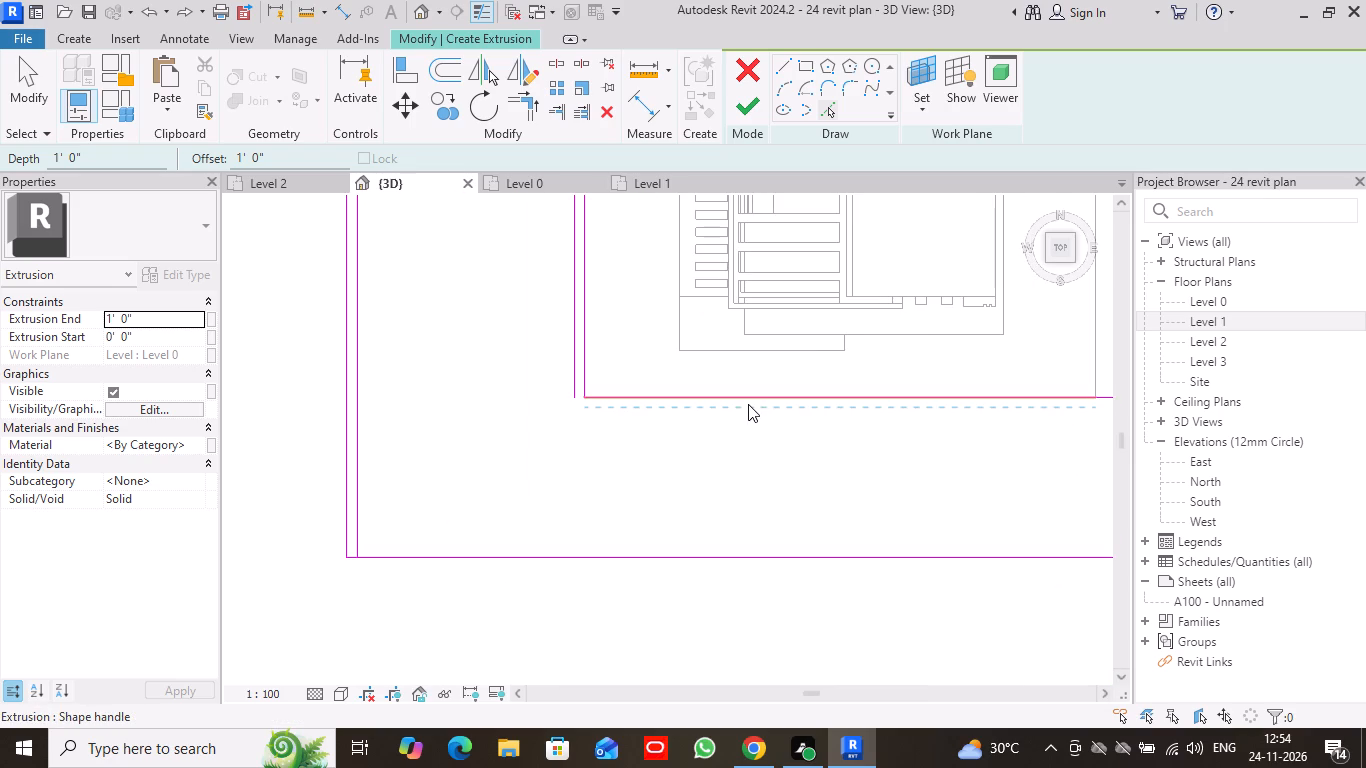
left_click(748, 404)
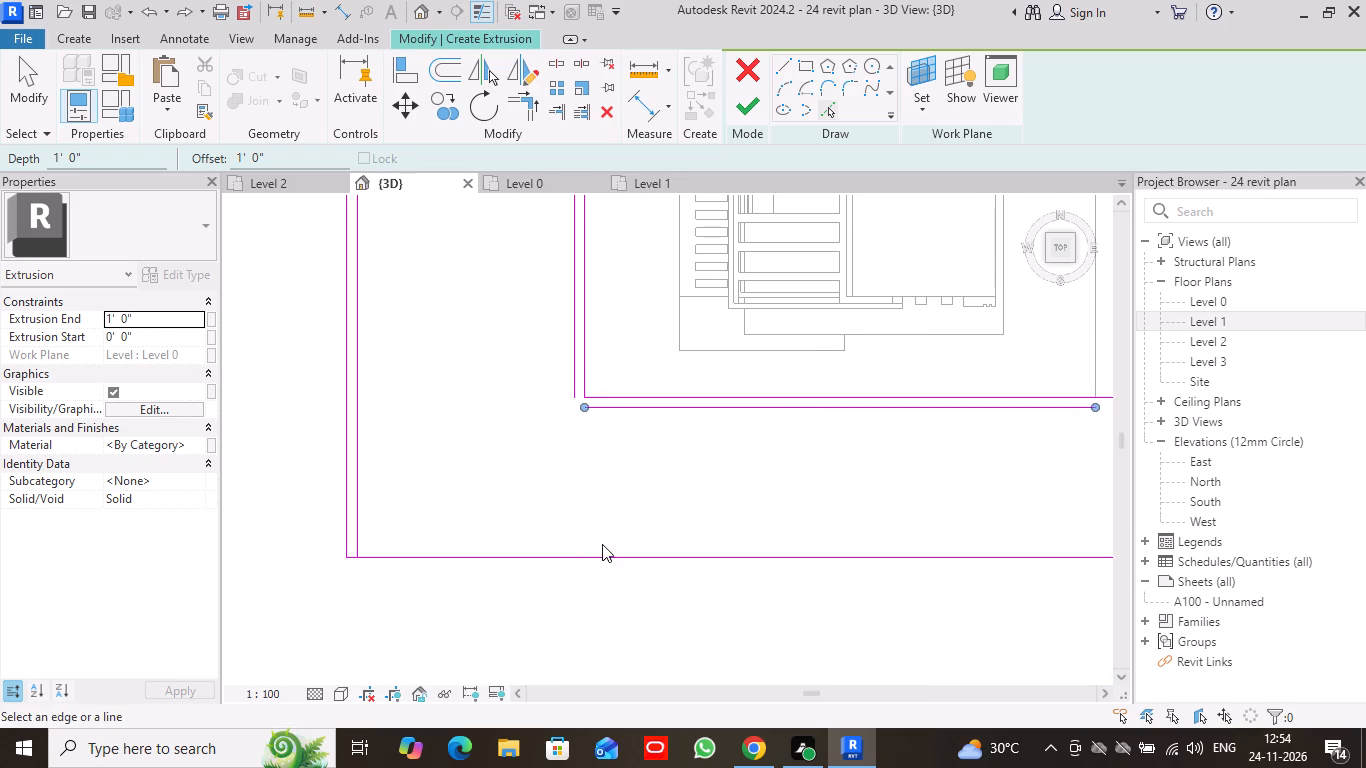
left_click(617, 550)
scroll(903, 595, "down", 4)
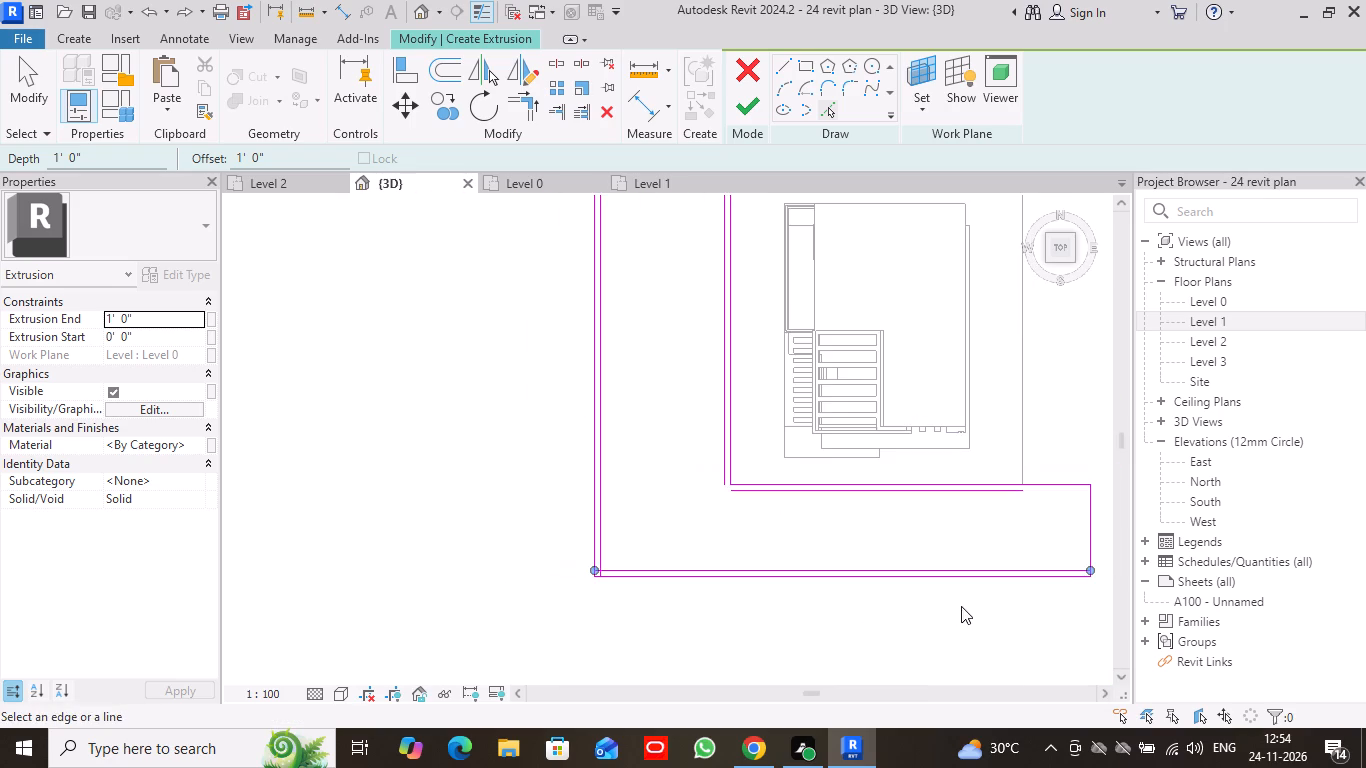
middle_click_drag(961, 606, 655, 573)
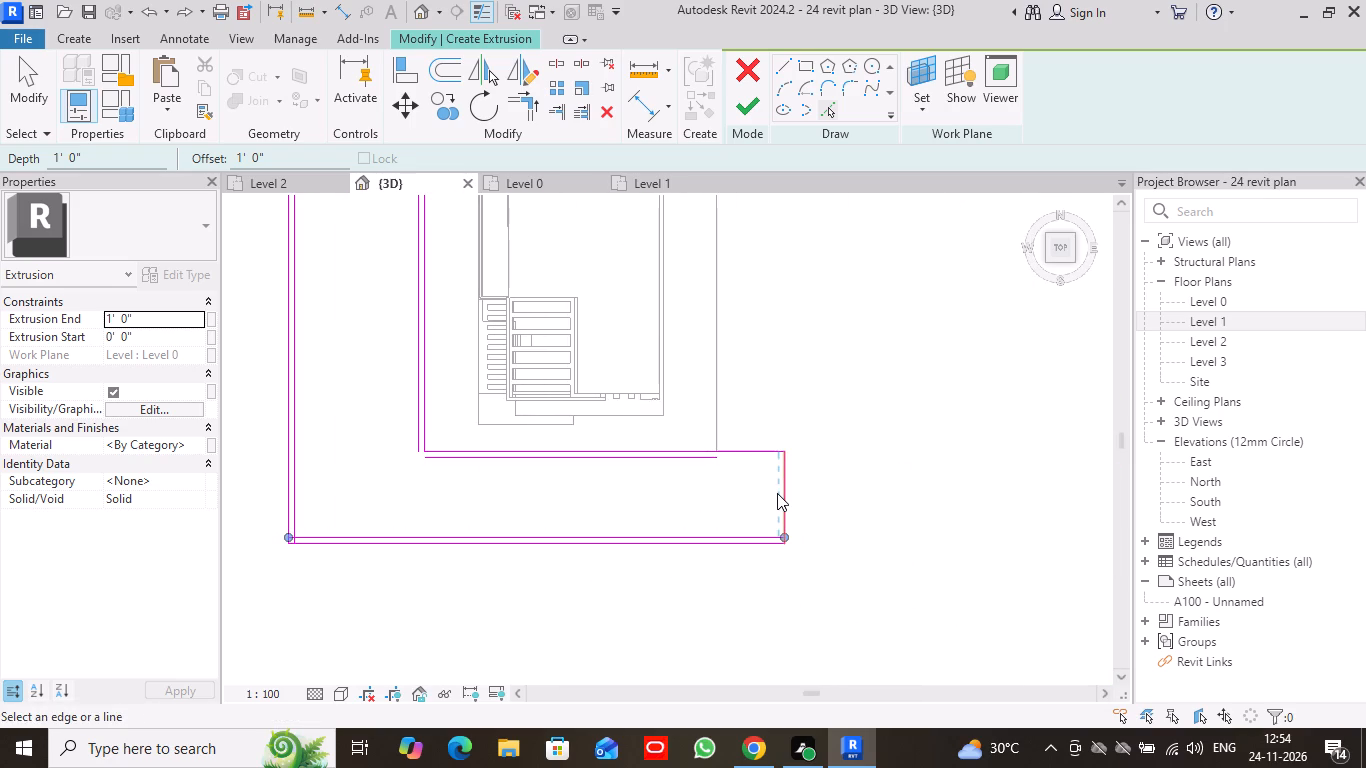
left_click(777, 493)
scroll(703, 492, "up", 2)
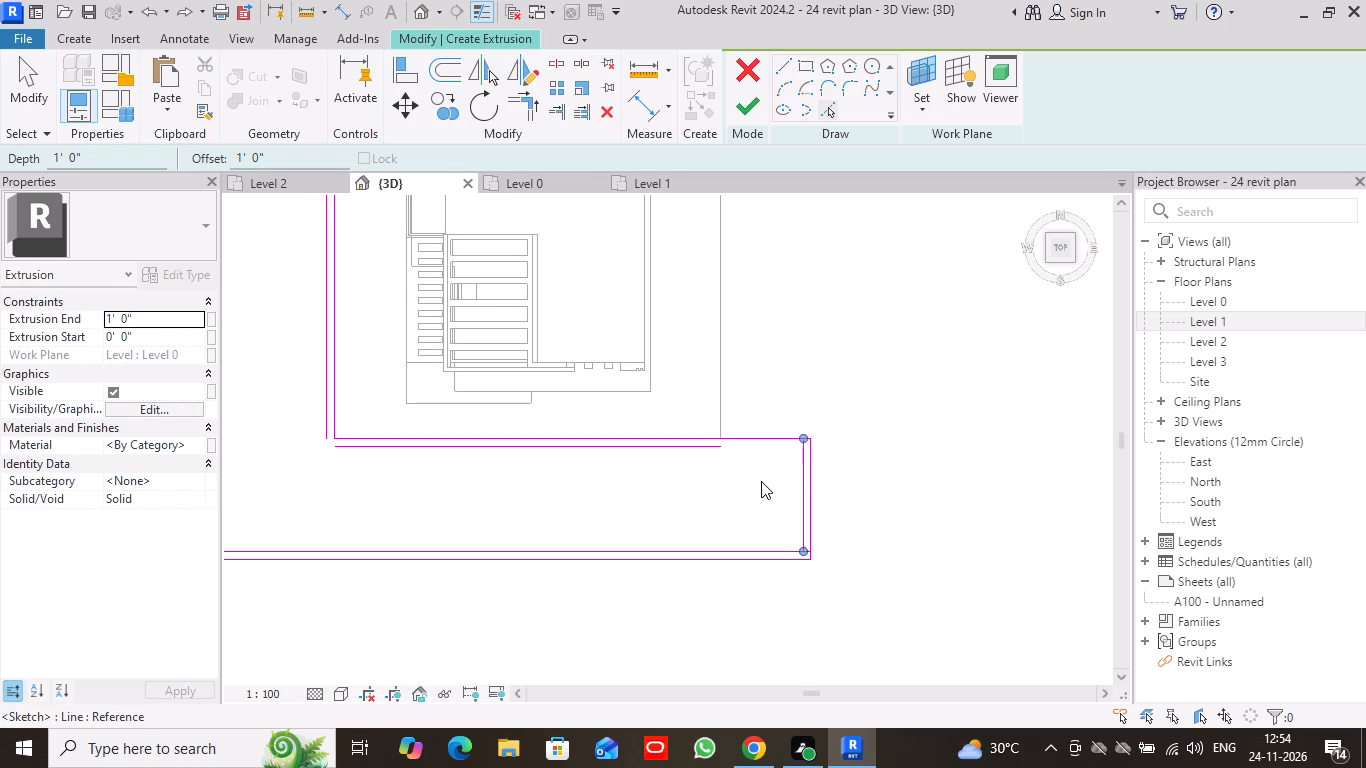
Delete the short offset line beside the front leg's inner edge that stops at the slab's corner.
left_click(23, 72)
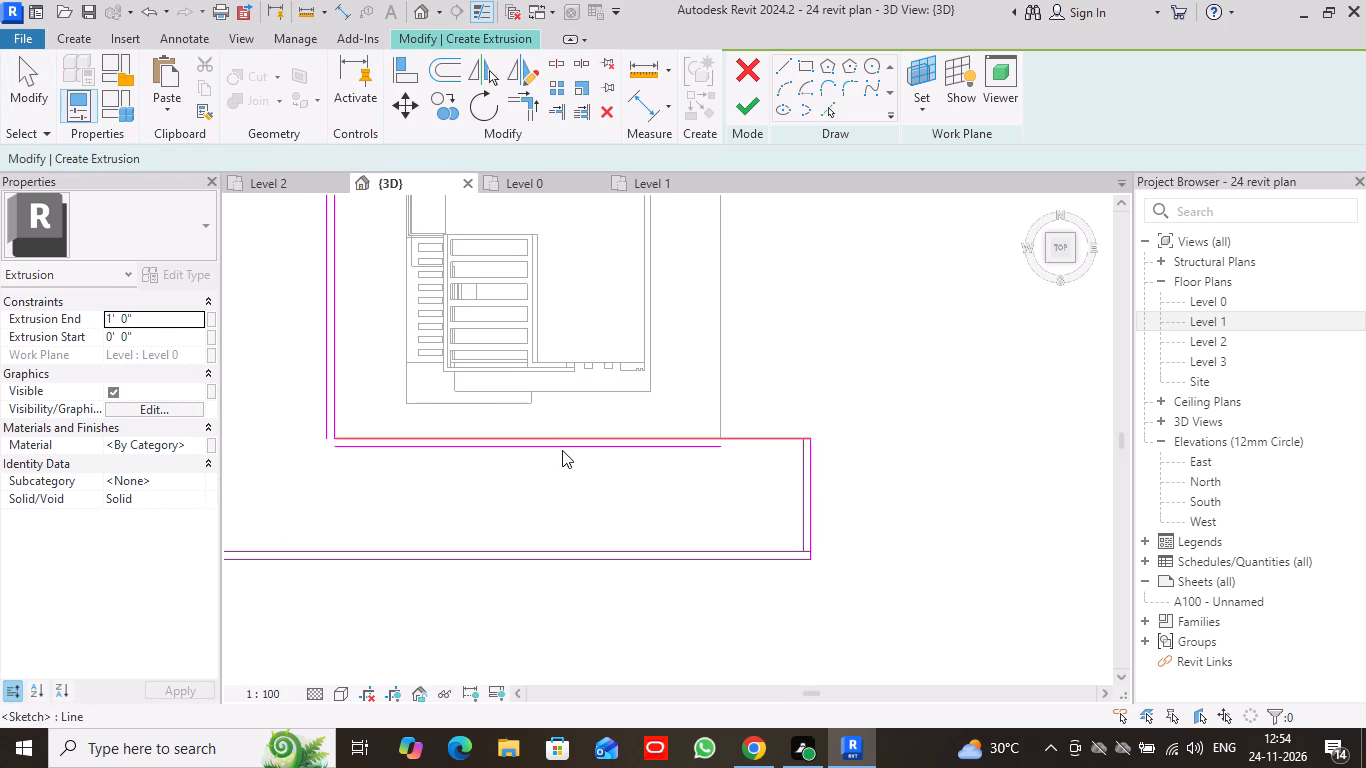
right_click(570, 448)
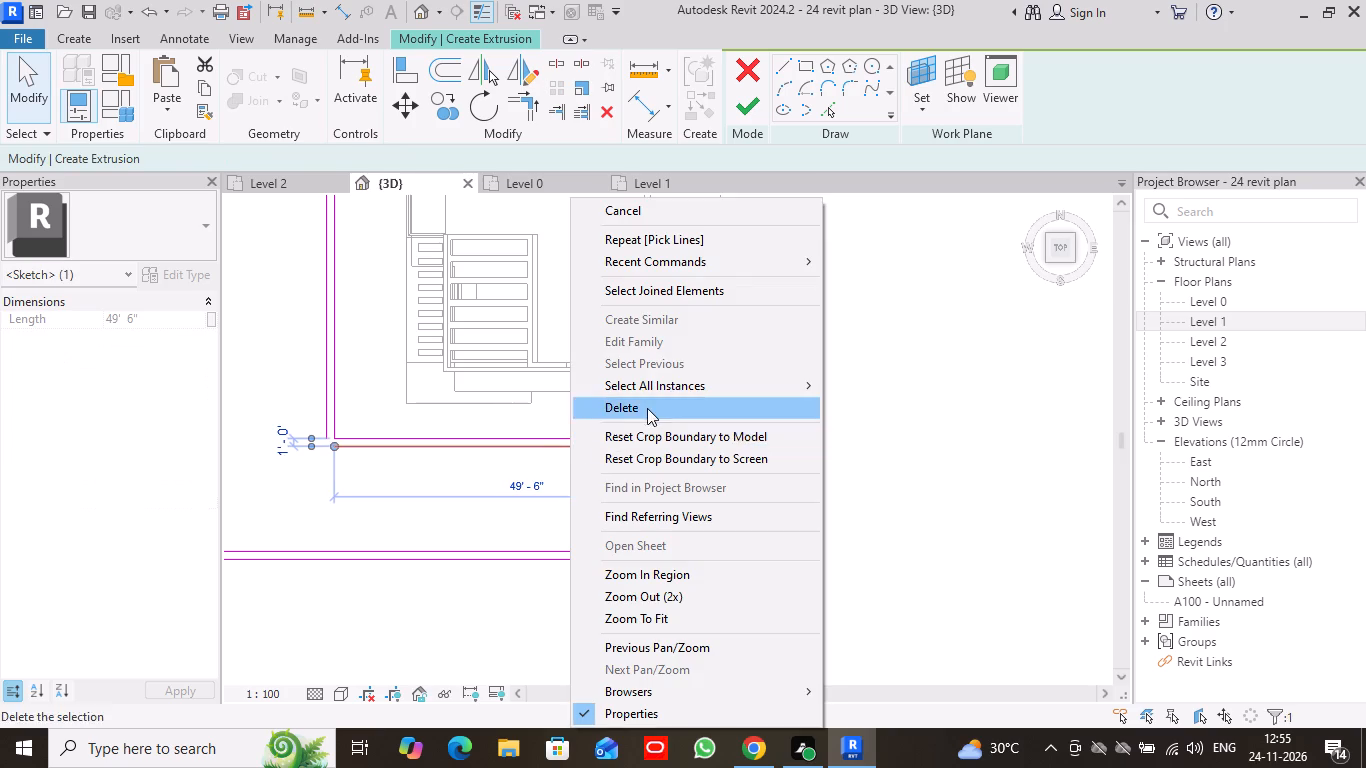
left_click(648, 405)
Add a line offset 1' inward along the full length of the front leg's inner edge.
left_click(827, 109)
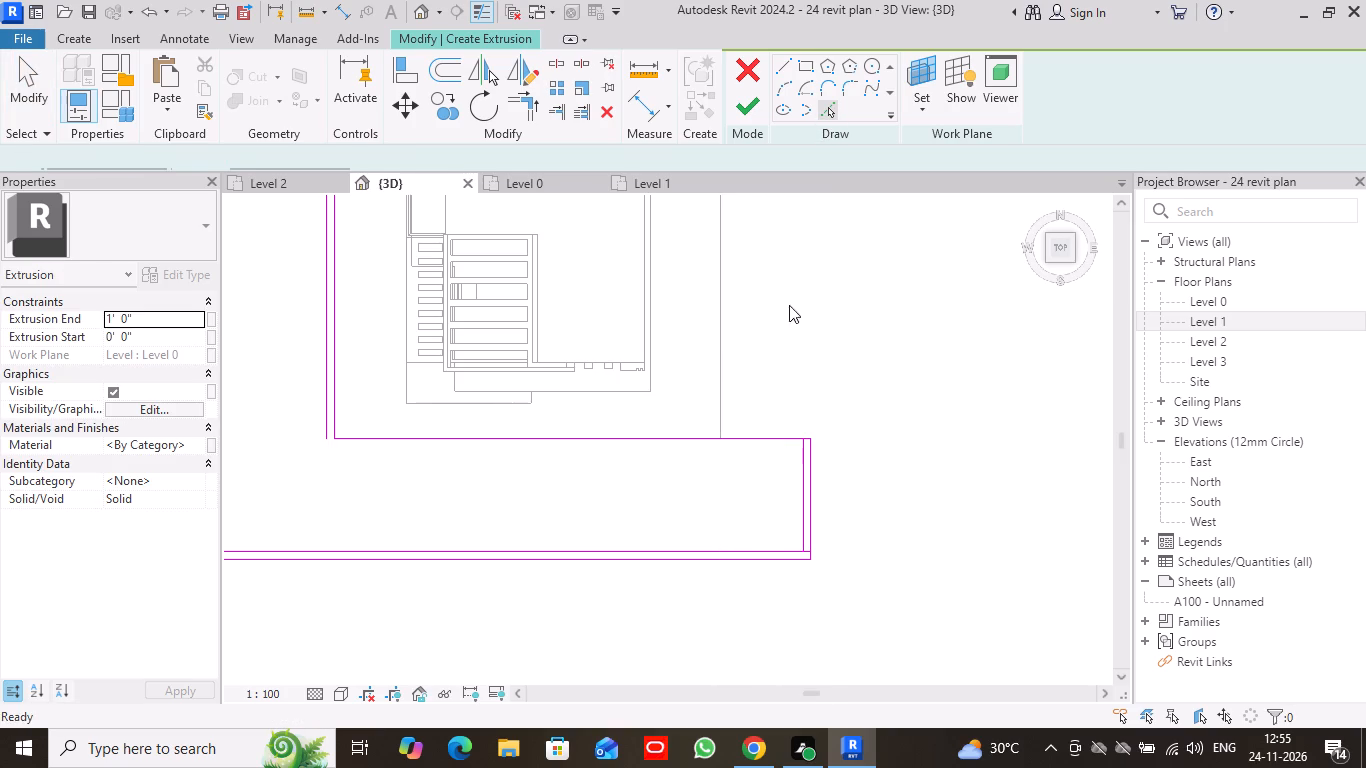
left_click_drag(276, 155, 223, 149)
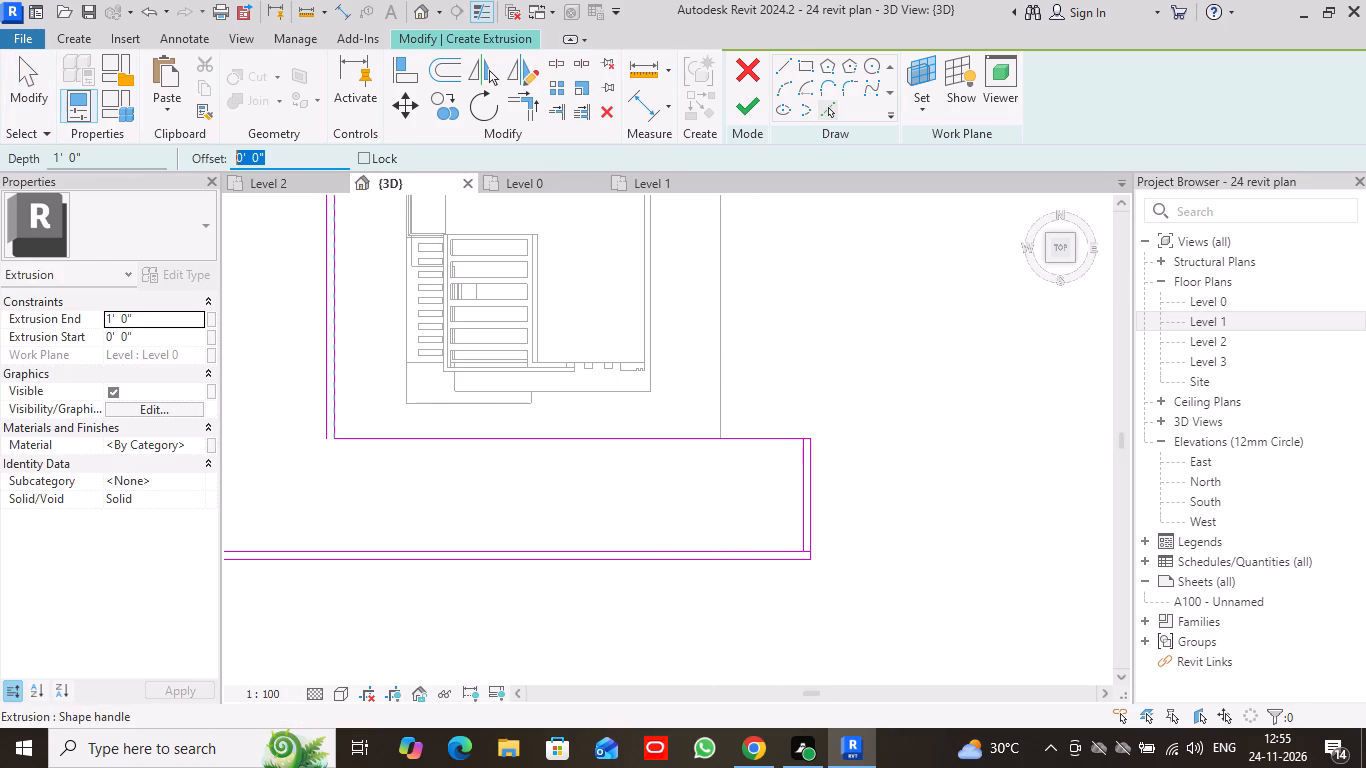
left_click_drag(223, 149, 219, 149)
key("1")
key("apostrophe")
key("Return")
left_click(765, 443)
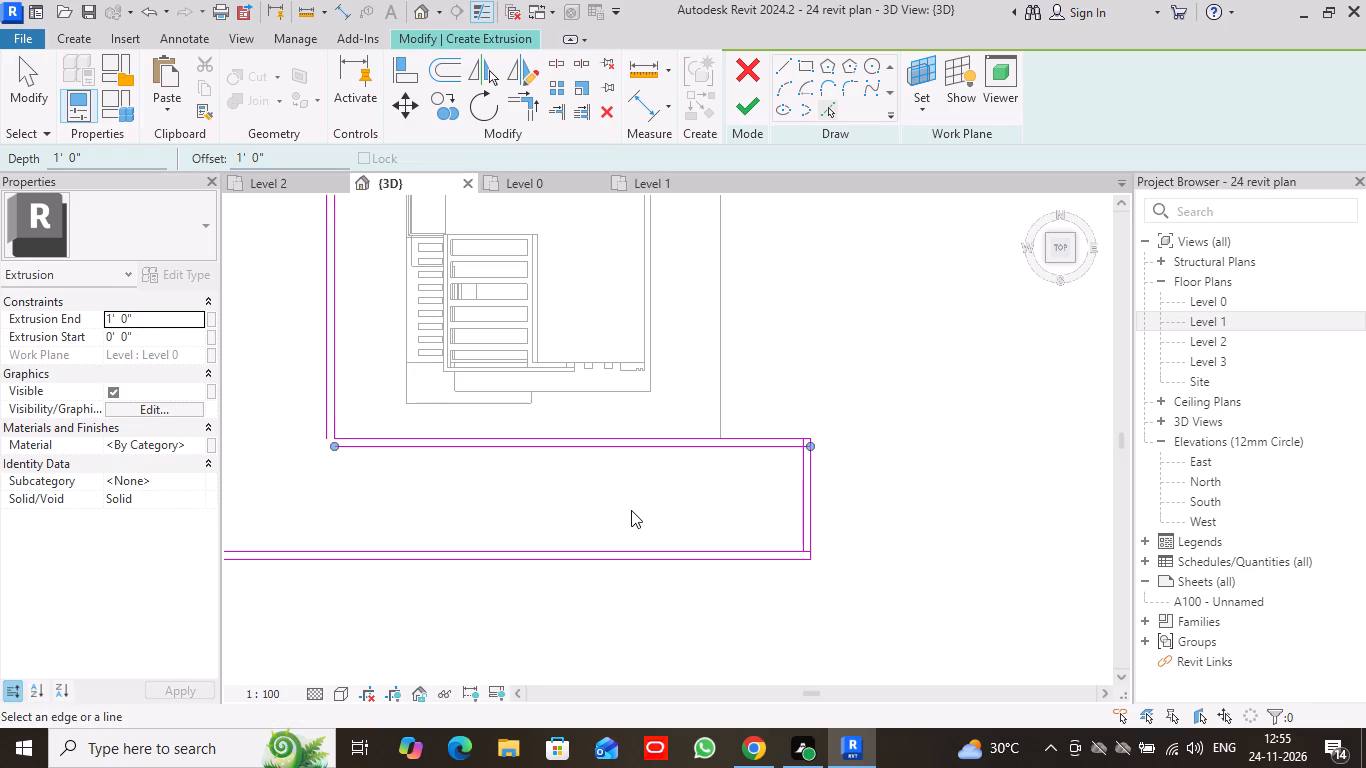
key("Escape")
Delete both the offset end line and the original end line at the free end of the front leg.
scroll(796, 493, "up", 9)
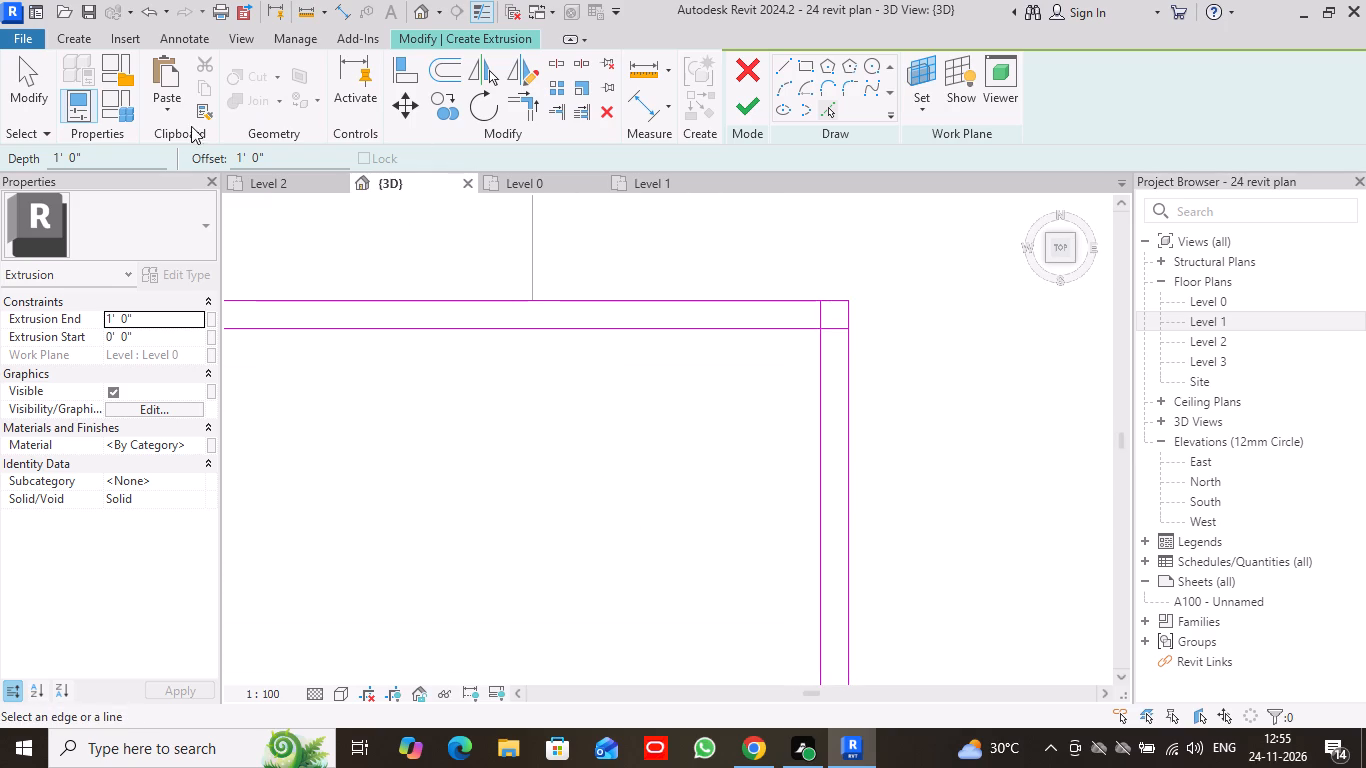
left_click(30, 92)
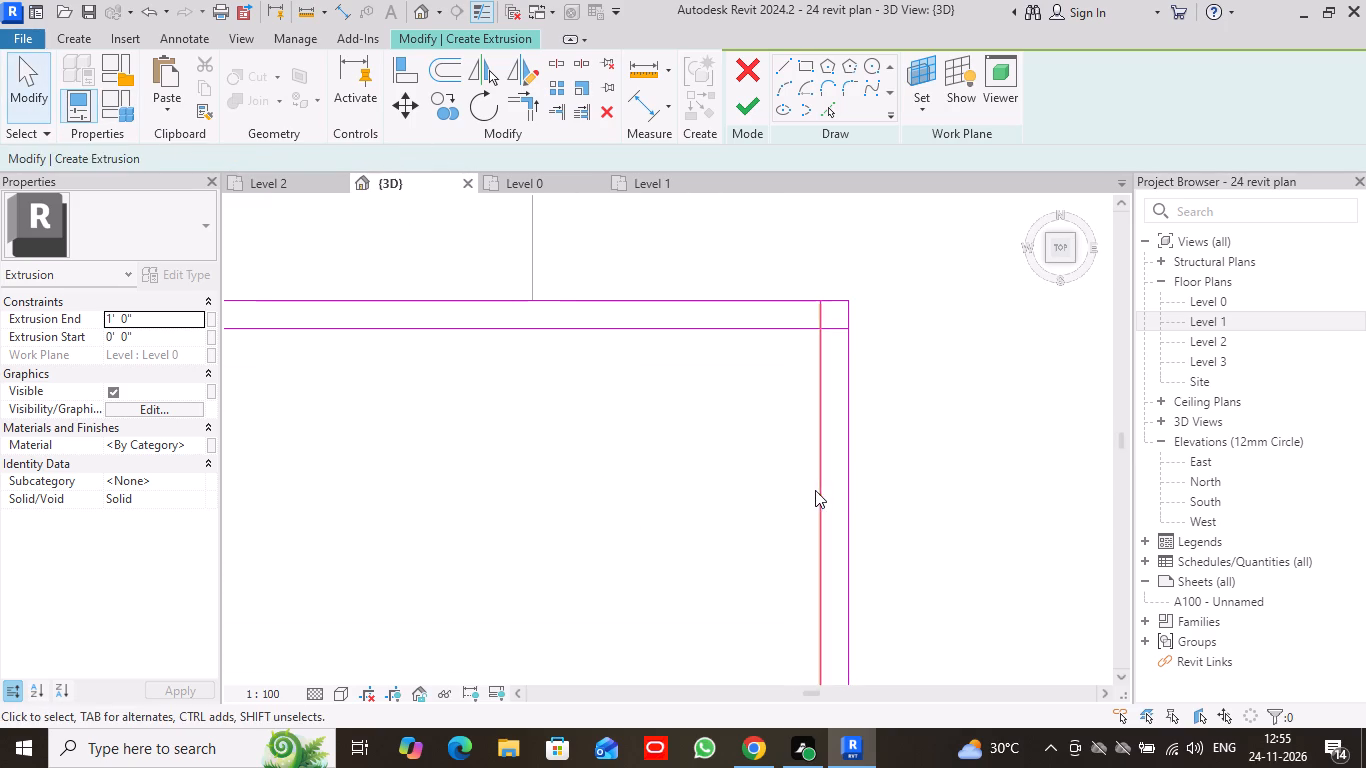
right_click(818, 487)
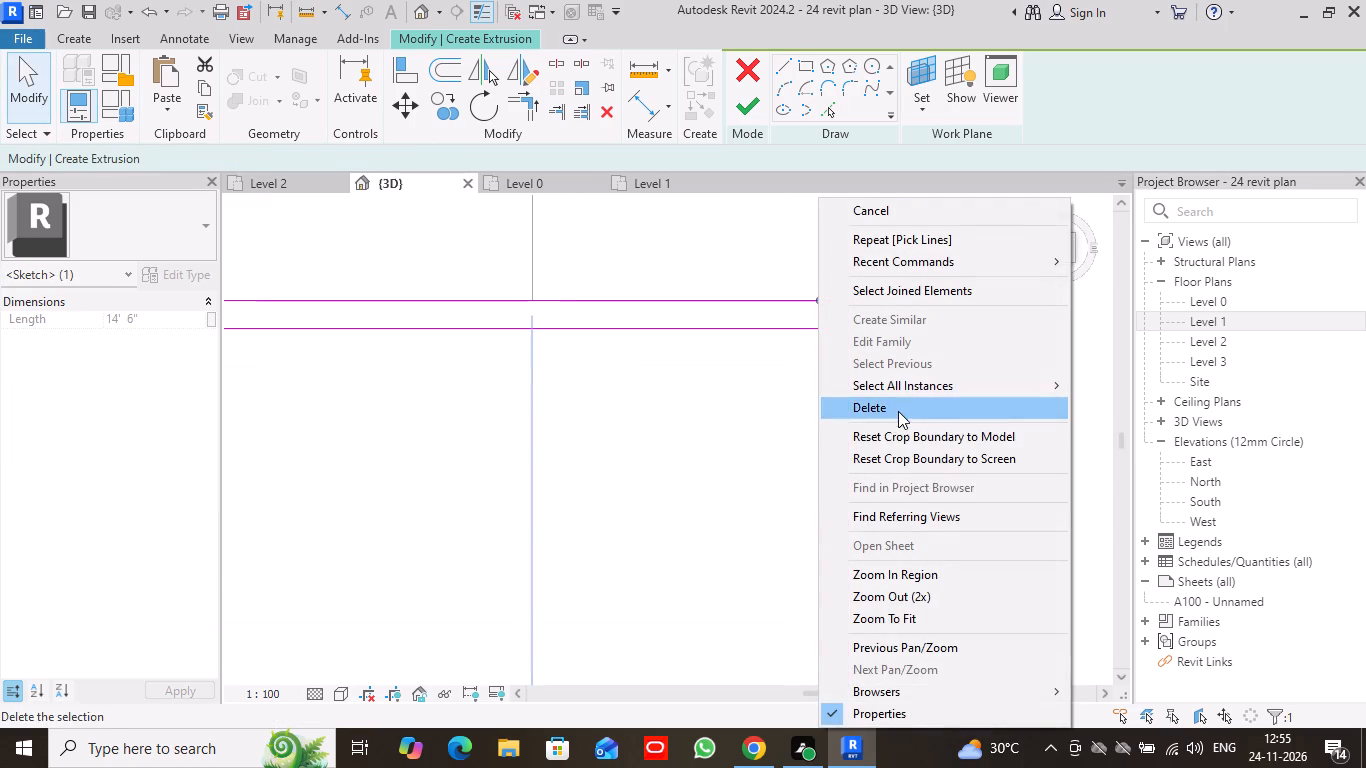
left_click(900, 407)
scroll(872, 452, "down", 5)
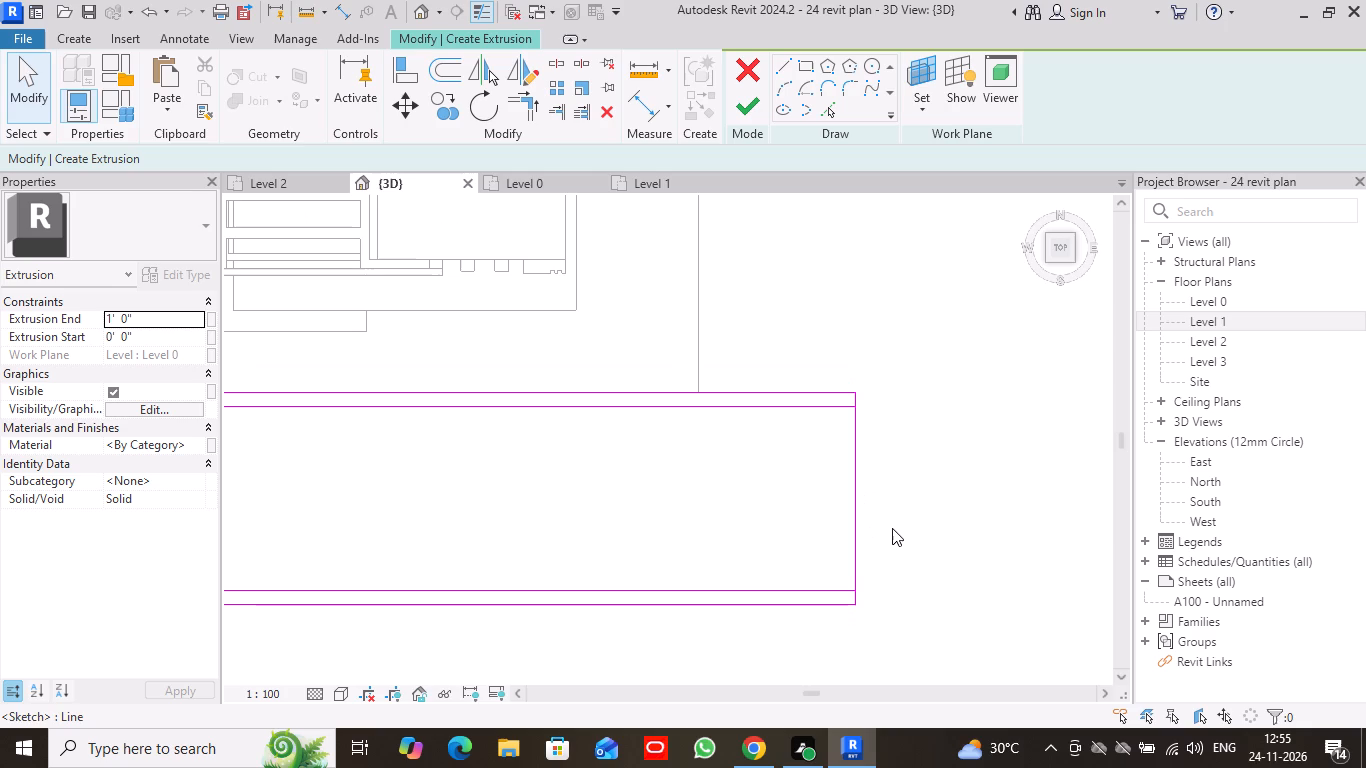
right_click(852, 495)
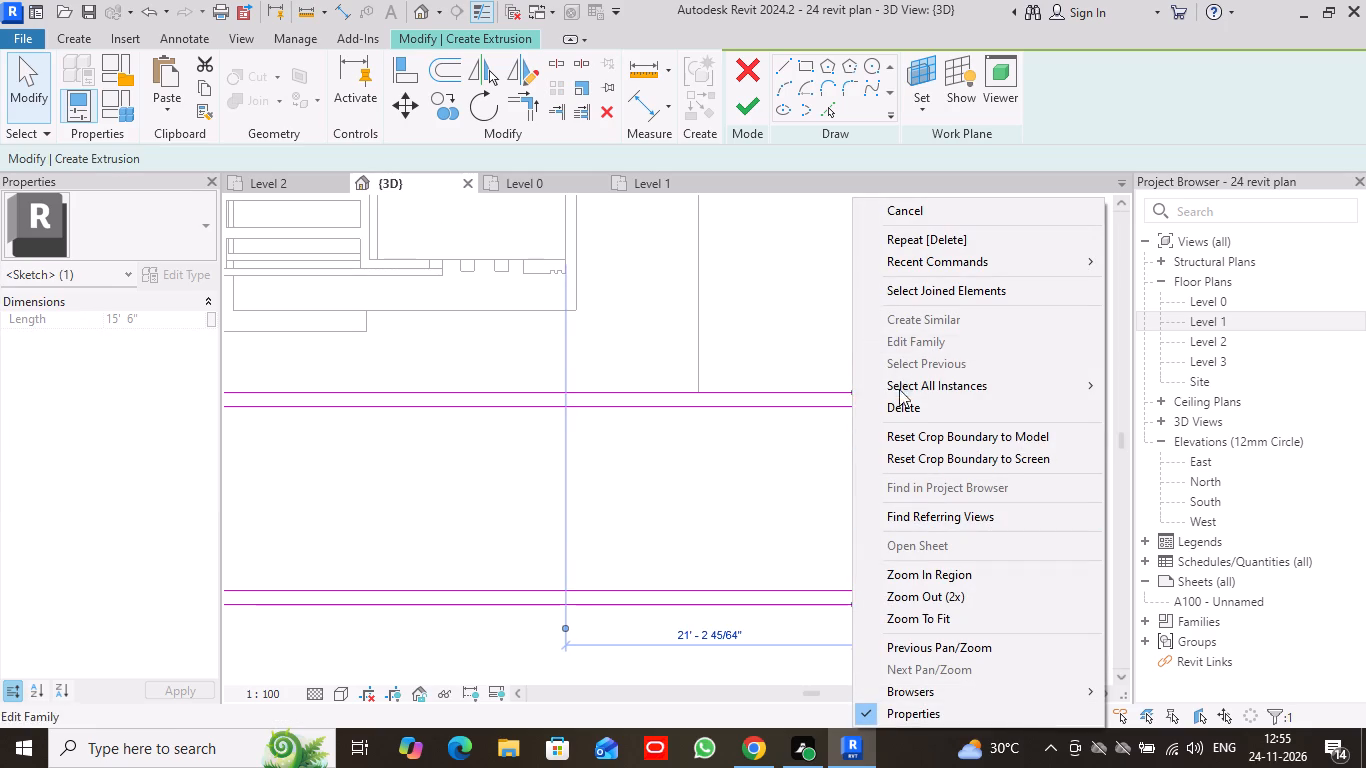
left_click(917, 410)
Close both 1' wide strips at the free end of the front leg with short end lines.
scroll(879, 483, "up", 4)
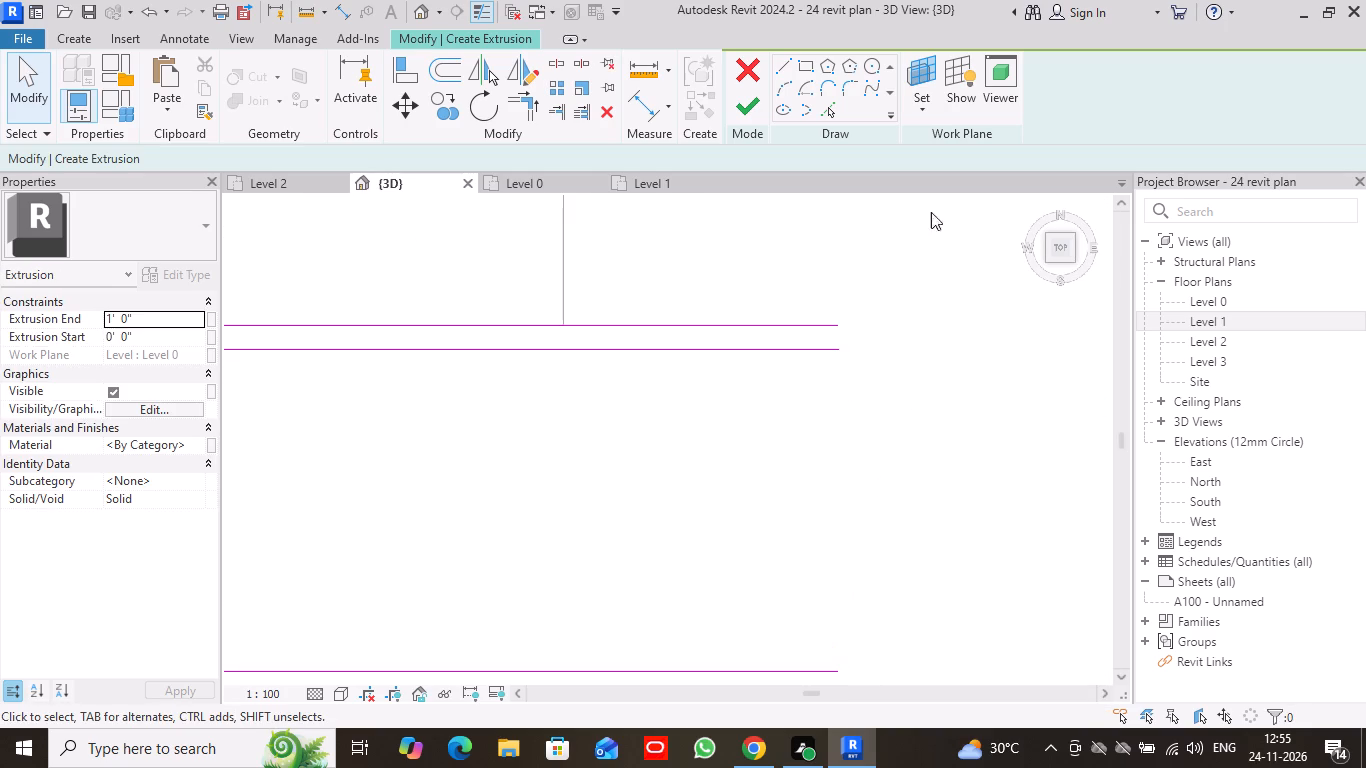
left_click(788, 58)
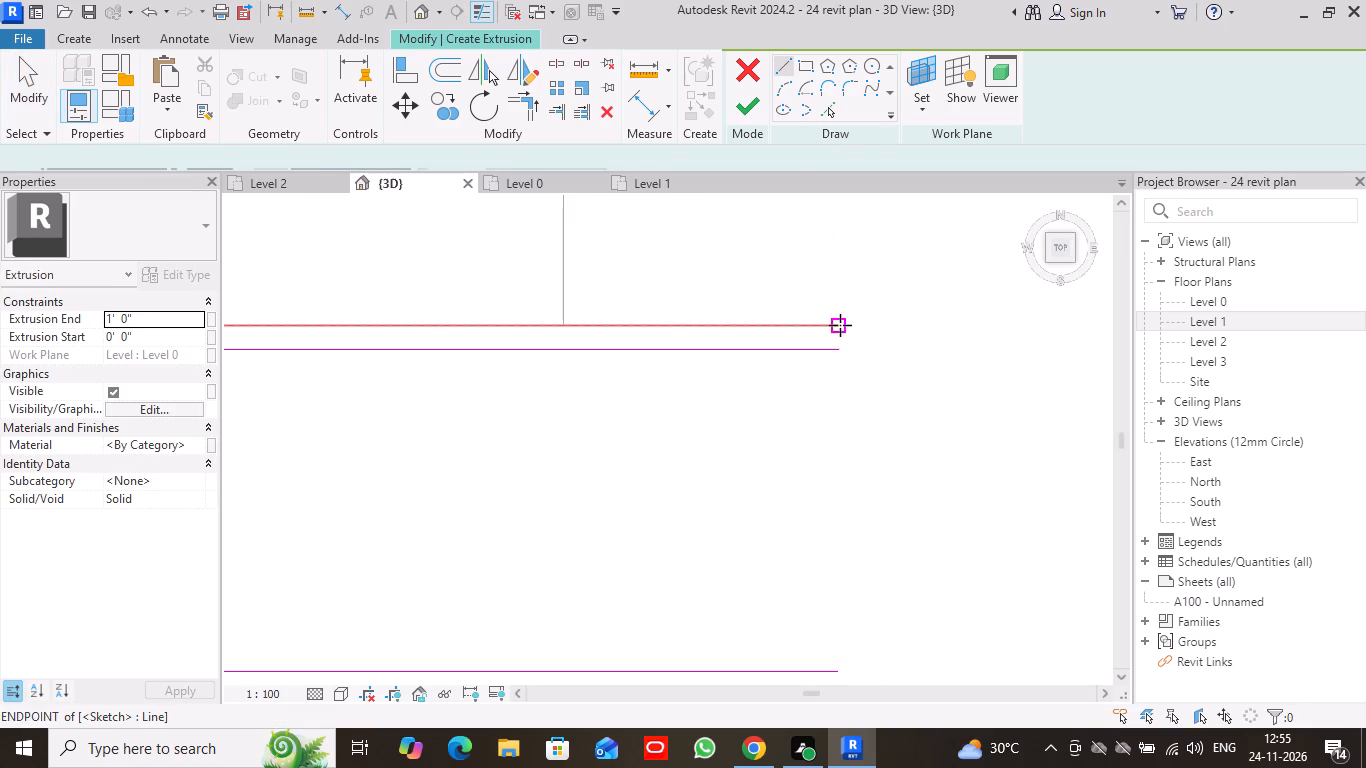
left_click(840, 325)
left_click(841, 346)
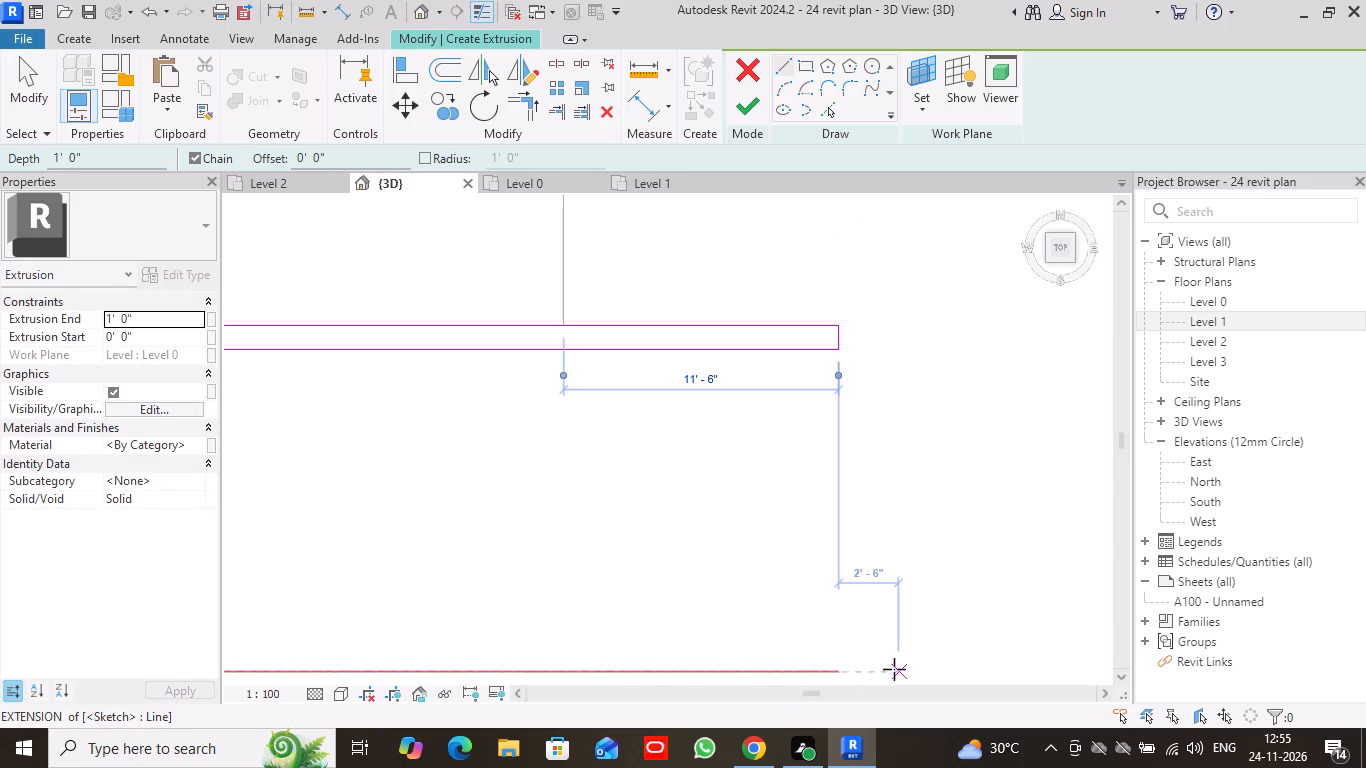
middle_click_drag(874, 674, 870, 515)
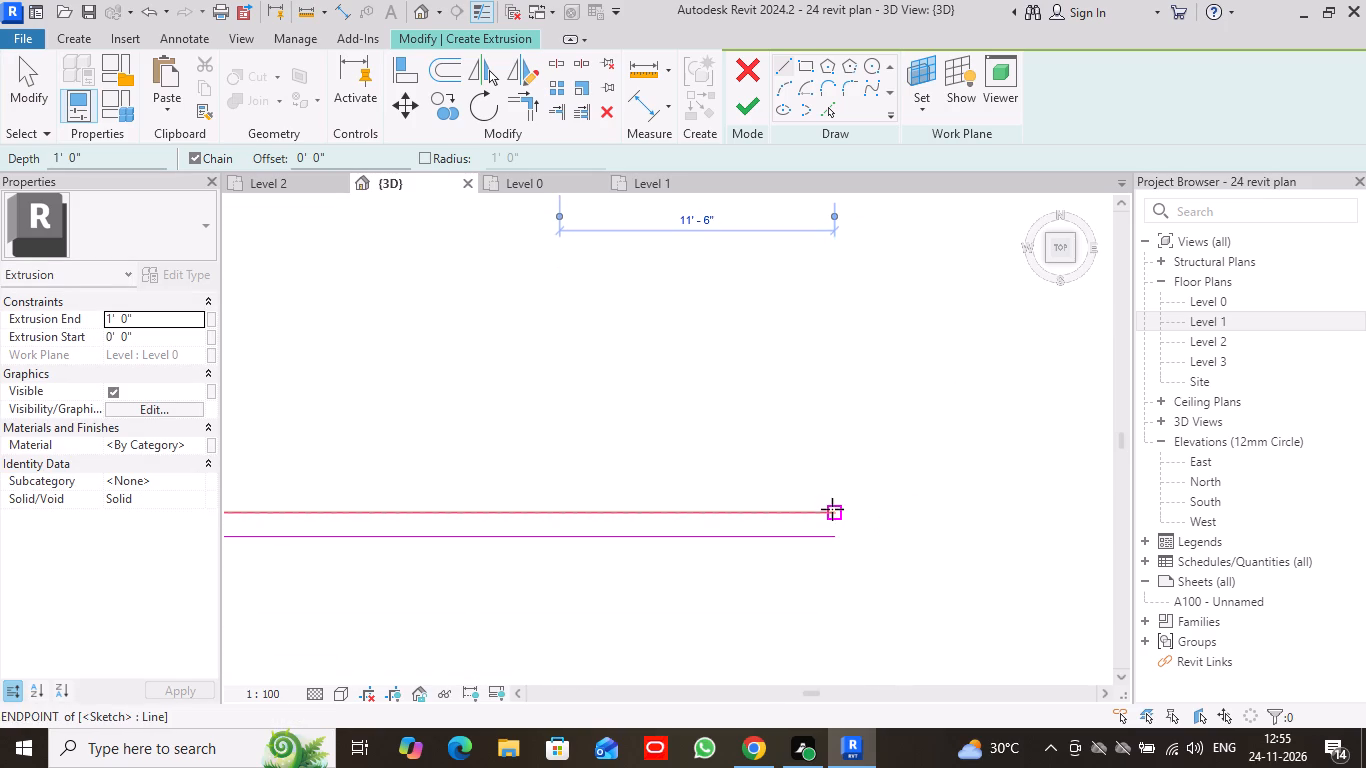
left_click(832, 509)
left_click(837, 532)
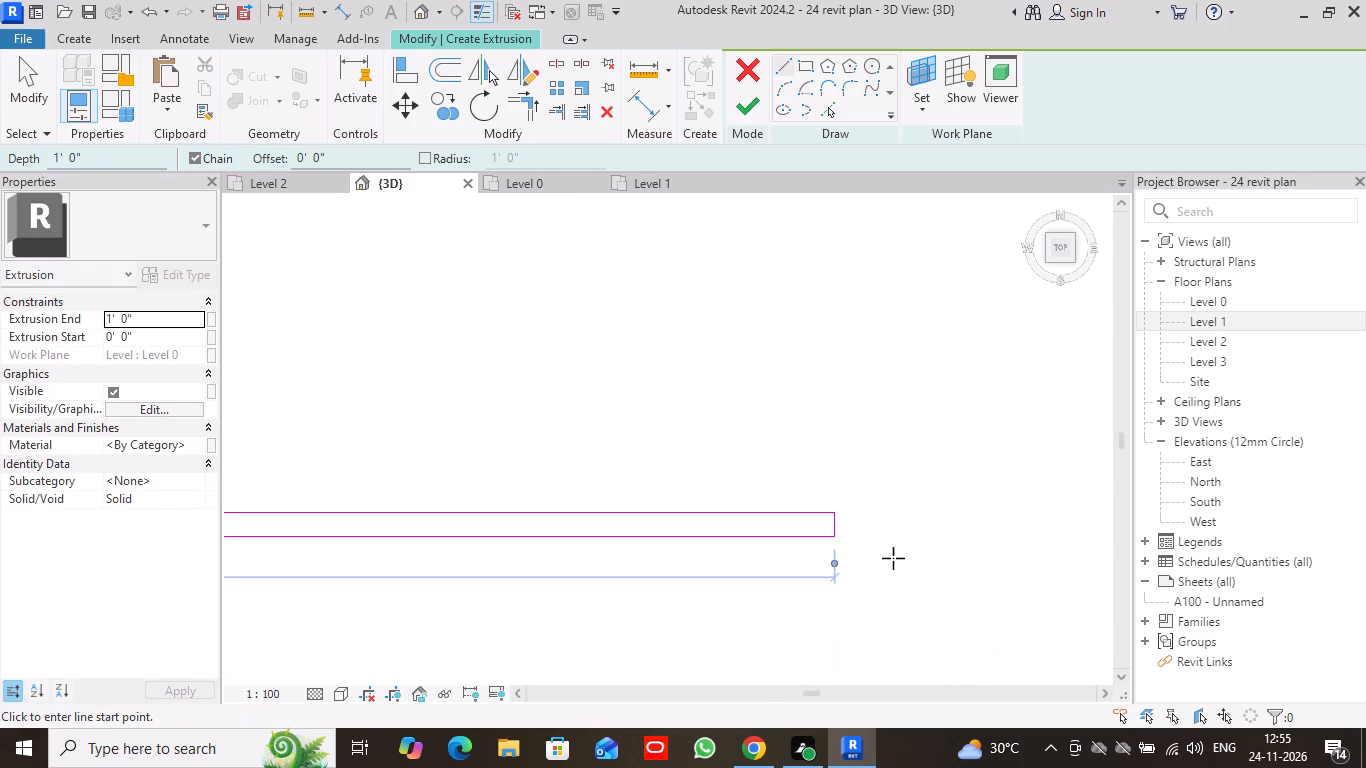
Delete the 23' end line spanning the free end of the side leg.
scroll(893, 558, "down", 6)
middle_click_drag(613, 495, 949, 465)
scroll(613, 495, "down", 1)
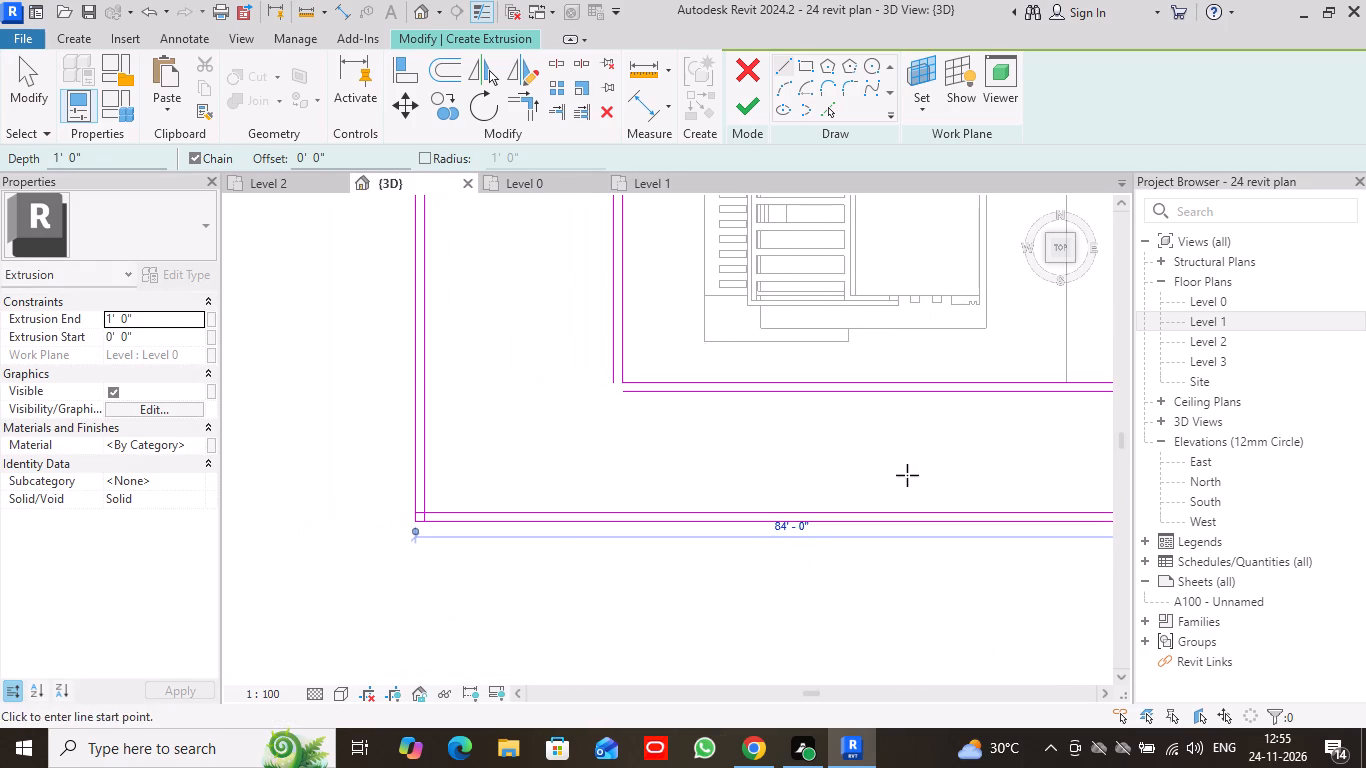
scroll(672, 452, "down", 2)
middle_click_drag(554, 373, 533, 645)
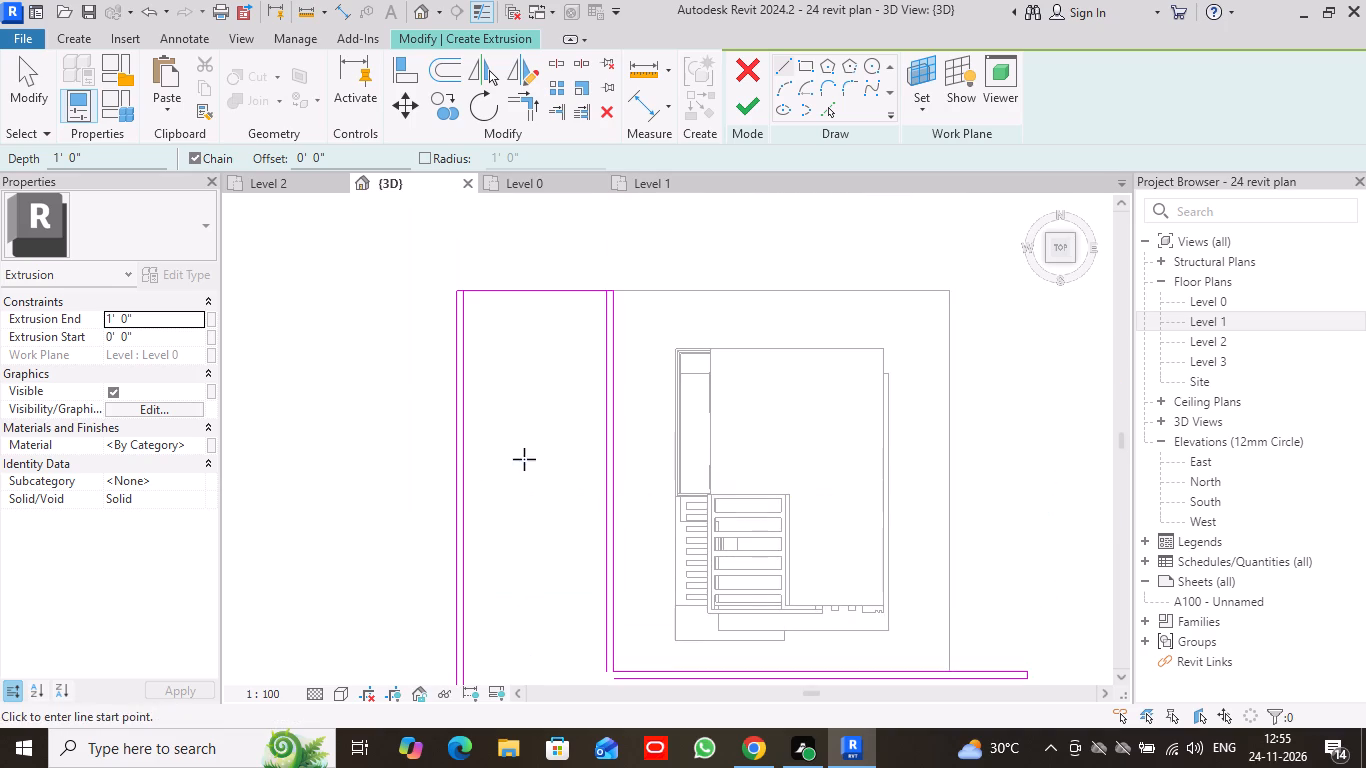
middle_click_drag(533, 351, 519, 520)
scroll(503, 503, "up", 4)
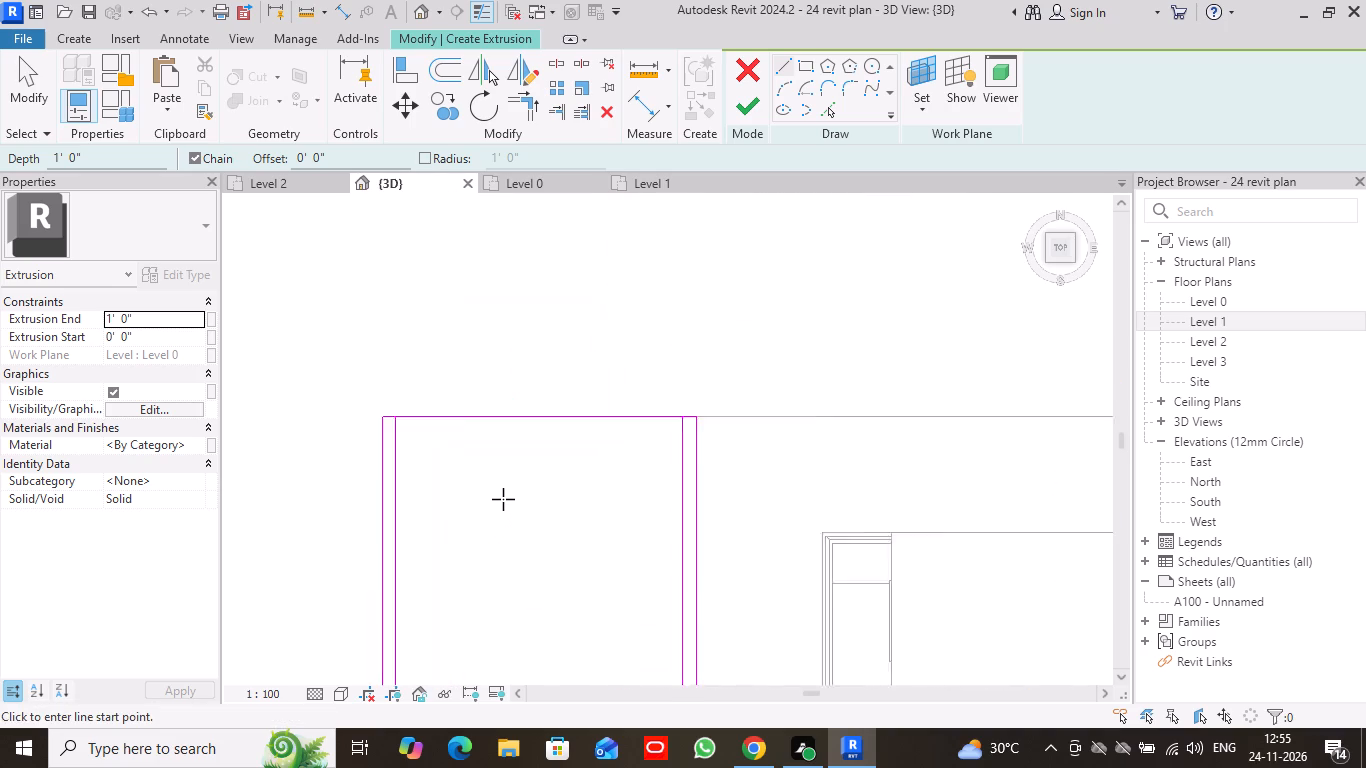
scroll(503, 499, "up", 5)
middle_click_drag(520, 473, 563, 472)
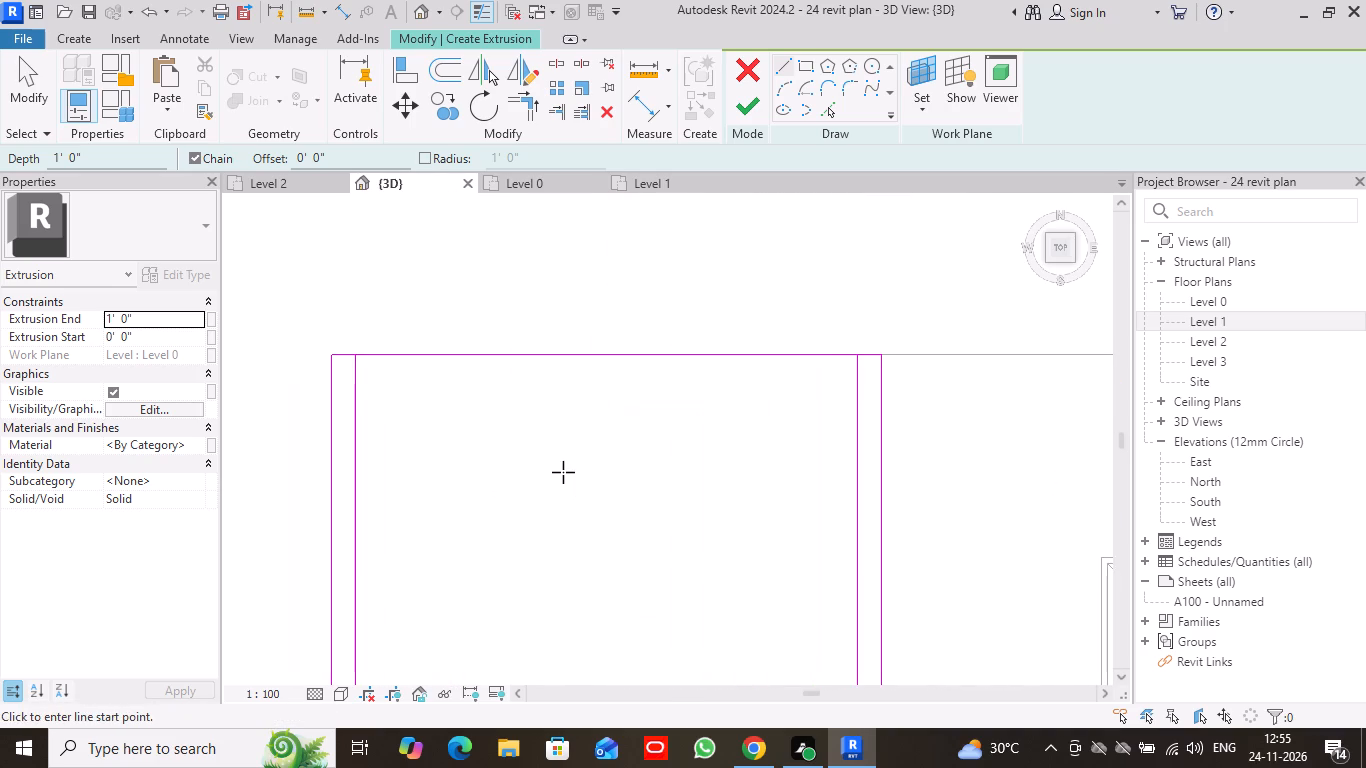
left_click(32, 85)
right_click(685, 350)
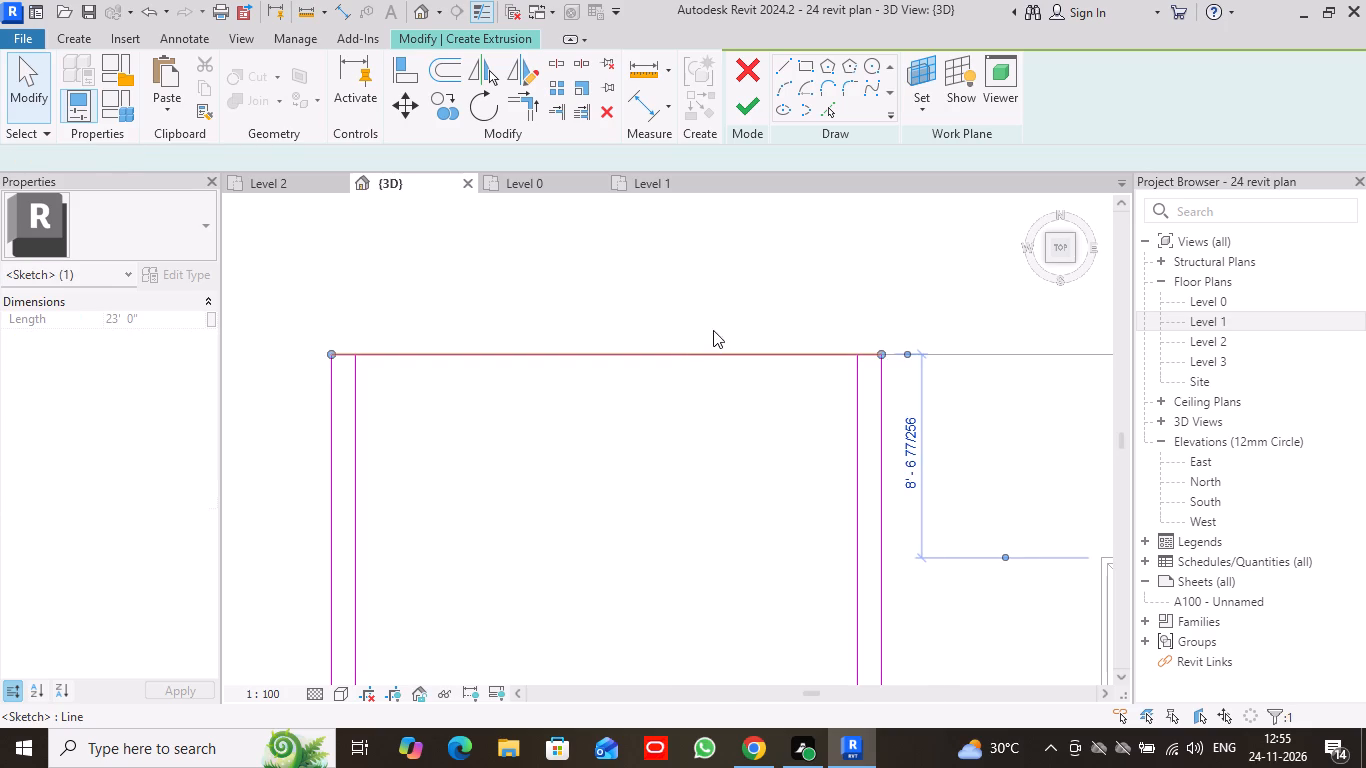
left_click(752, 405)
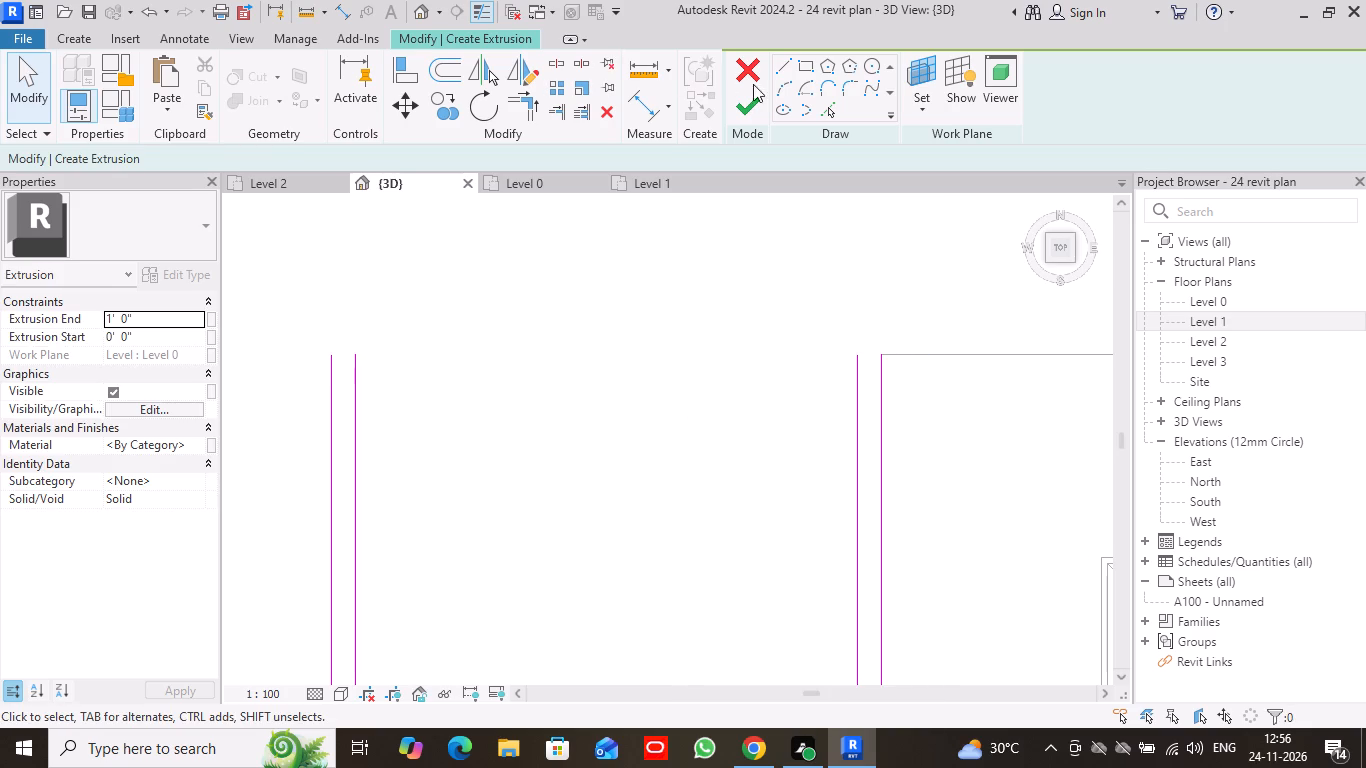
Close both 1' wide strips at the free end of the side leg with short end lines.
left_click(783, 67)
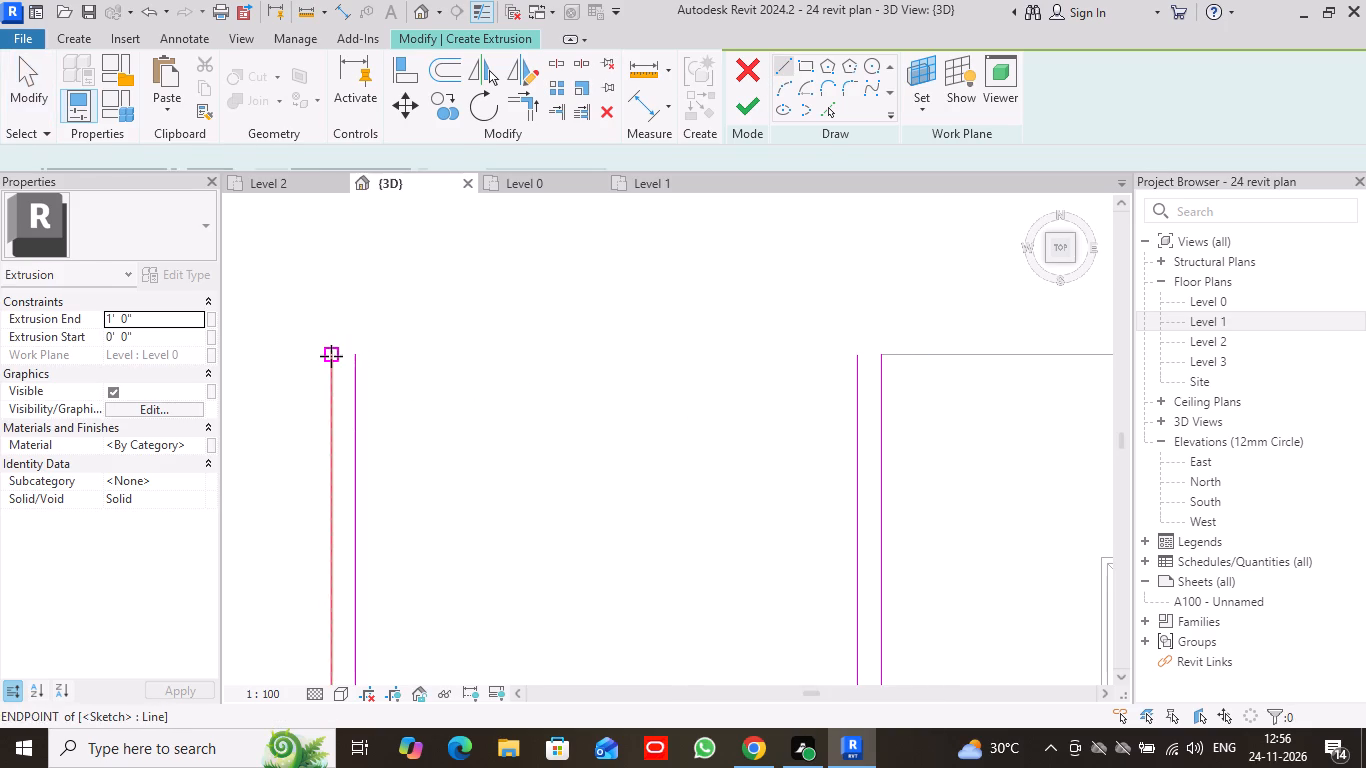
left_click(331, 356)
left_click(357, 356)
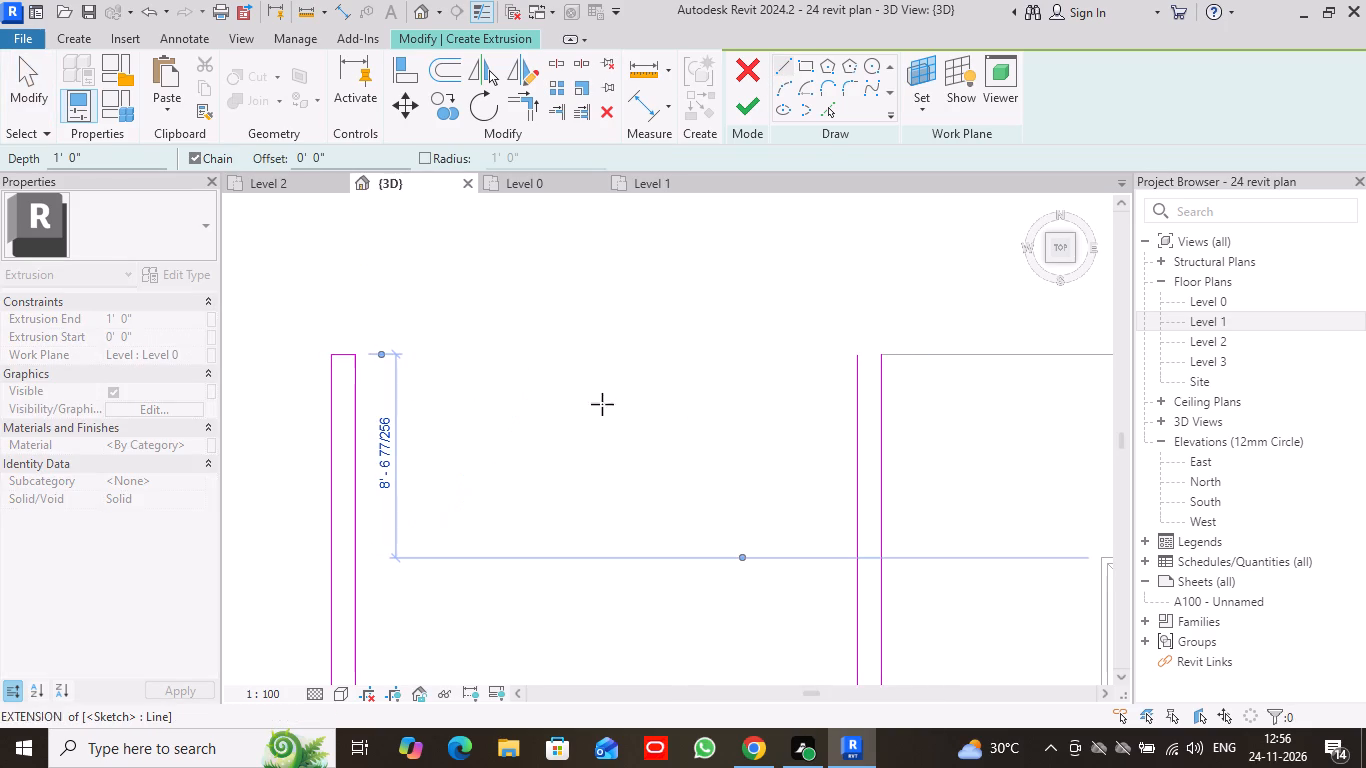
left_click(859, 354)
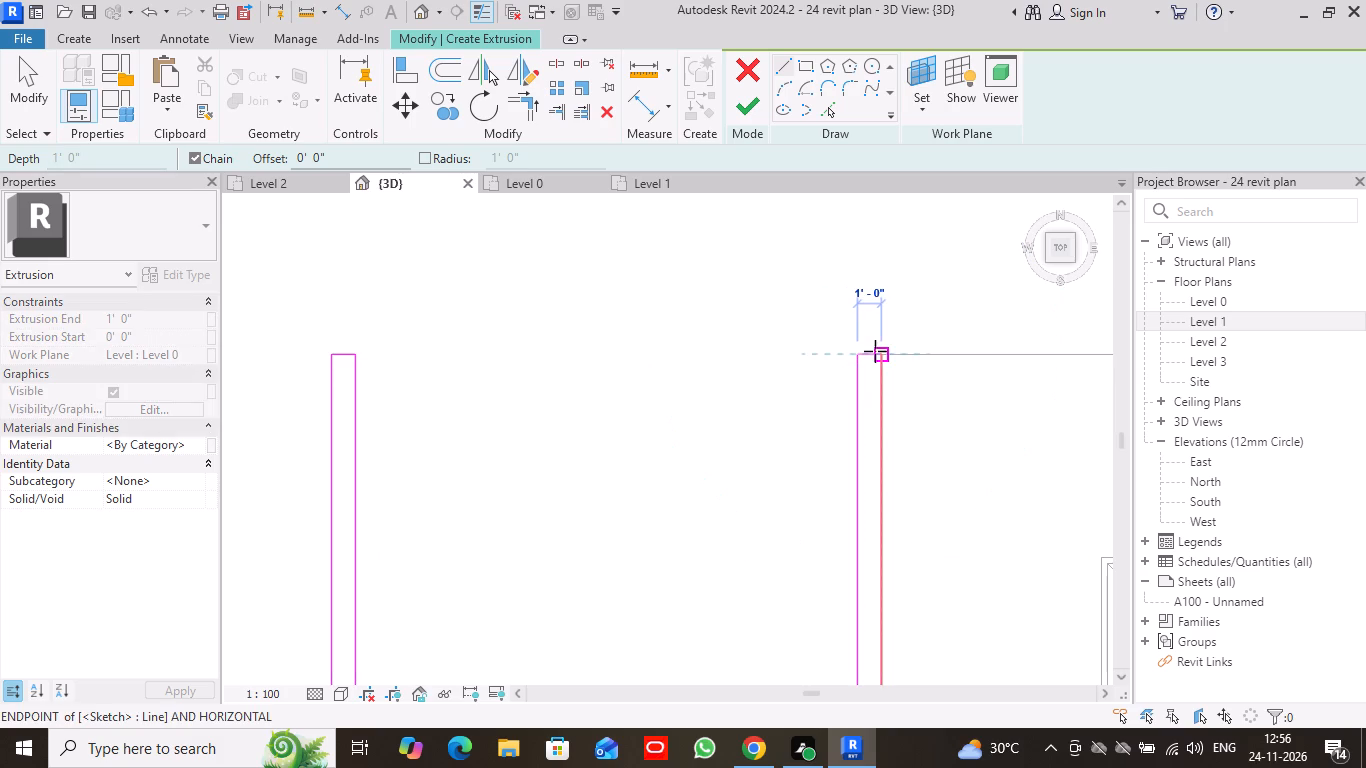
left_click(877, 353)
Trim or extend the offset lines of both strips to form clean corners where the side and front legs meet.
scroll(765, 425, "down", 6)
middle_click_drag(750, 517, 525, 187)
scroll(566, 648, "down", 1)
middle_click_drag(564, 635, 602, 384)
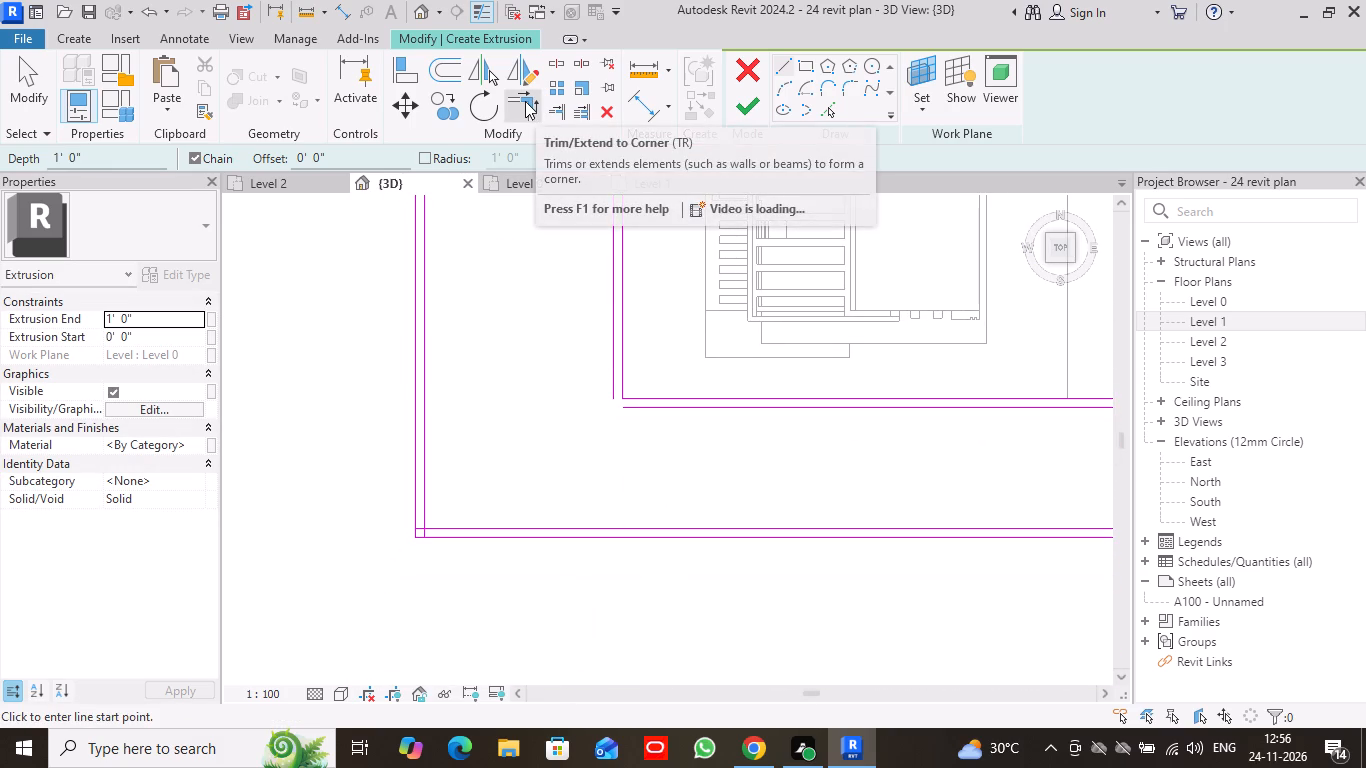
left_click(525, 101)
left_click(614, 372)
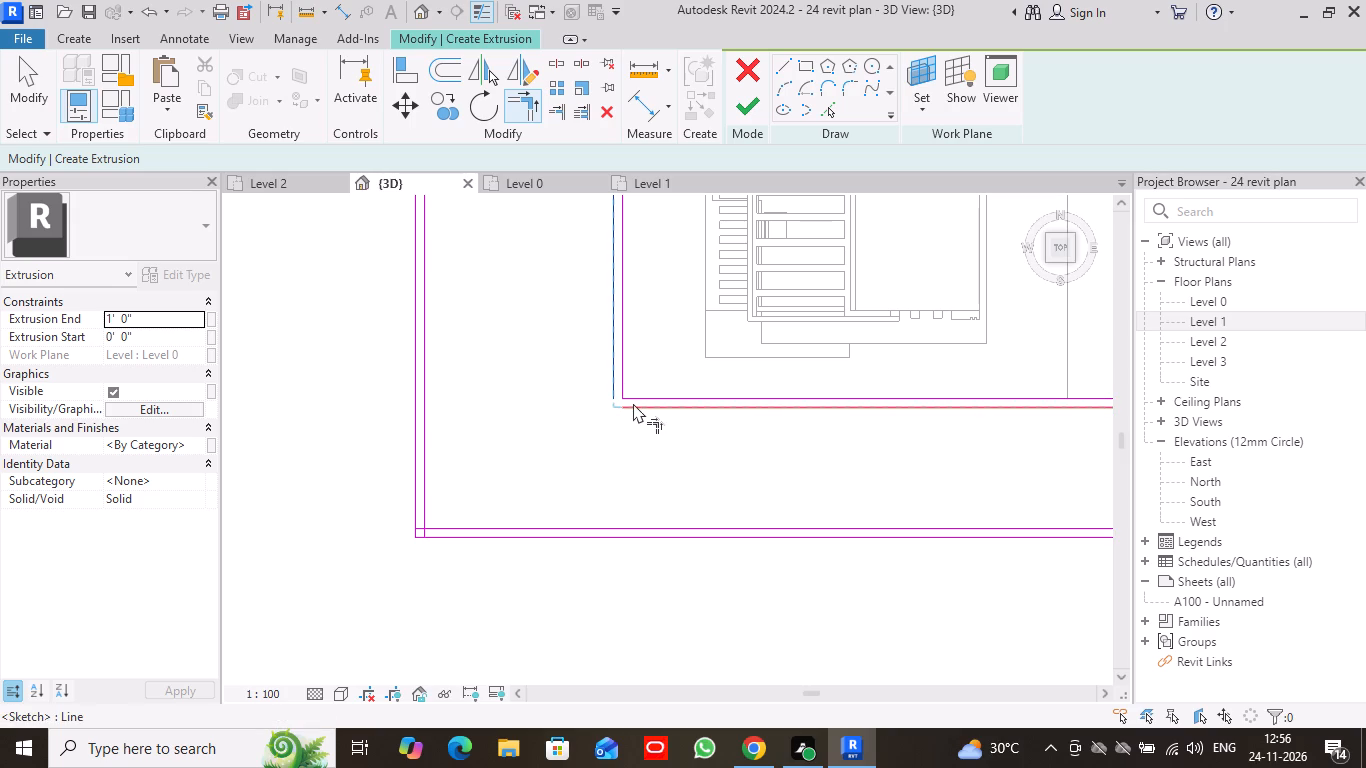
left_click(633, 403)
left_click(425, 498)
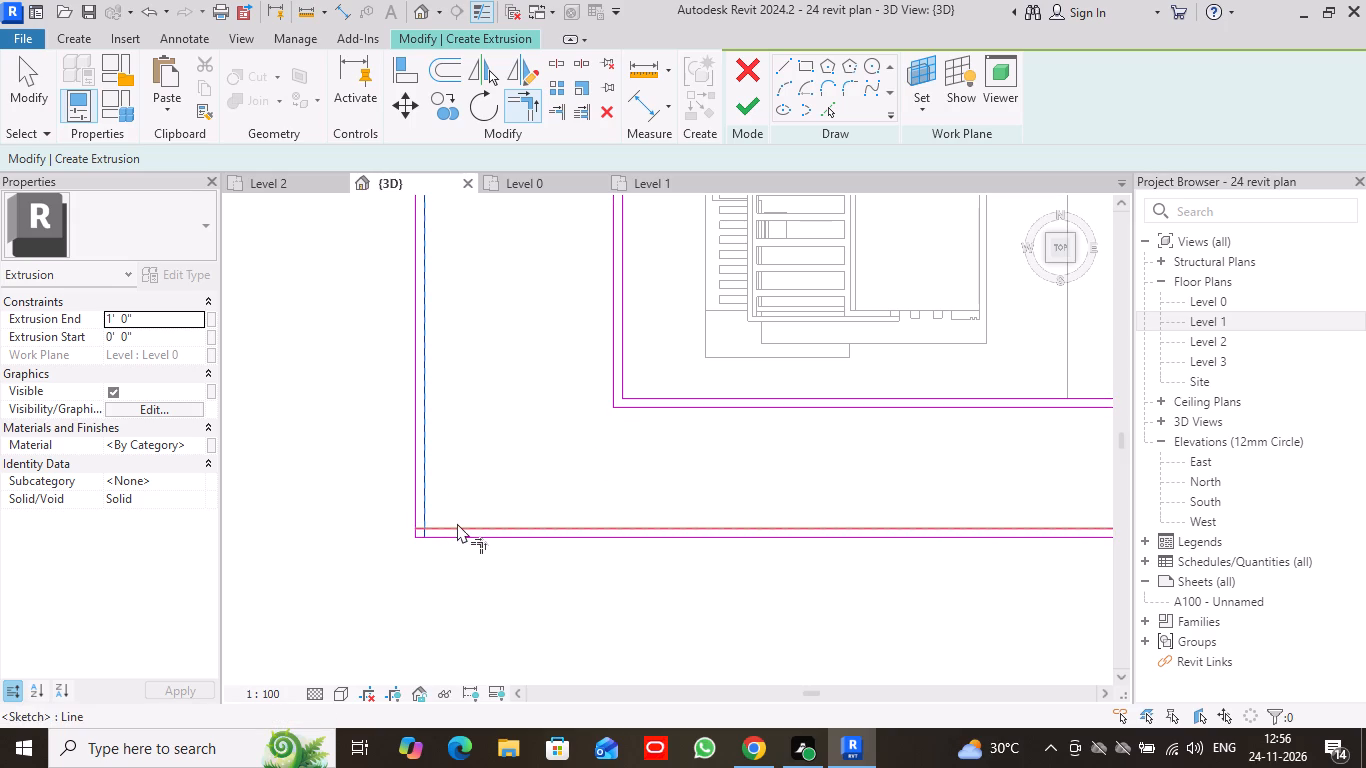
left_click(458, 524)
Draw two cross lines 16' apart across the inner strip's front leg, aligned with both ends of the building's front projection.
scroll(718, 470, "down", 5)
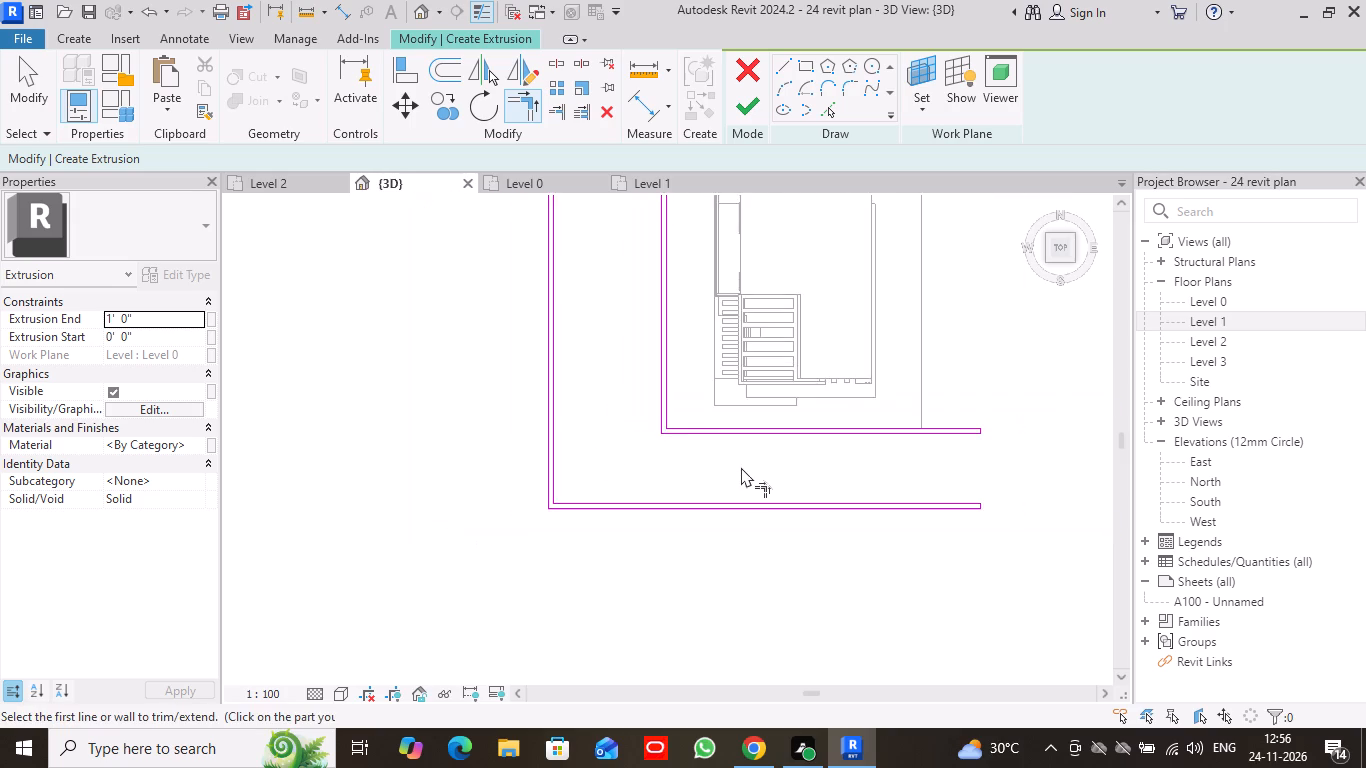
middle_click_drag(645, 340, 576, 487)
scroll(678, 610, "up", 3)
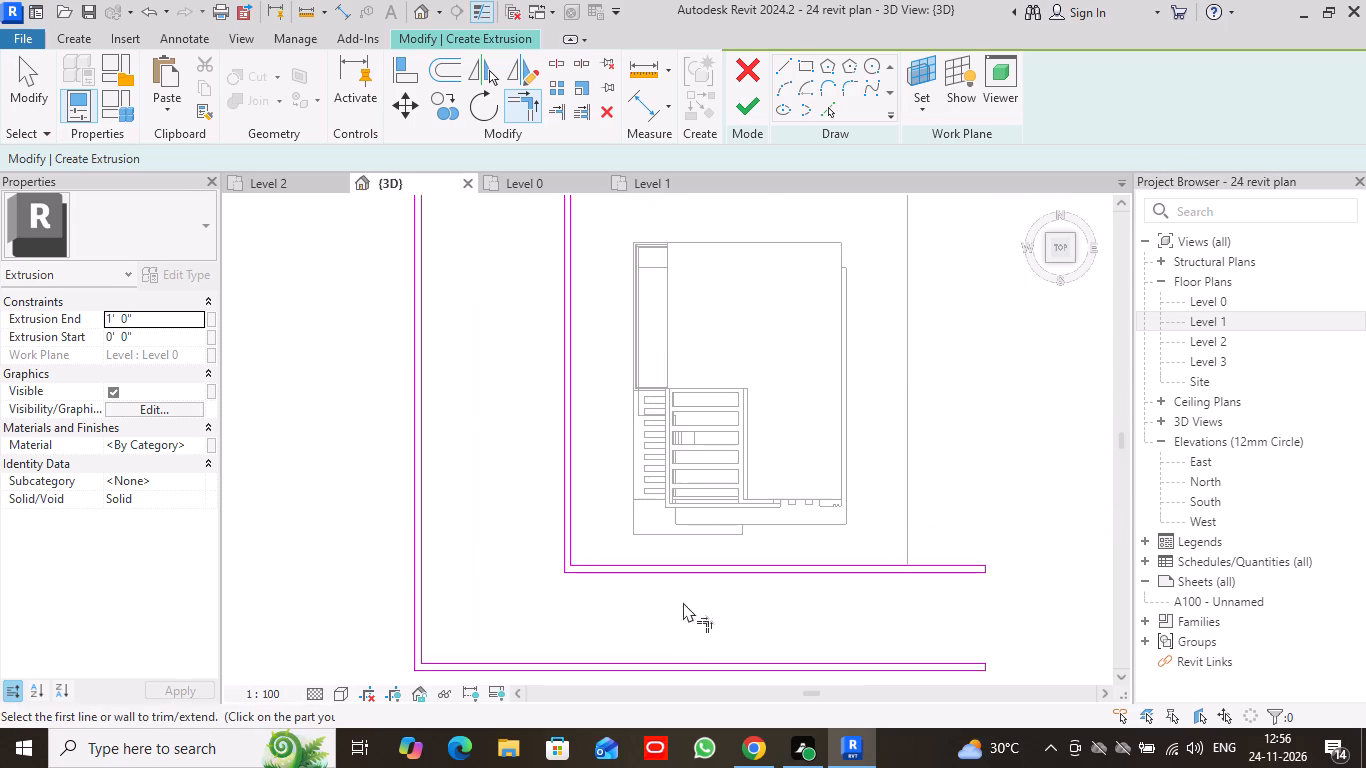
scroll(683, 602, "up", 4)
middle_click_drag(960, 583, 918, 473)
scroll(789, 524, "down", 5)
middle_click_drag(530, 325, 506, 464)
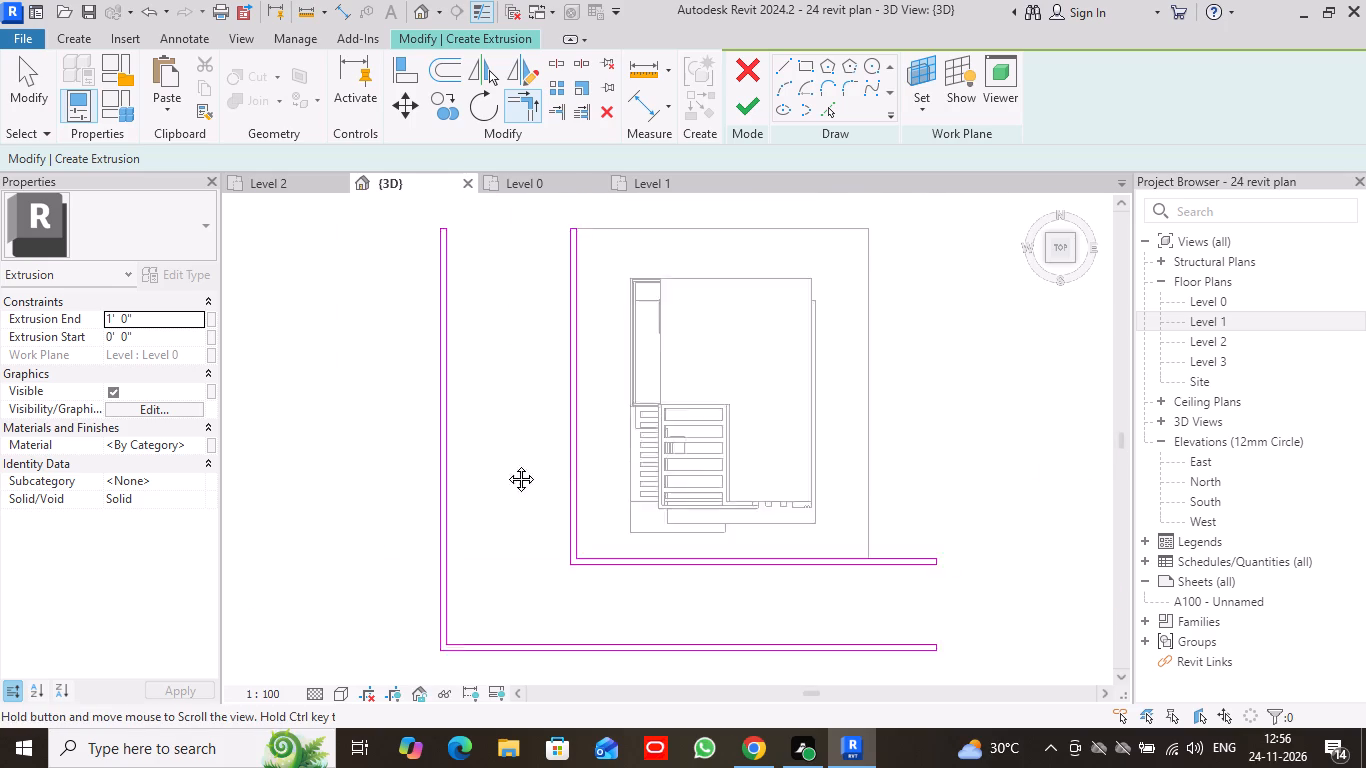
middle_click_drag(506, 464, 498, 348)
scroll(660, 538, "up", 4)
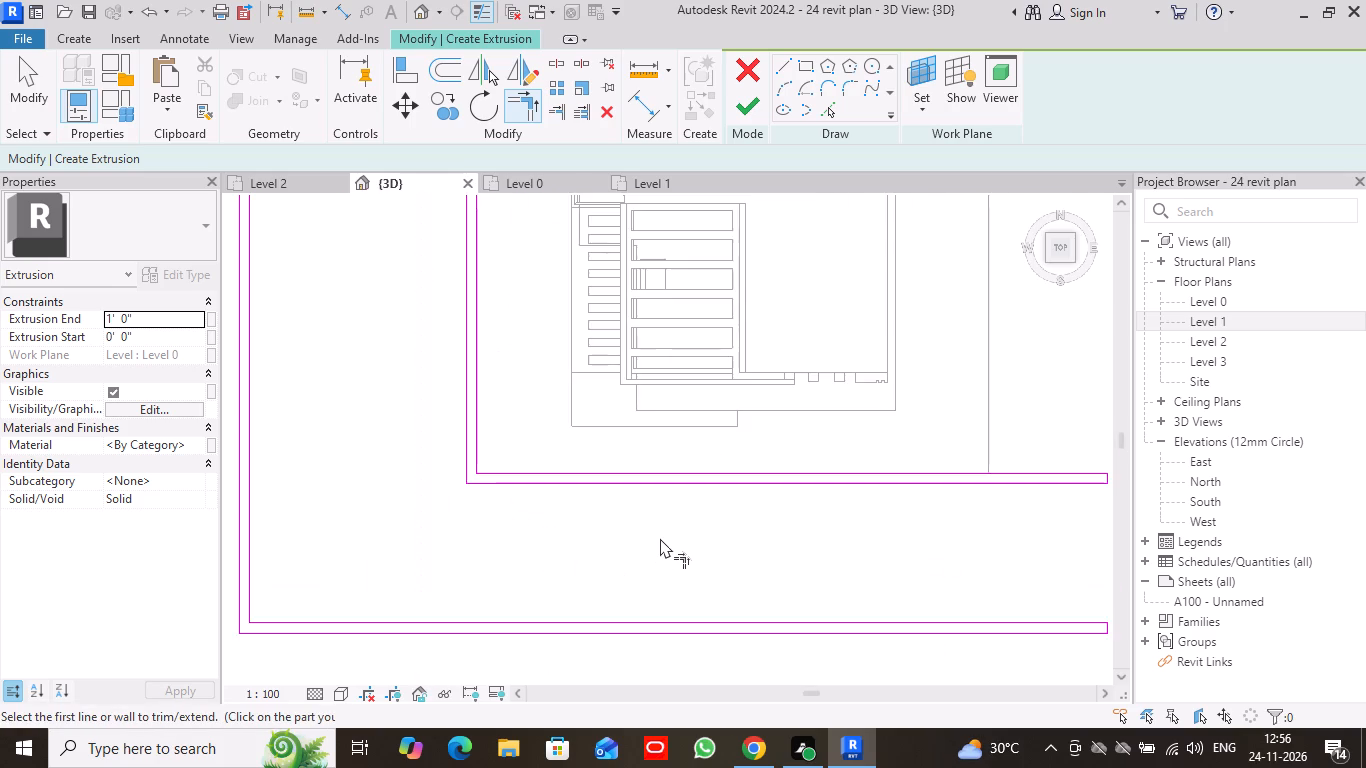
scroll(660, 538, "up", 4)
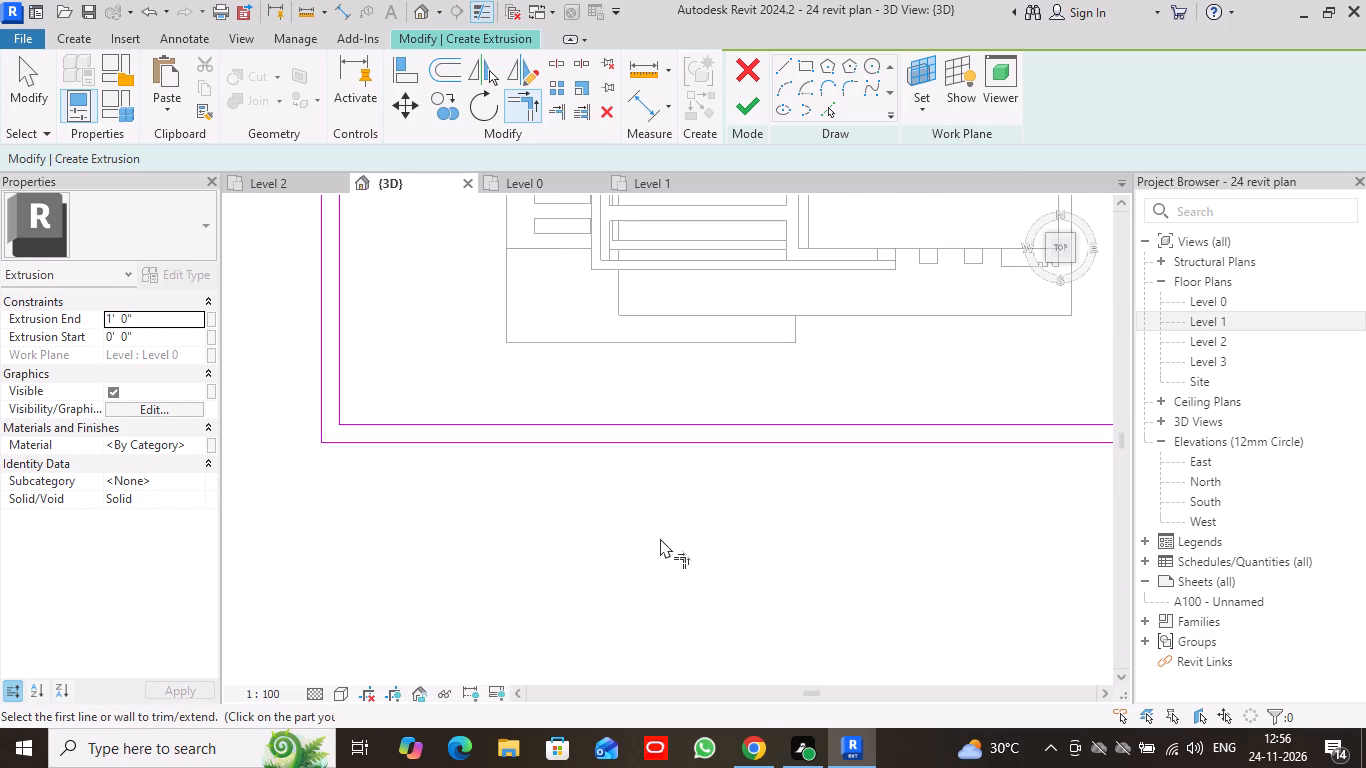
scroll(660, 534, "up", 1)
middle_click_drag(721, 495, 730, 548)
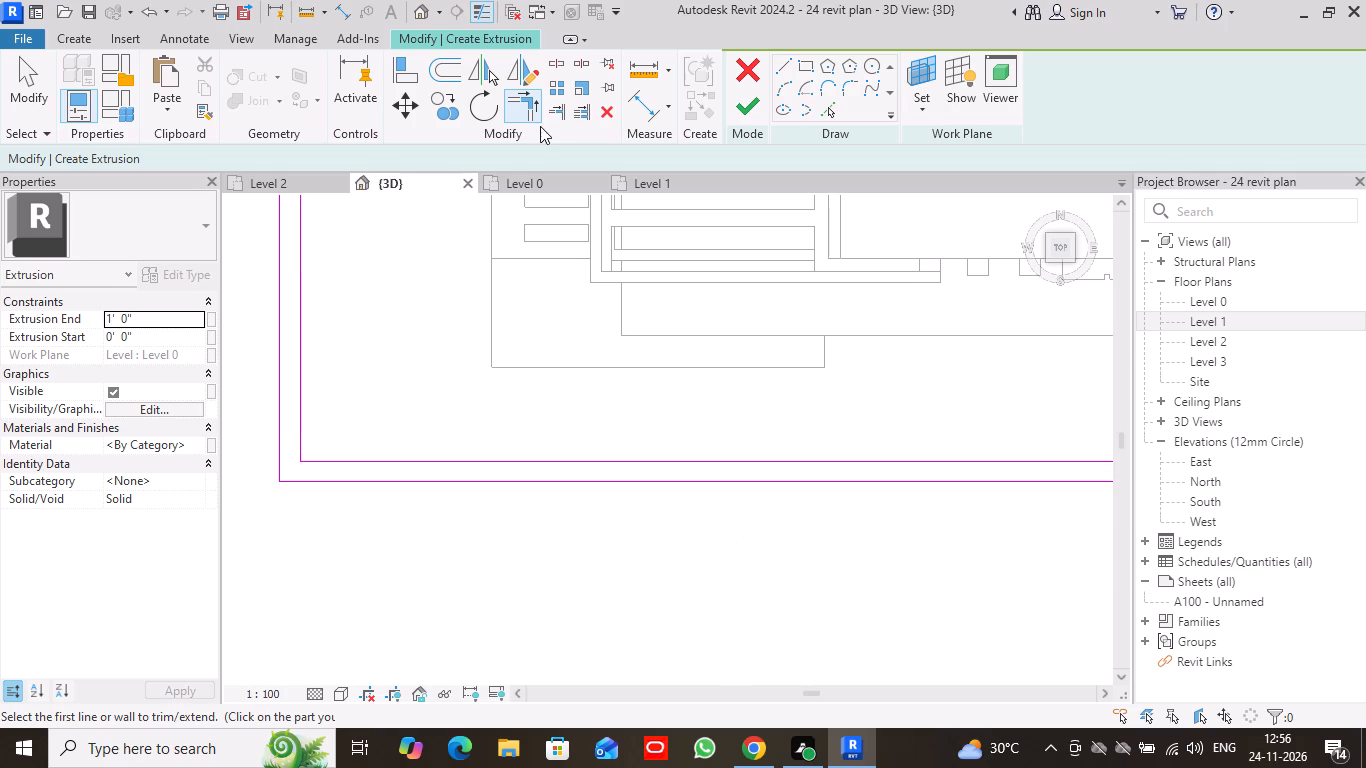
left_click(785, 70)
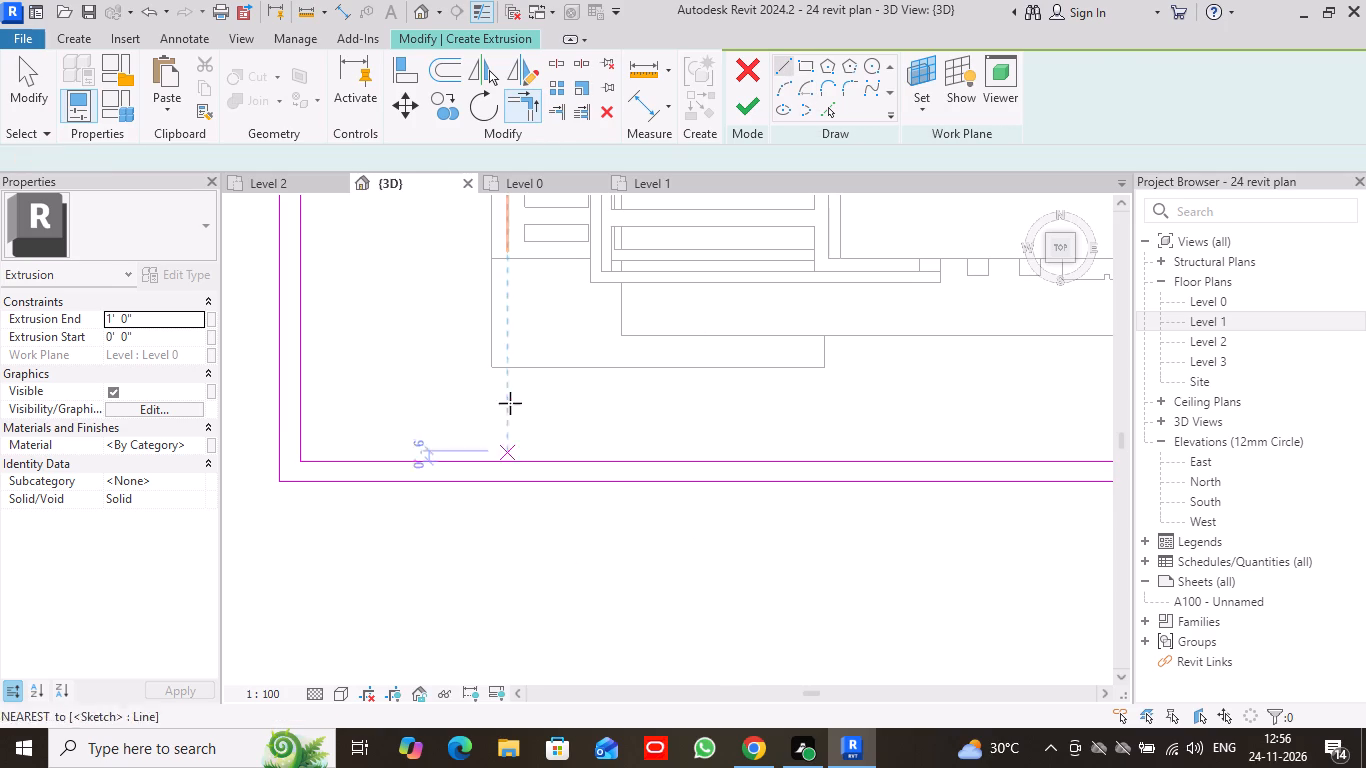
left_click(489, 460)
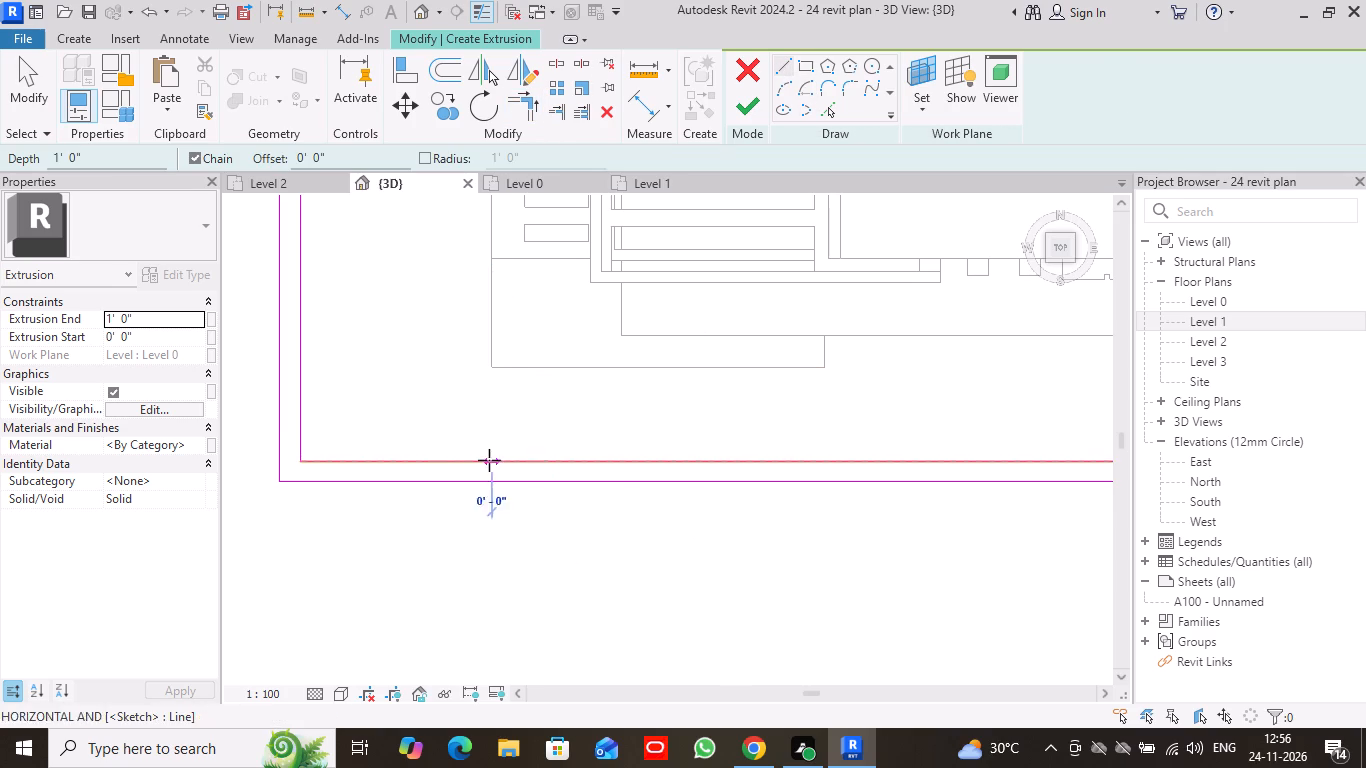
left_click(490, 477)
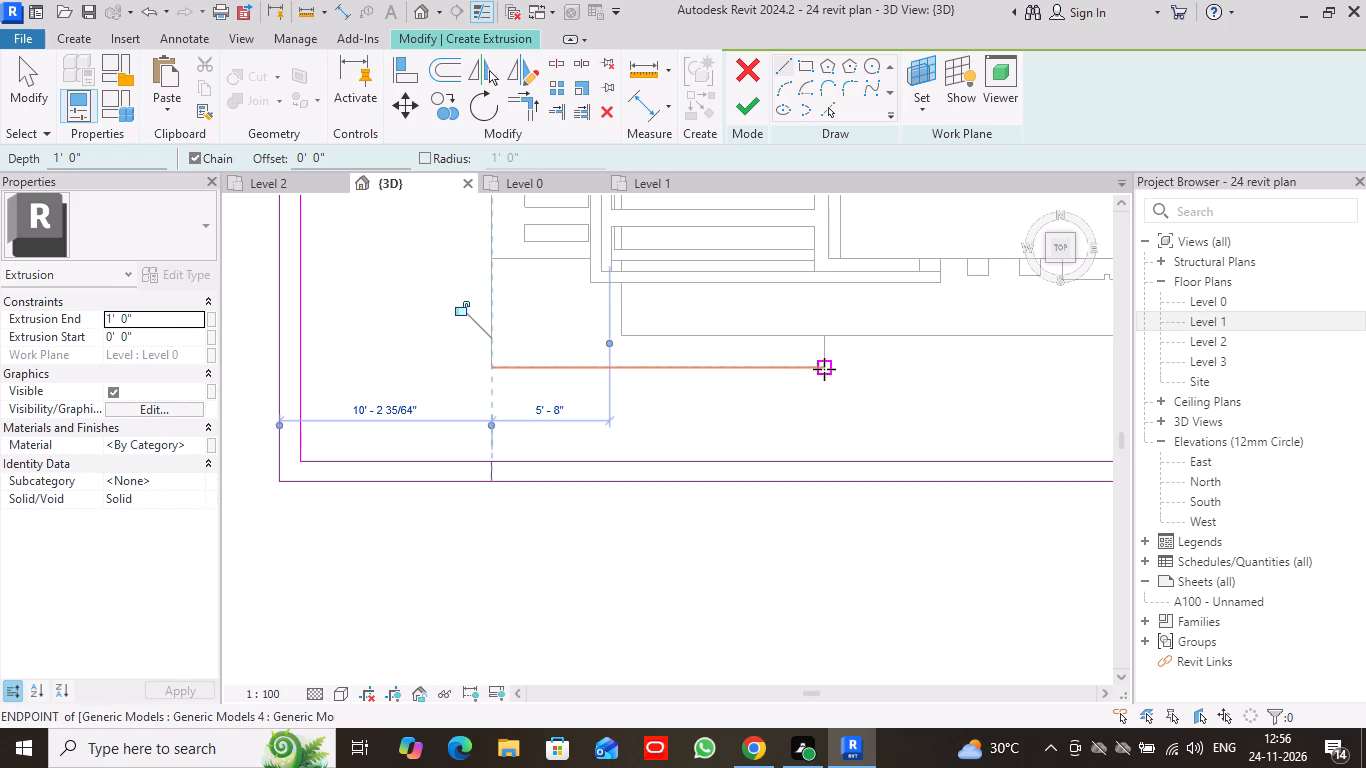
left_click(825, 458)
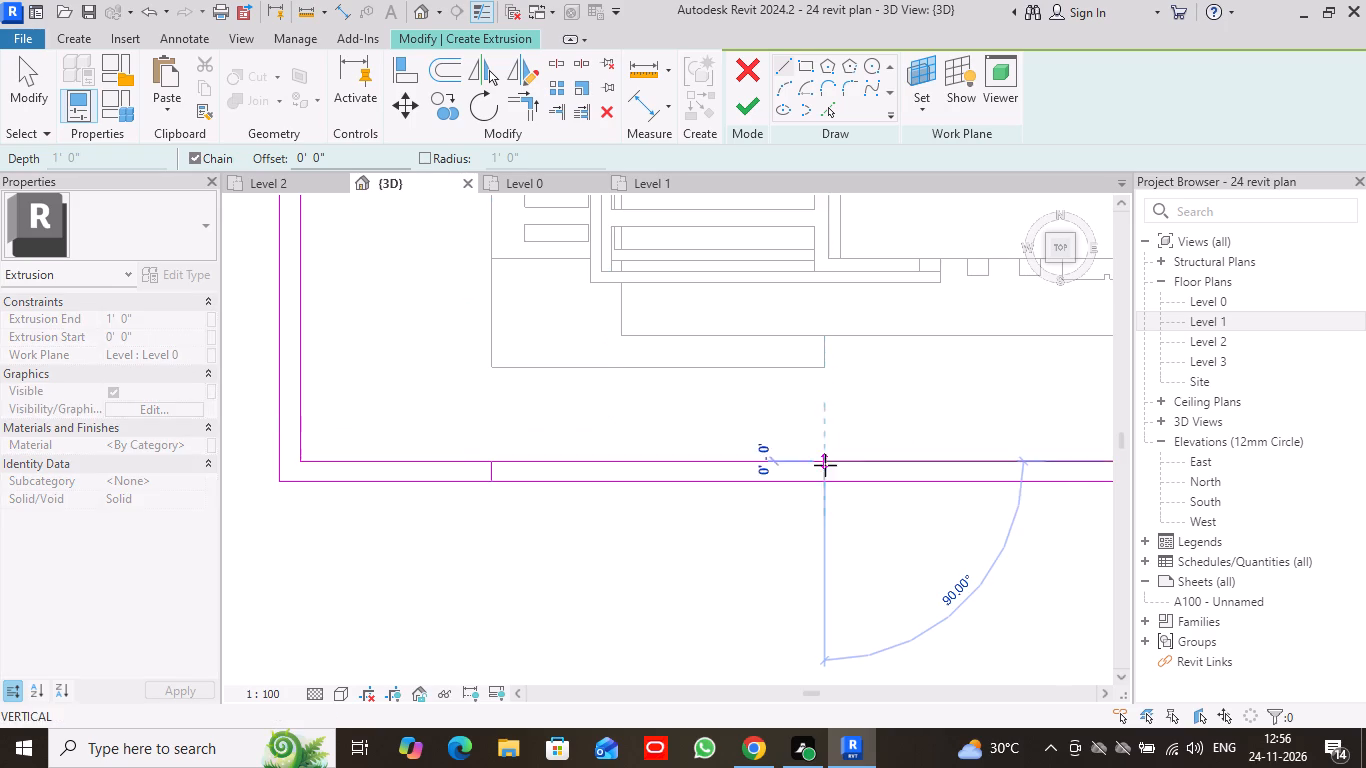
left_click(825, 479)
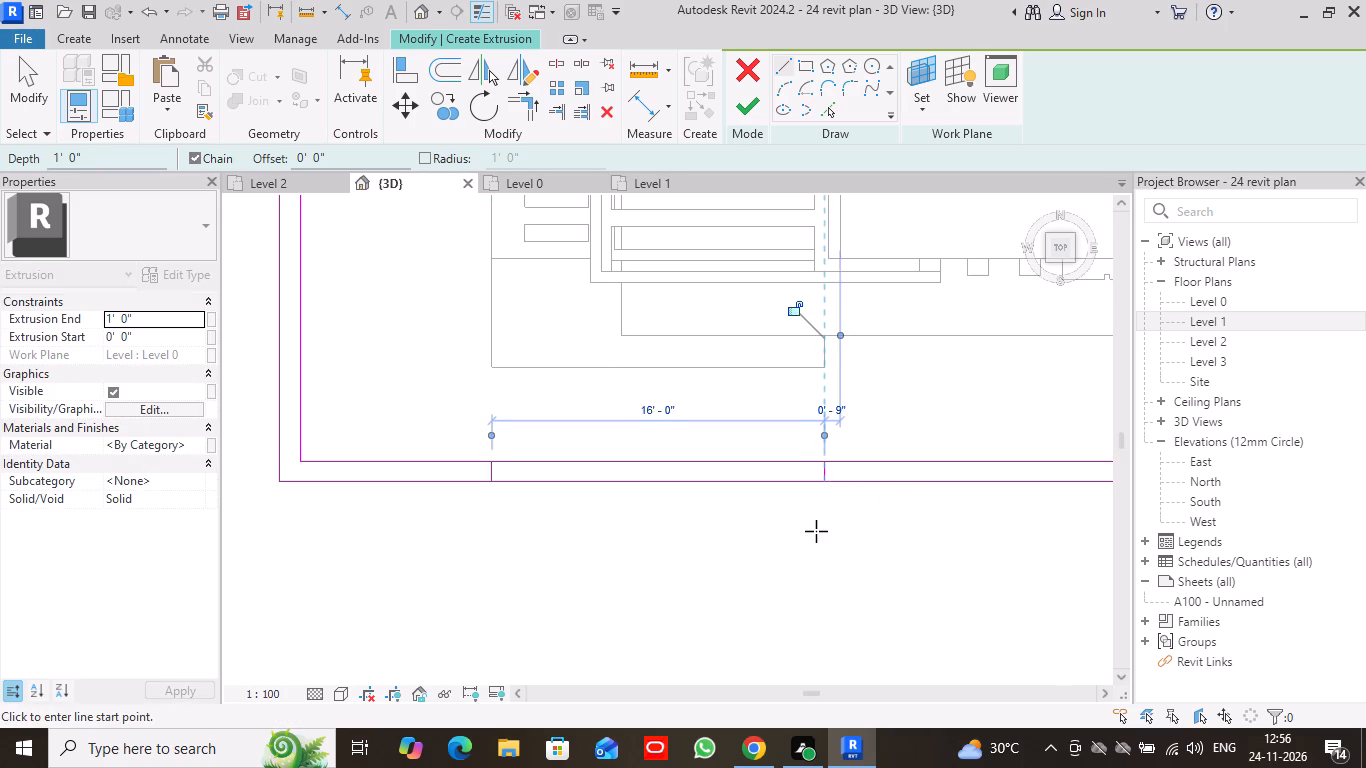
key("Escape")
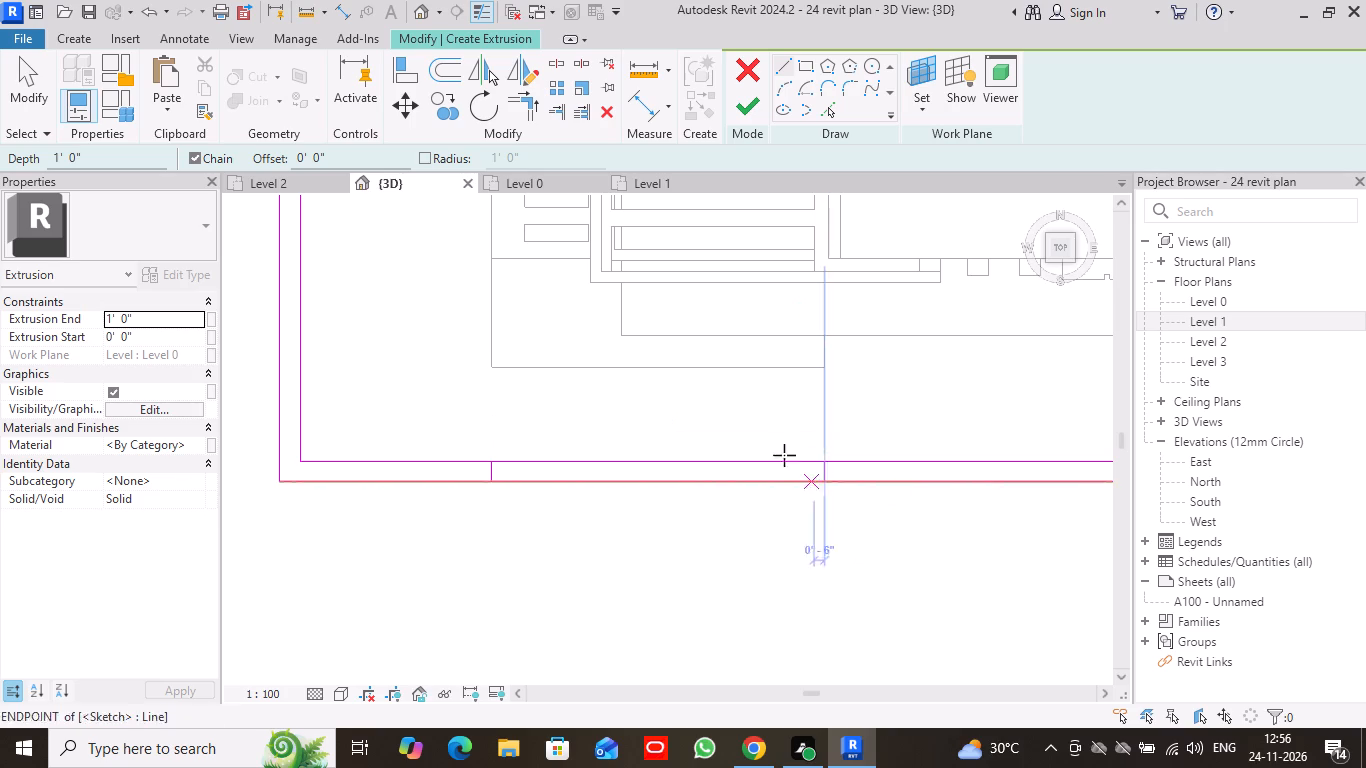
left_click(31, 78)
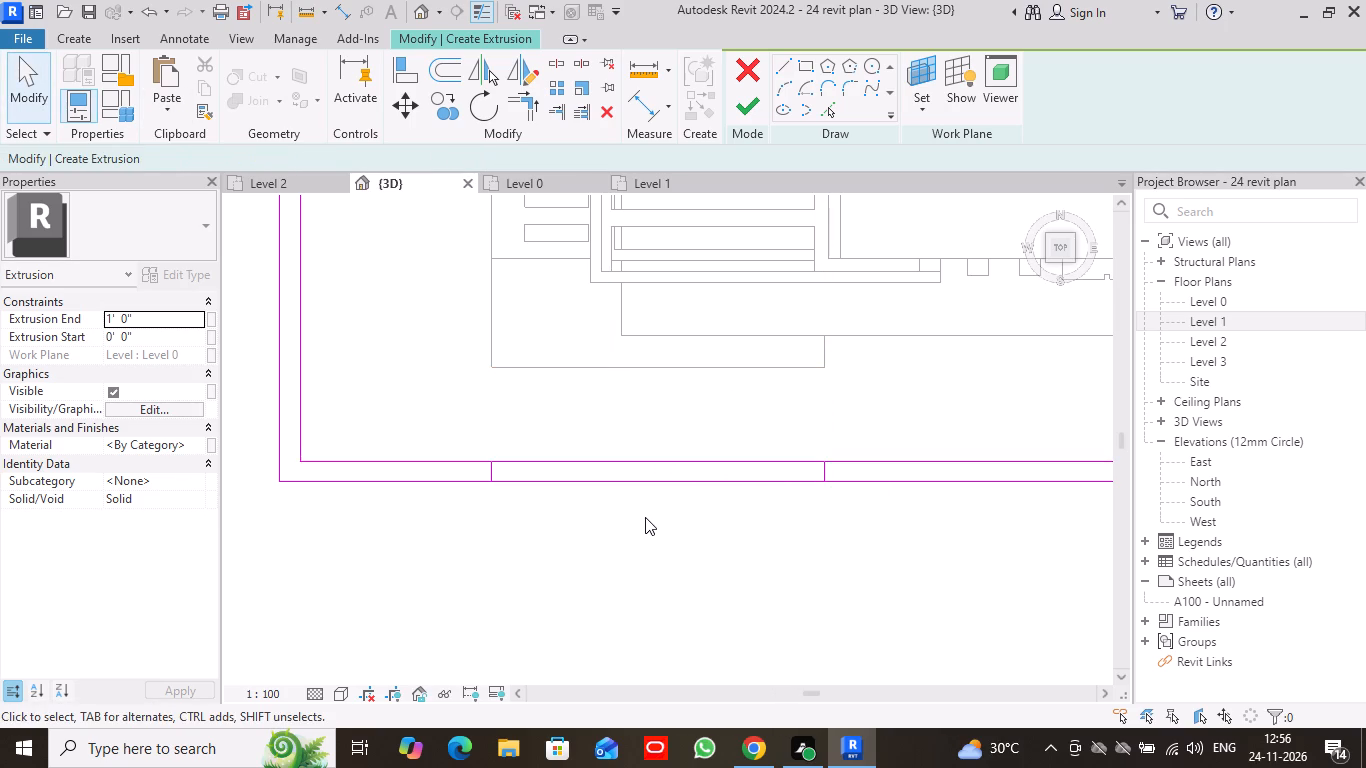
Split both long lines of the inner strip's front leg inside the opening, about 9 1/2" from the cross line nearer the side leg.
scroll(645, 517, "up", 3)
middle_click_drag(660, 508, 660, 518)
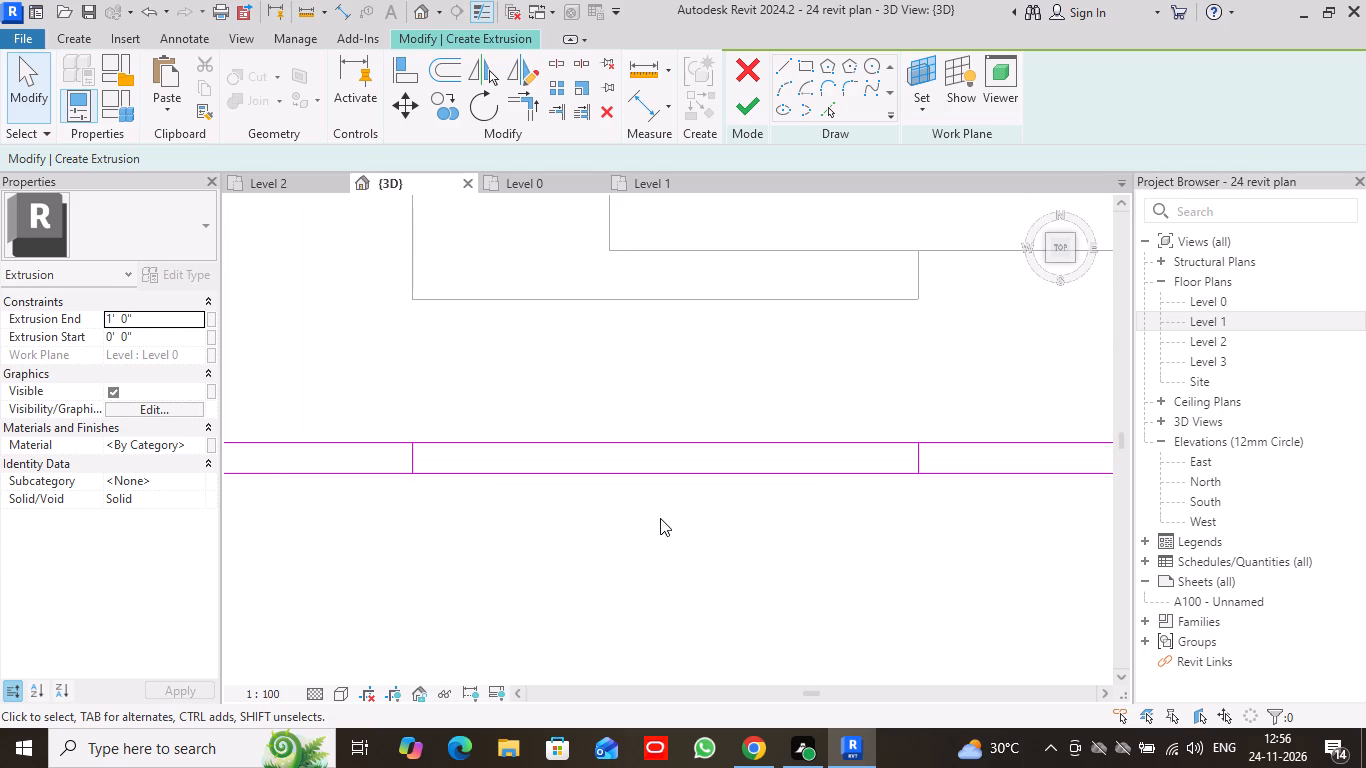
scroll(567, 523, "down", 2)
middle_click_drag(494, 518, 626, 519)
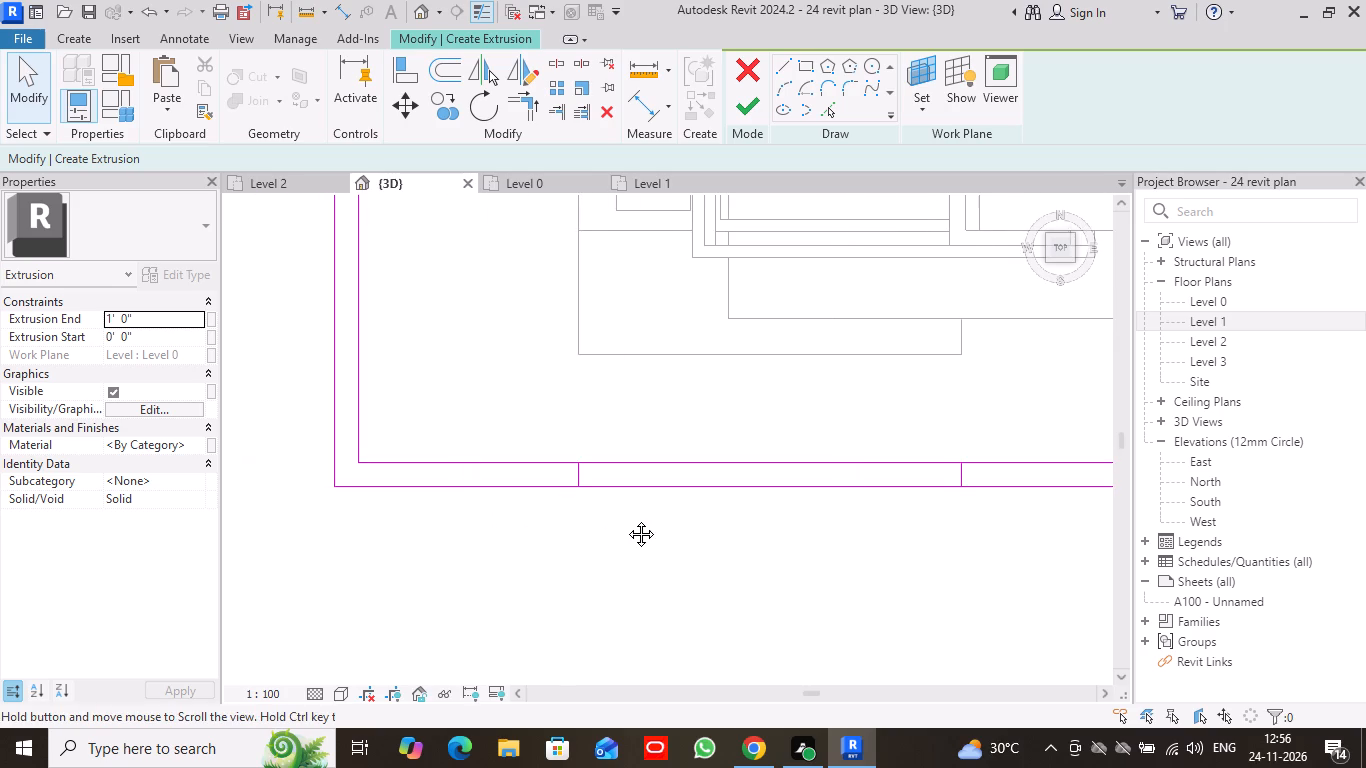
middle_click_drag(626, 519, 627, 519)
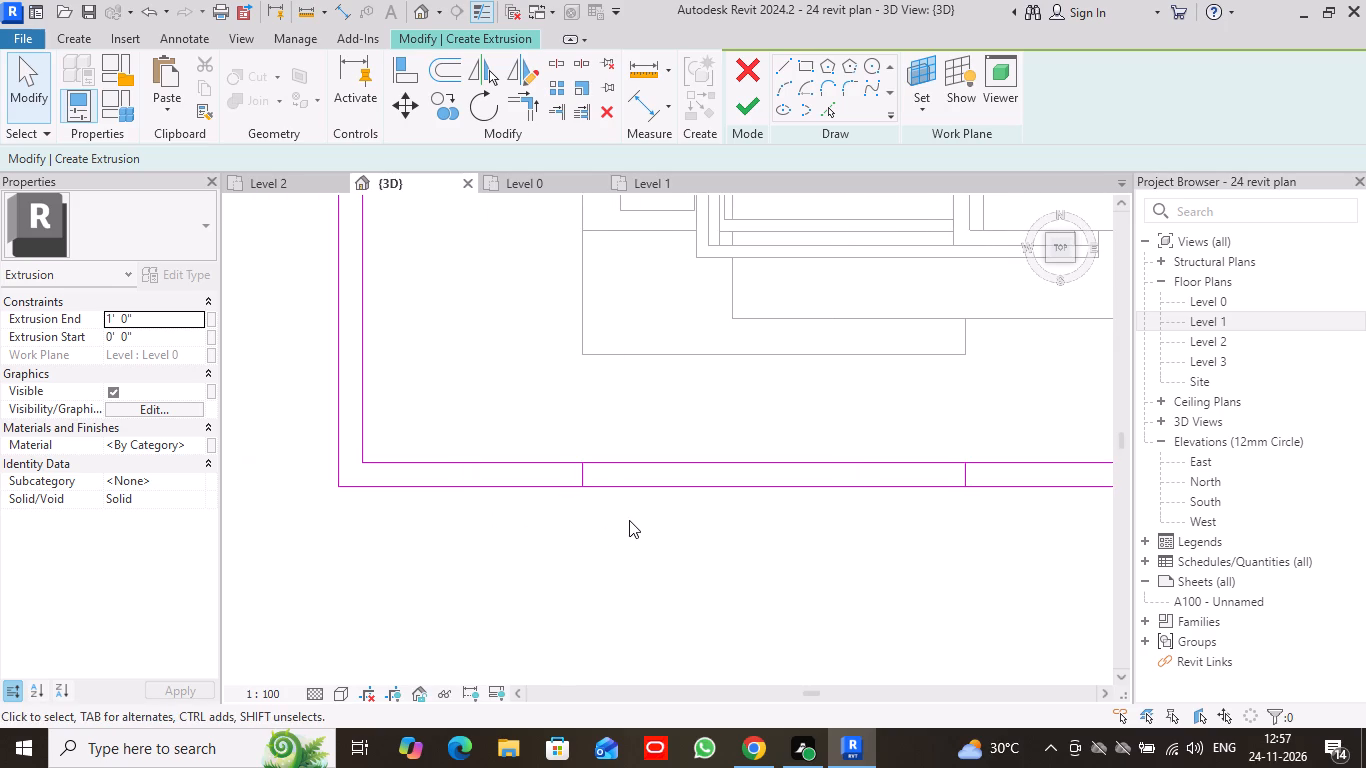
left_click(557, 64)
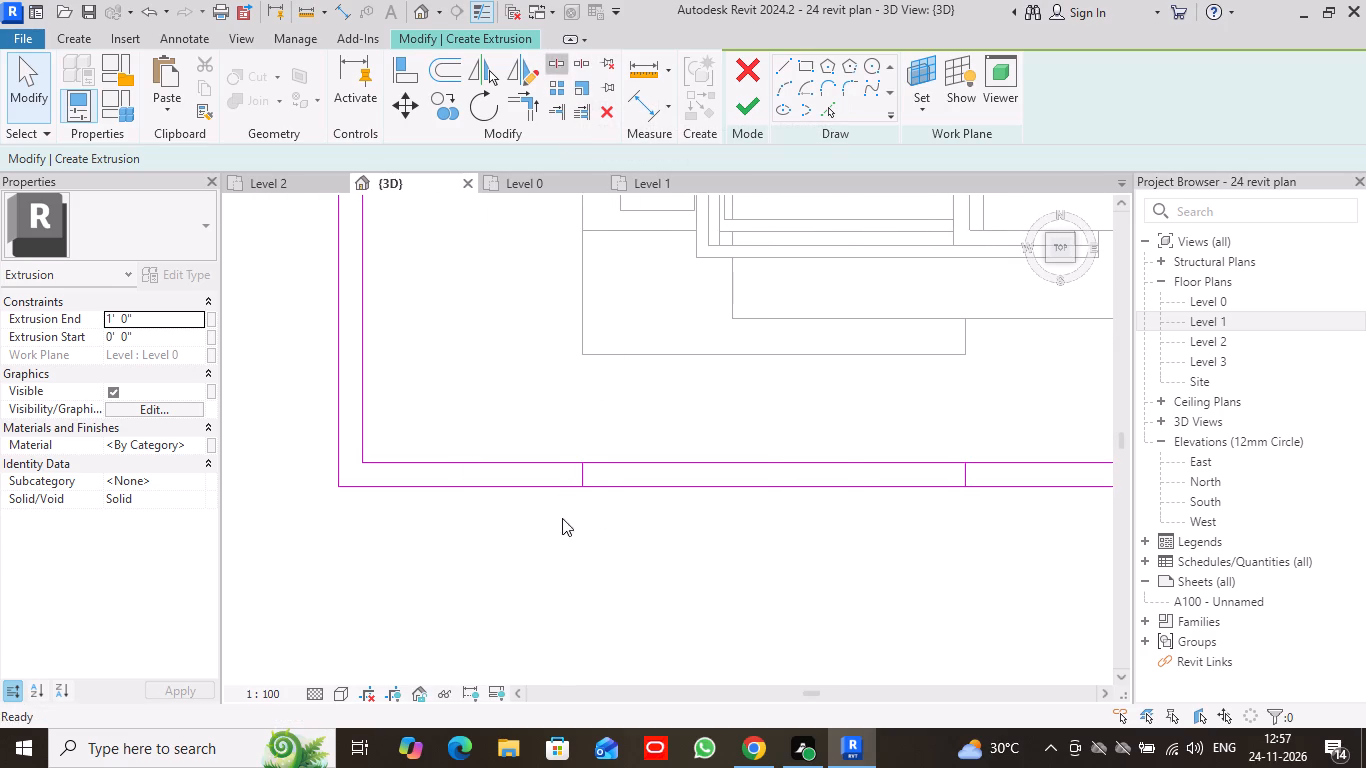
scroll(589, 507, "up", 2)
scroll(589, 507, "down", 1)
scroll(589, 507, "up", 3)
scroll(591, 506, "down", 1)
scroll(591, 506, "up", 1)
scroll(591, 506, "down", 1)
scroll(591, 506, "up", 9)
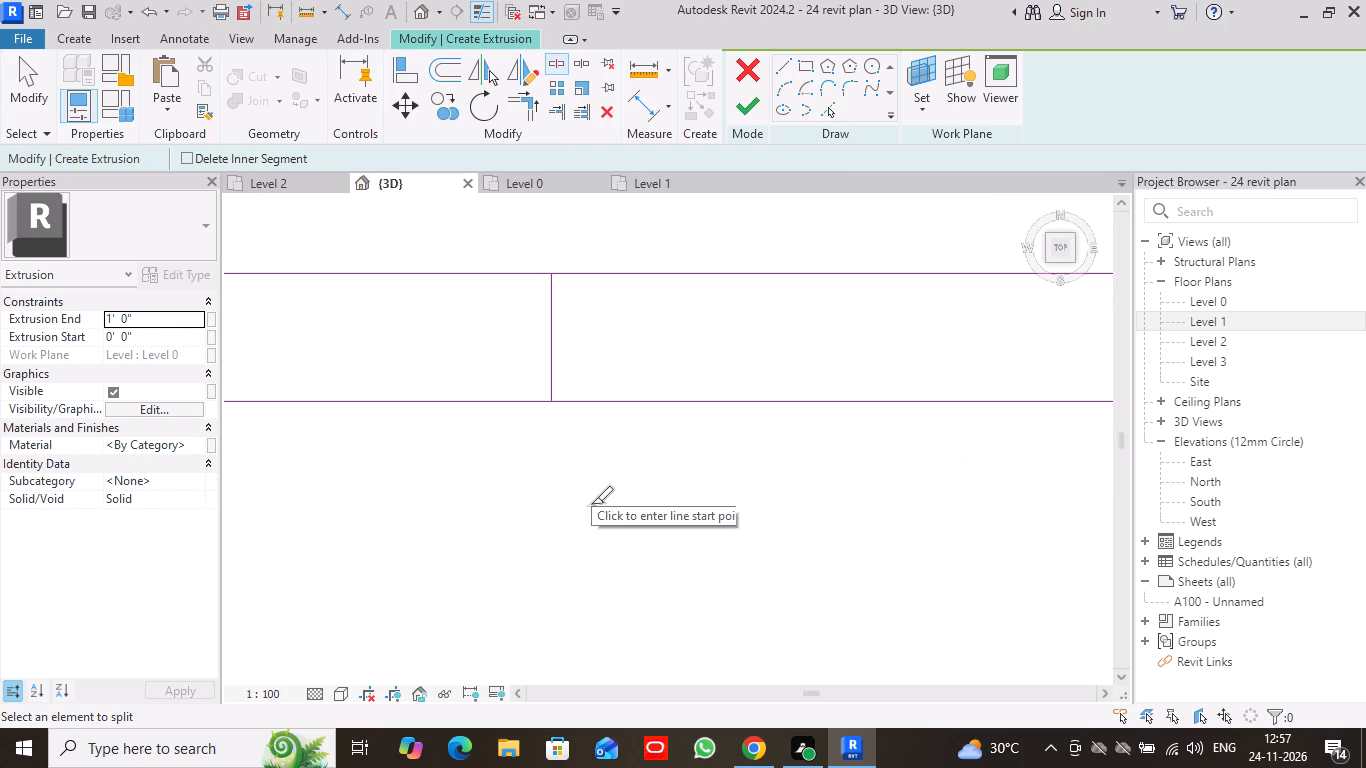
middle_click_drag(602, 491, 558, 603)
left_click(609, 384)
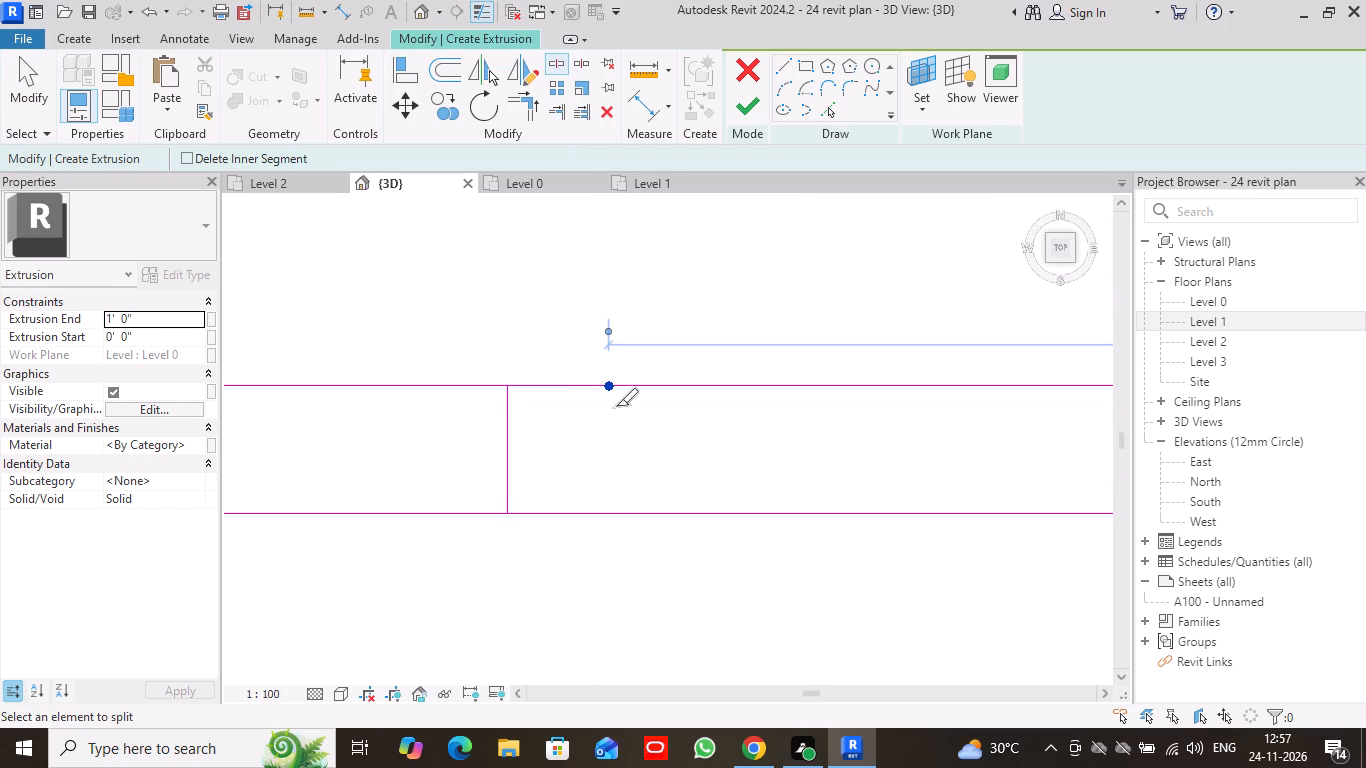
left_click(608, 513)
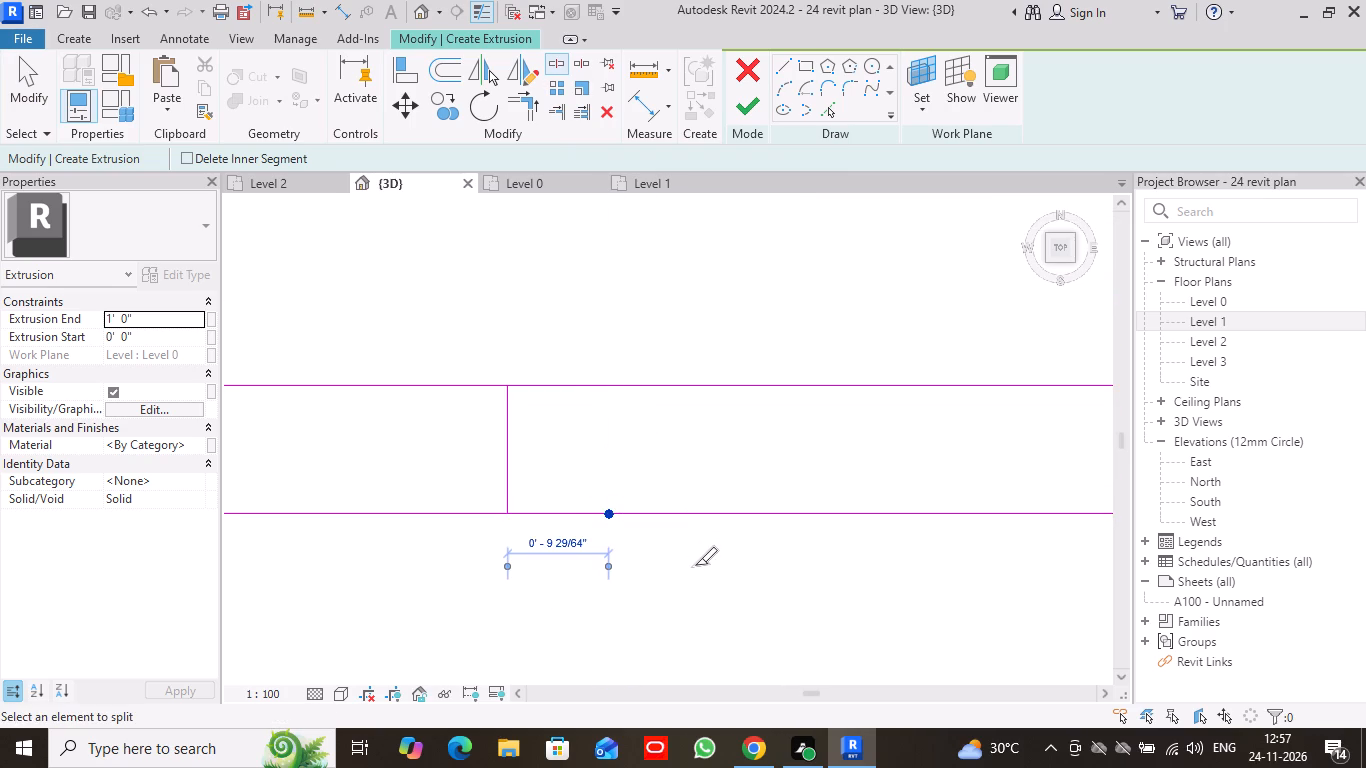
left_click(20, 81)
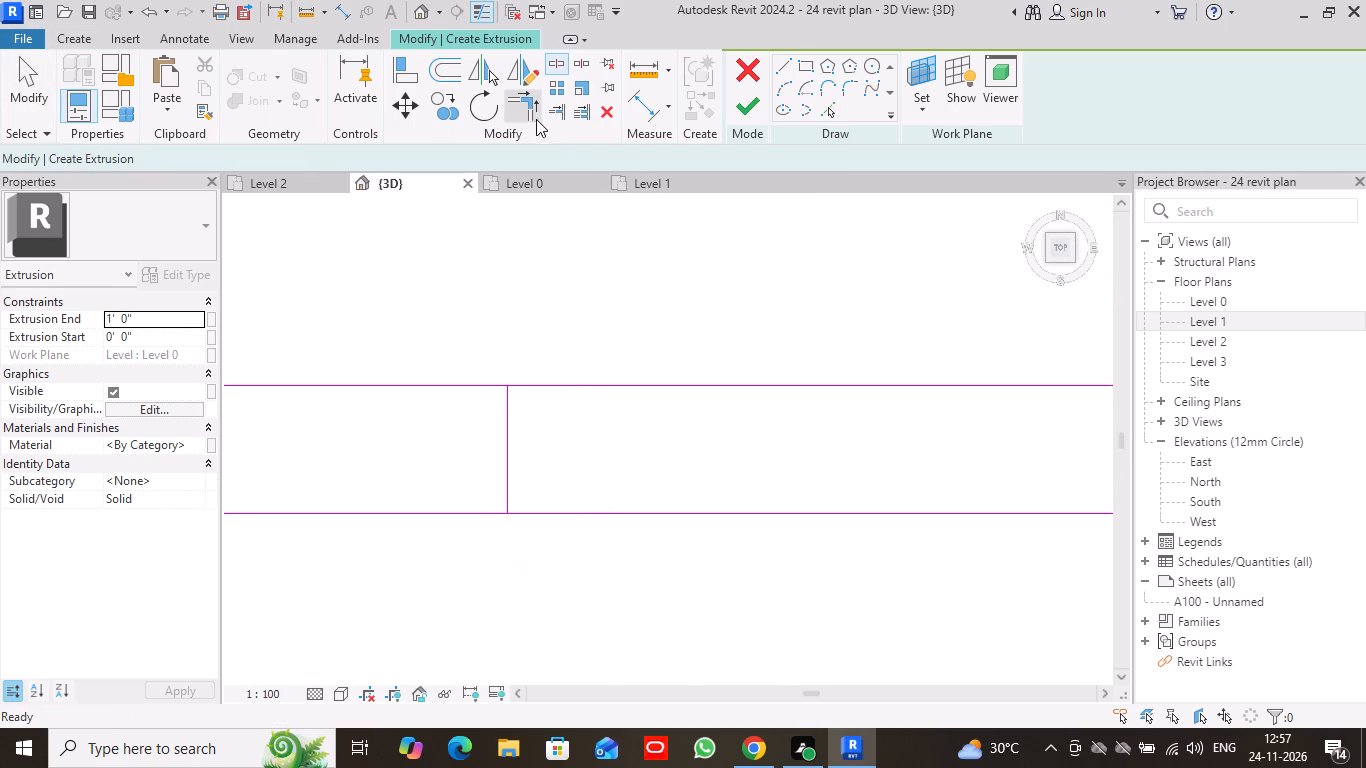
Trim both long lines of the inner strip to the cross line nearer the side leg, keeping the part towards the corner.
left_click(524, 107)
left_click(444, 383)
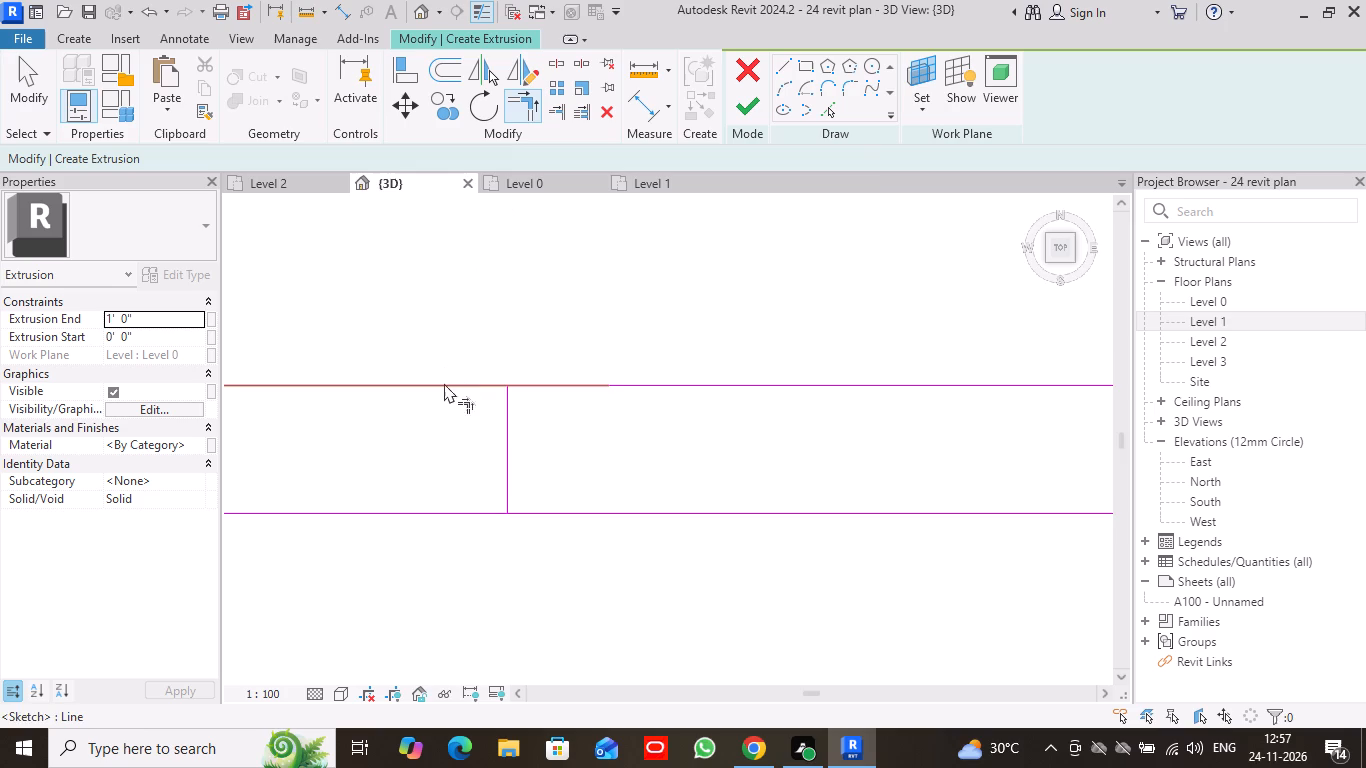
left_click(505, 401)
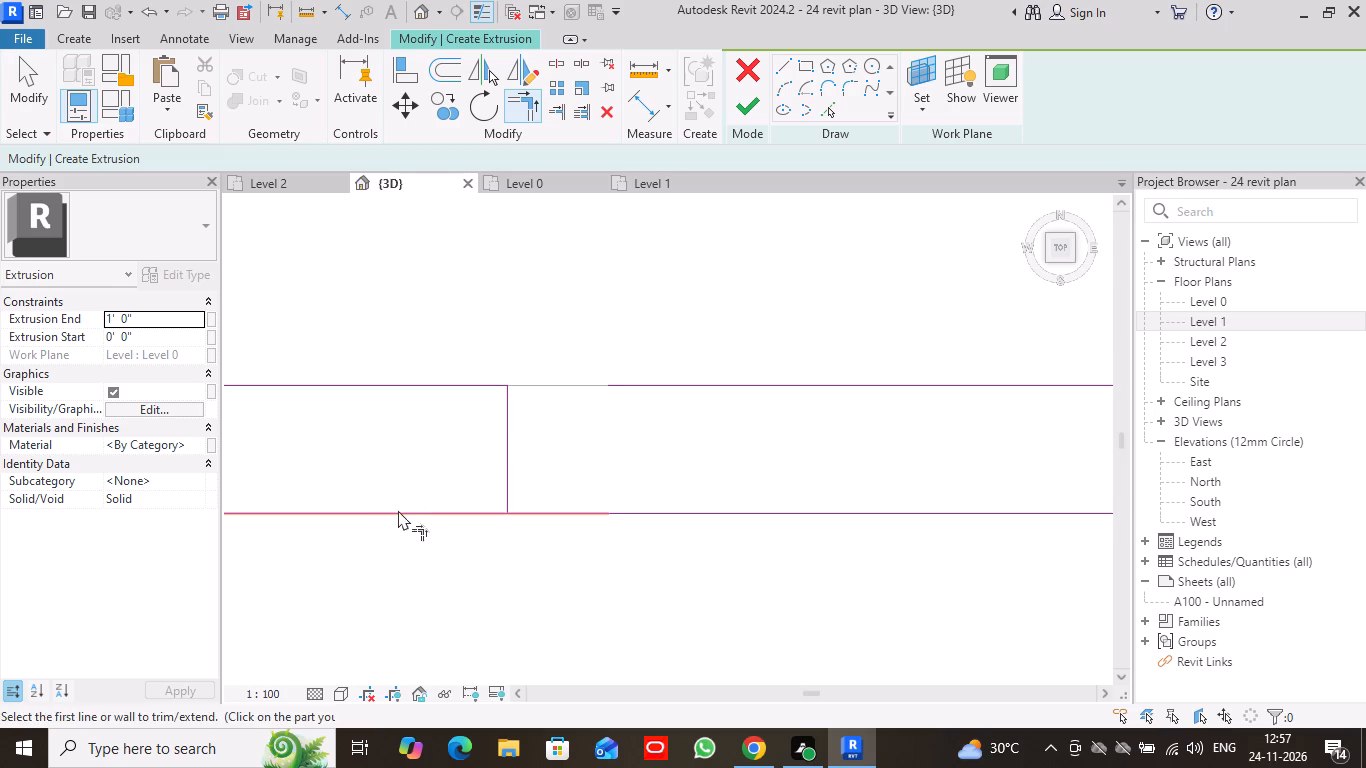
left_click(398, 512)
left_click(507, 458)
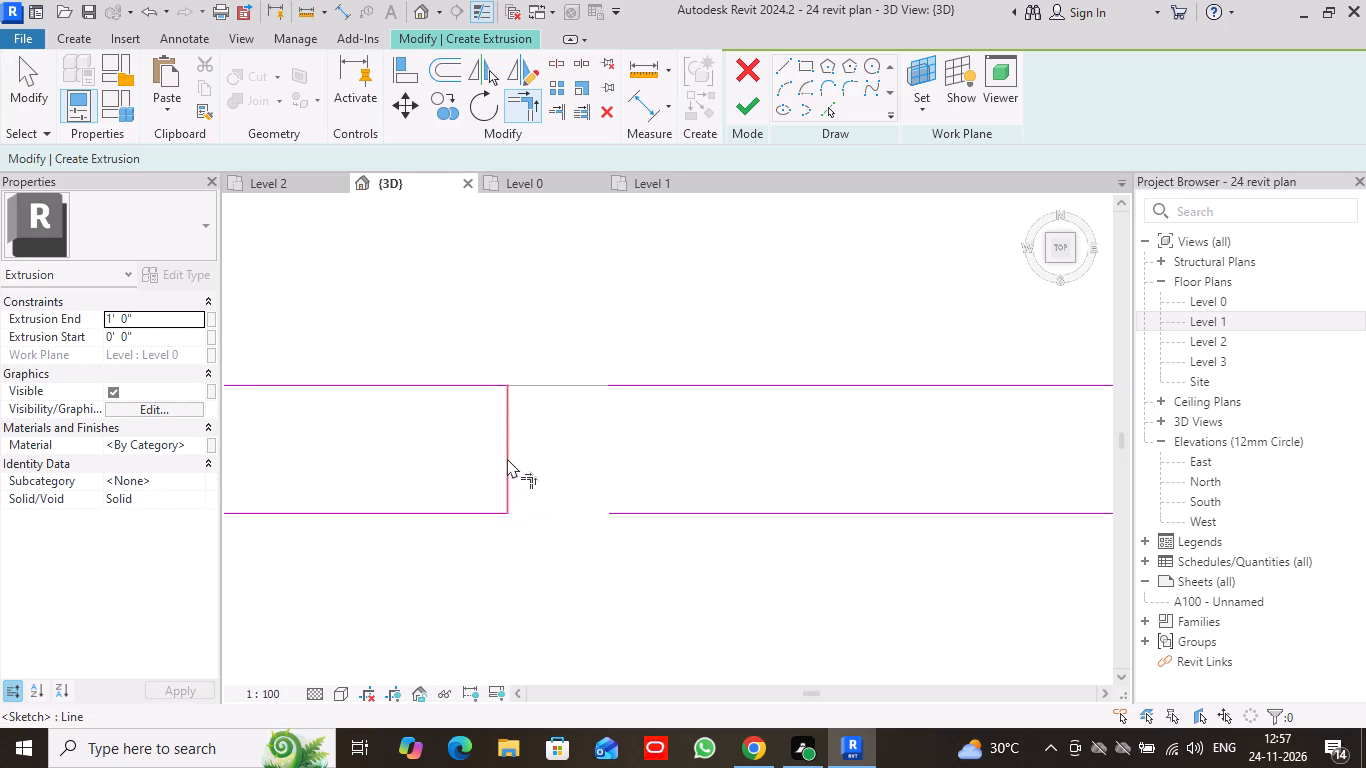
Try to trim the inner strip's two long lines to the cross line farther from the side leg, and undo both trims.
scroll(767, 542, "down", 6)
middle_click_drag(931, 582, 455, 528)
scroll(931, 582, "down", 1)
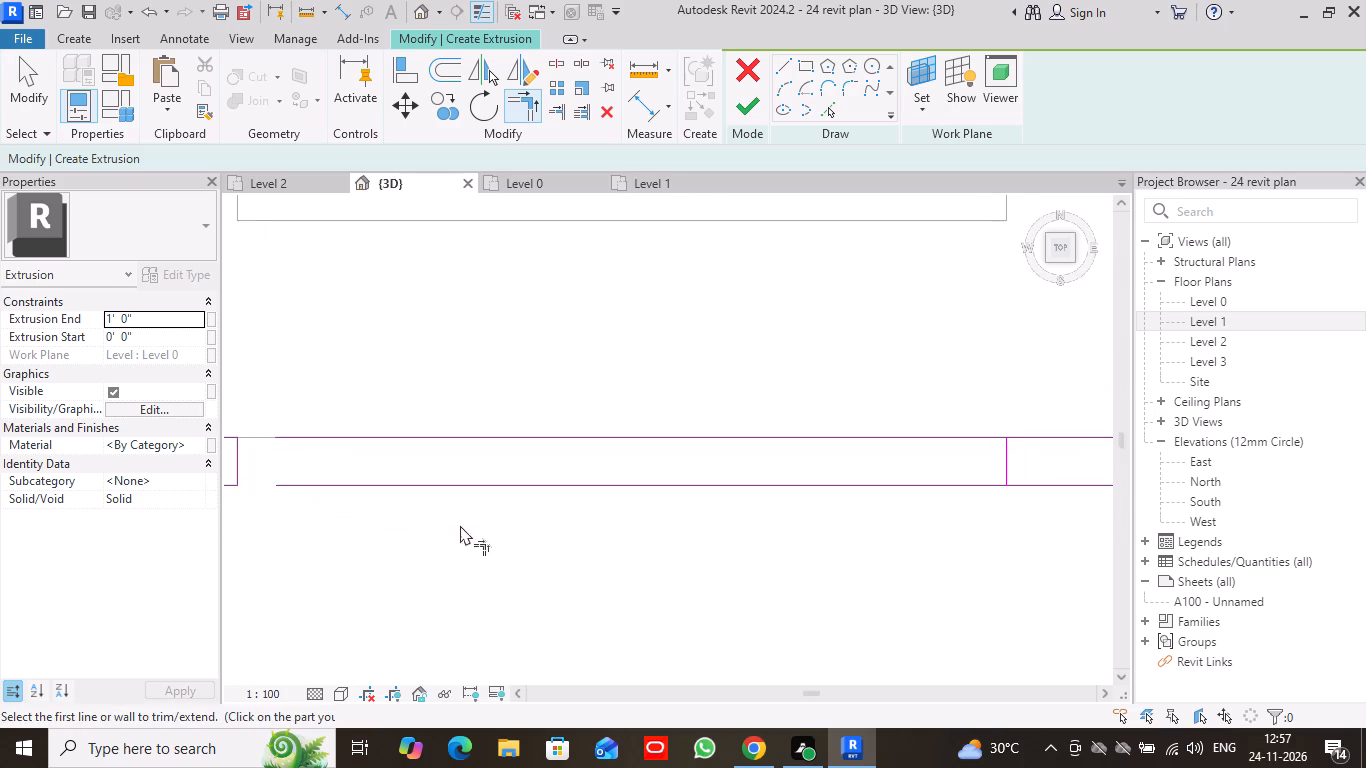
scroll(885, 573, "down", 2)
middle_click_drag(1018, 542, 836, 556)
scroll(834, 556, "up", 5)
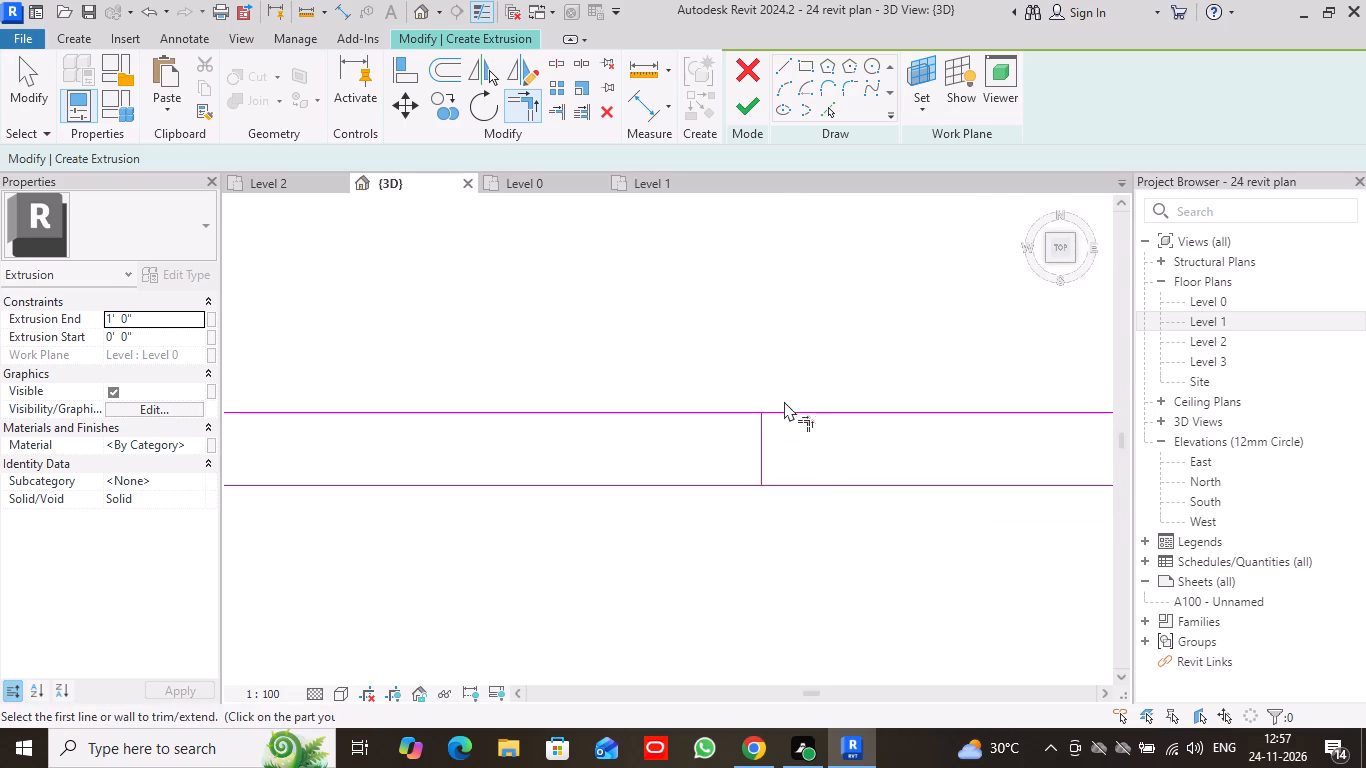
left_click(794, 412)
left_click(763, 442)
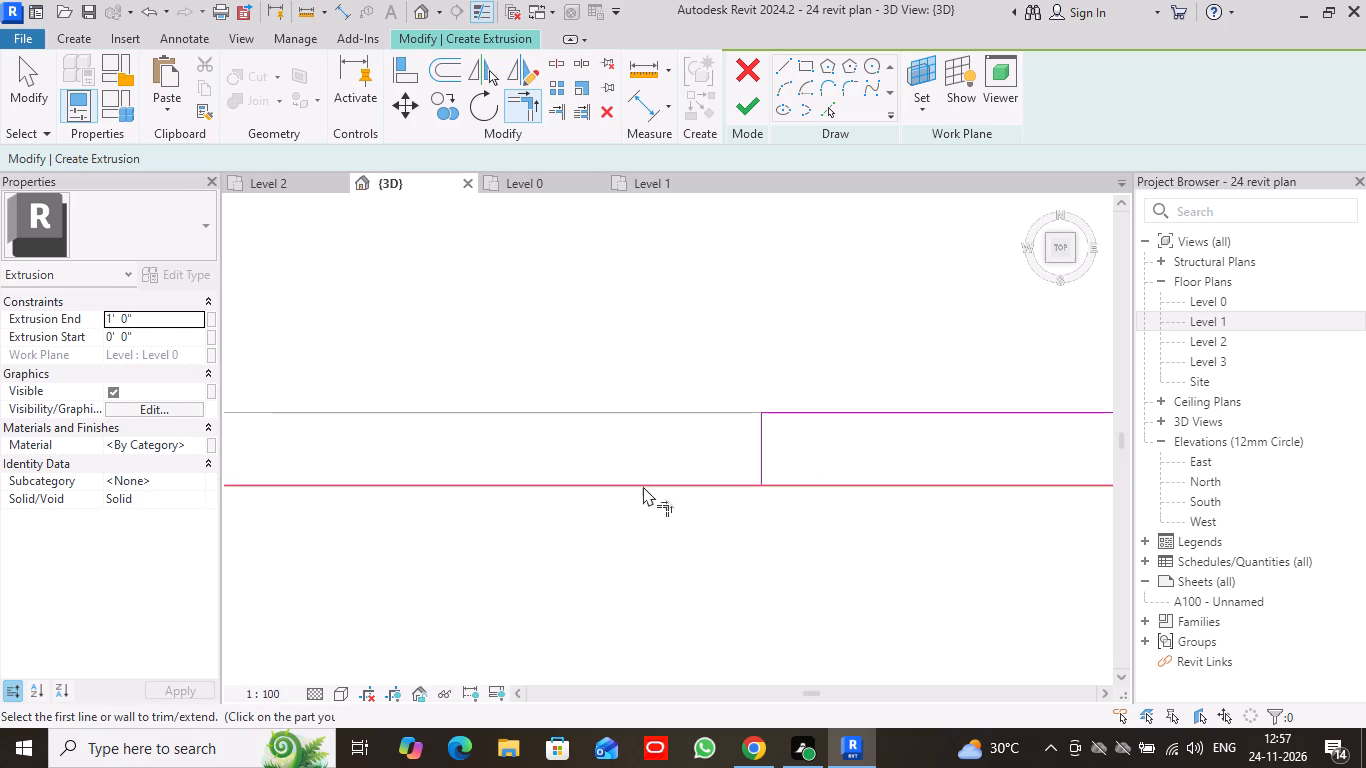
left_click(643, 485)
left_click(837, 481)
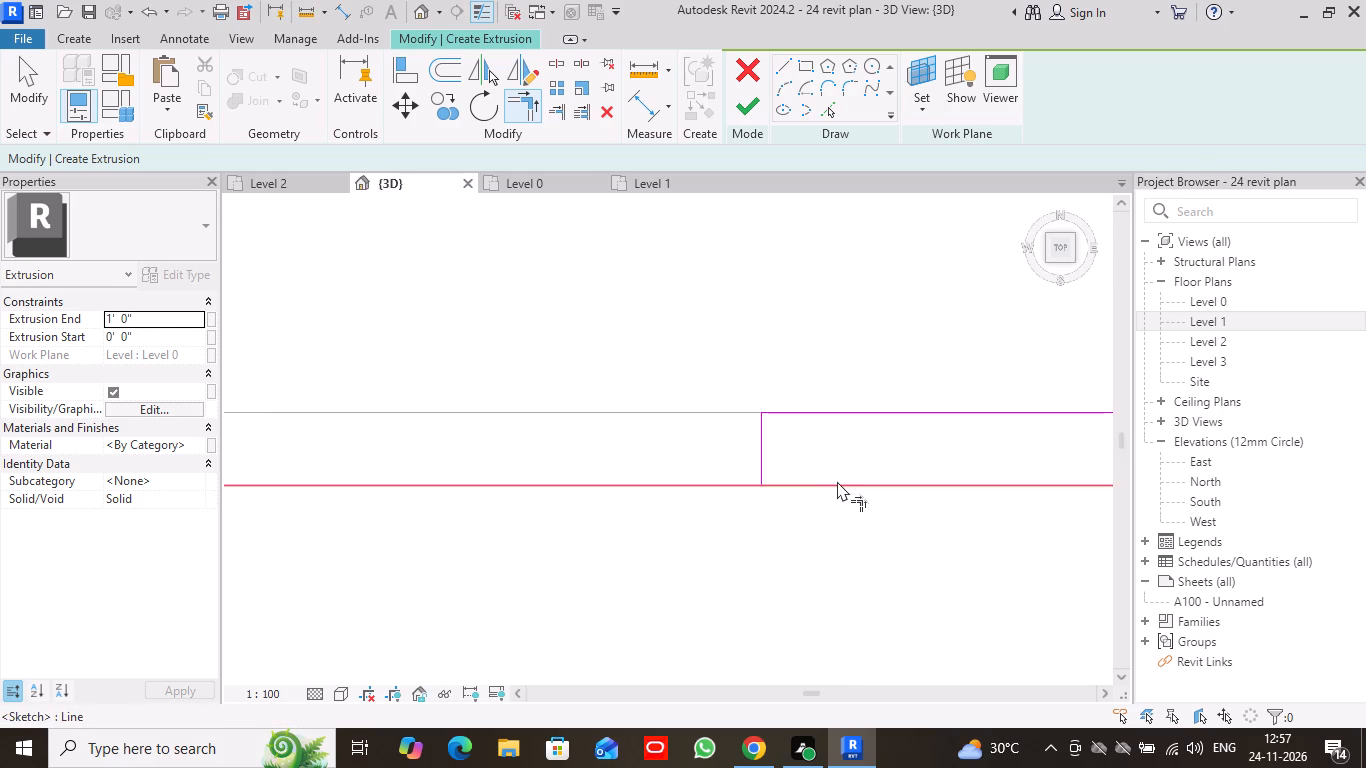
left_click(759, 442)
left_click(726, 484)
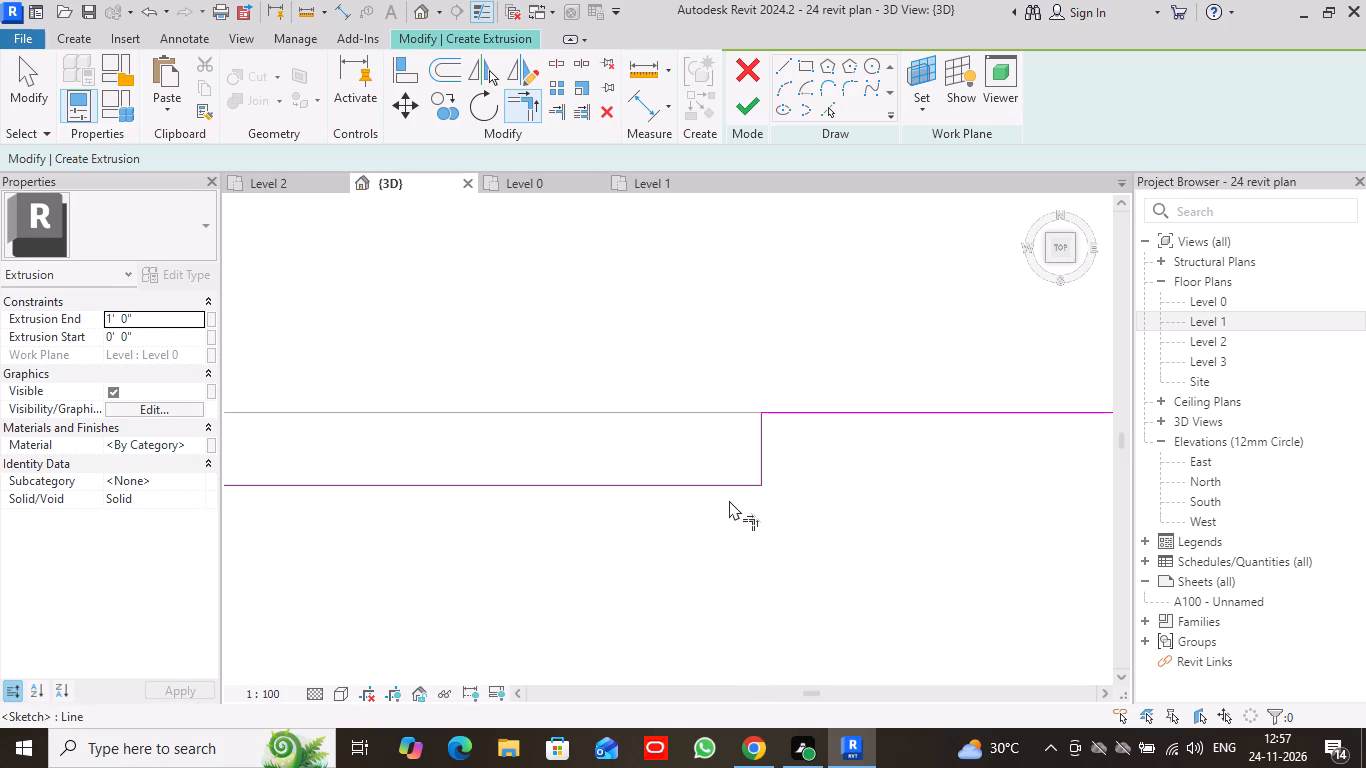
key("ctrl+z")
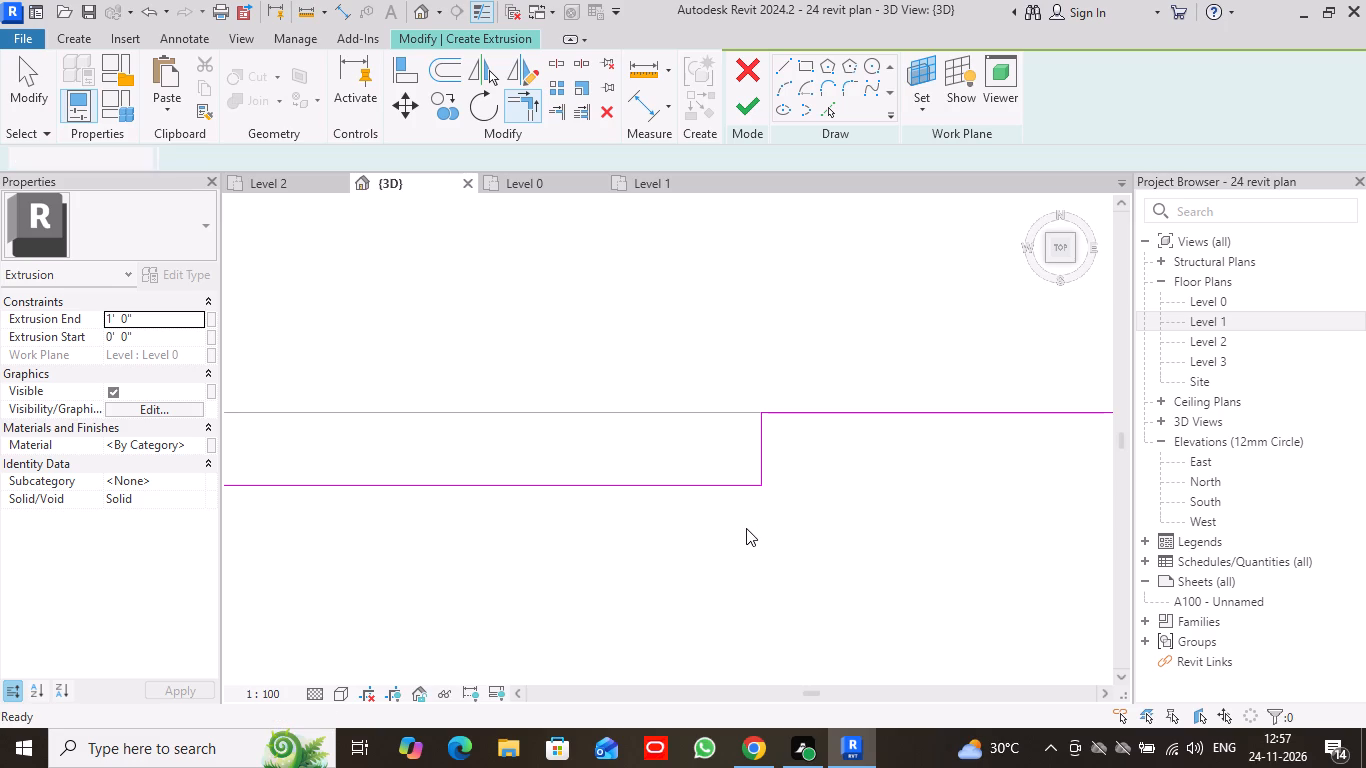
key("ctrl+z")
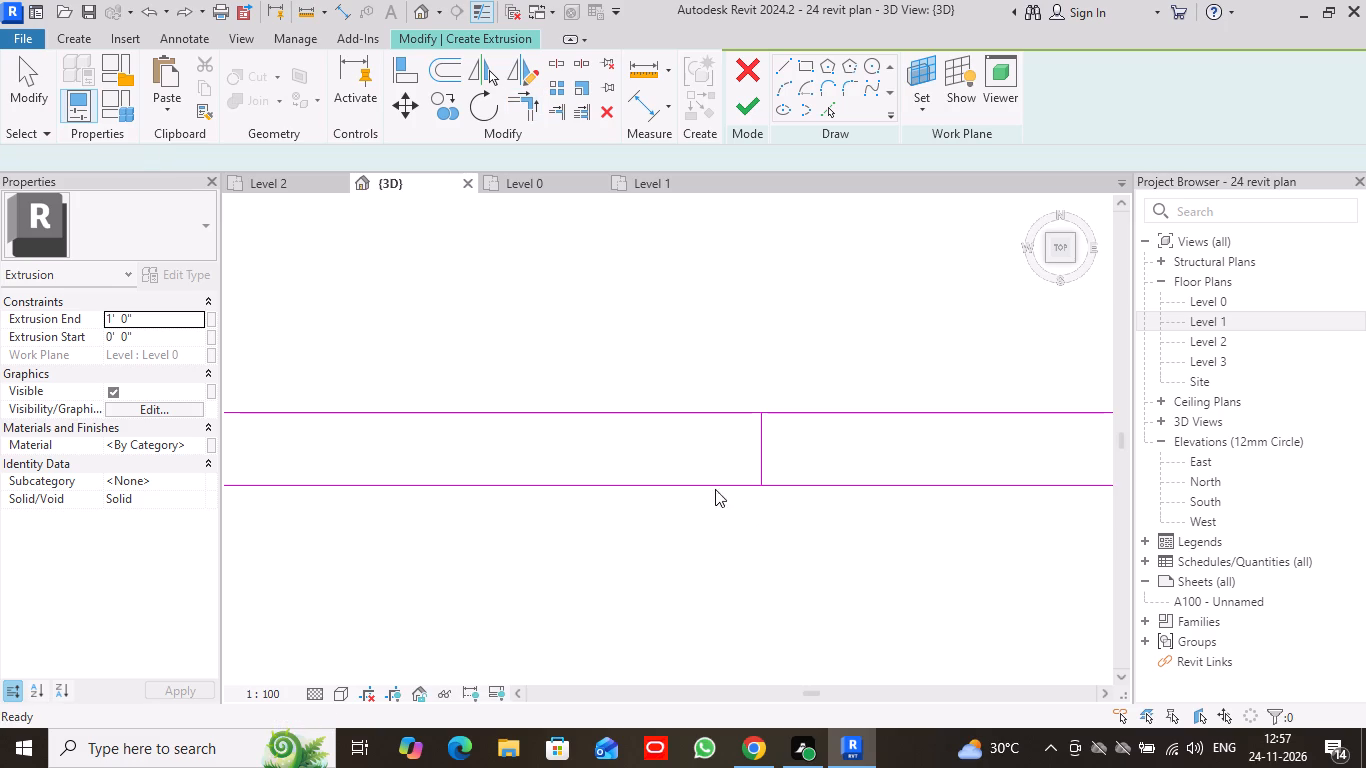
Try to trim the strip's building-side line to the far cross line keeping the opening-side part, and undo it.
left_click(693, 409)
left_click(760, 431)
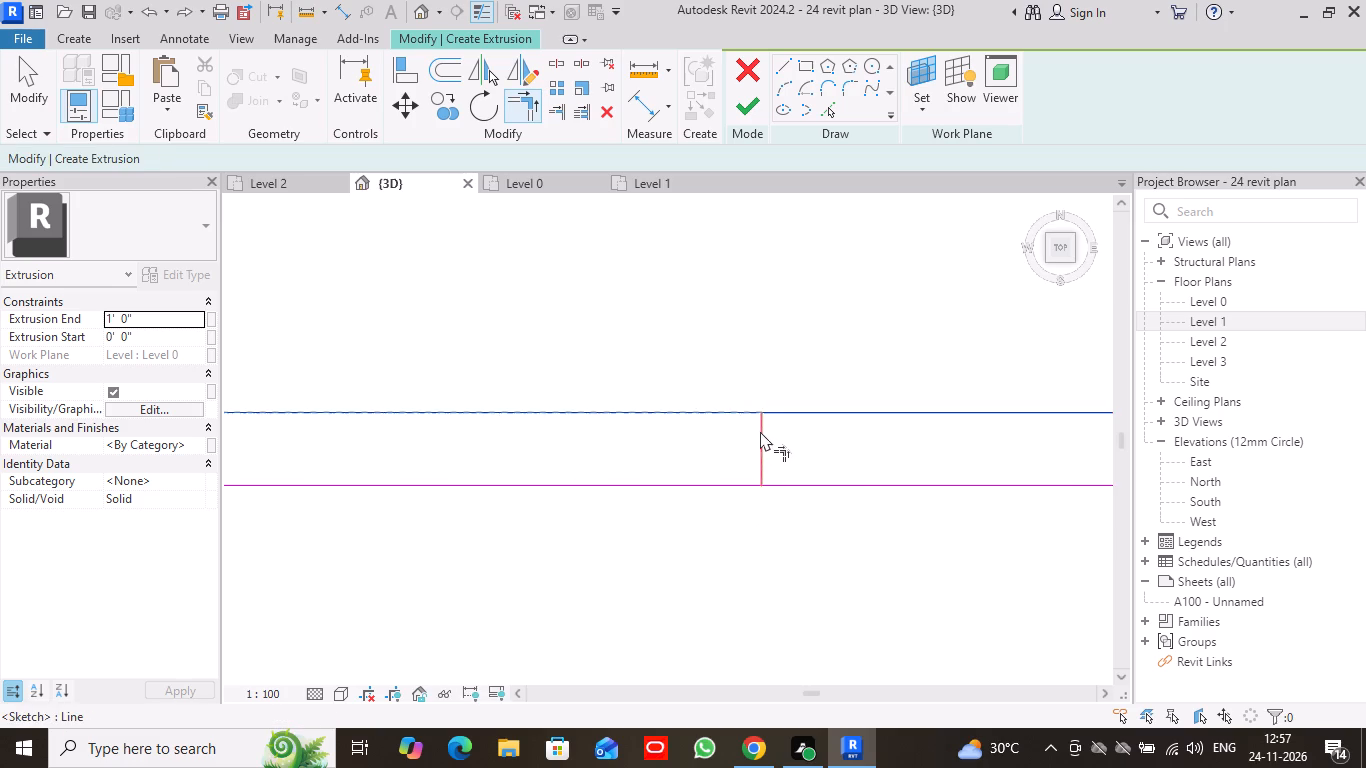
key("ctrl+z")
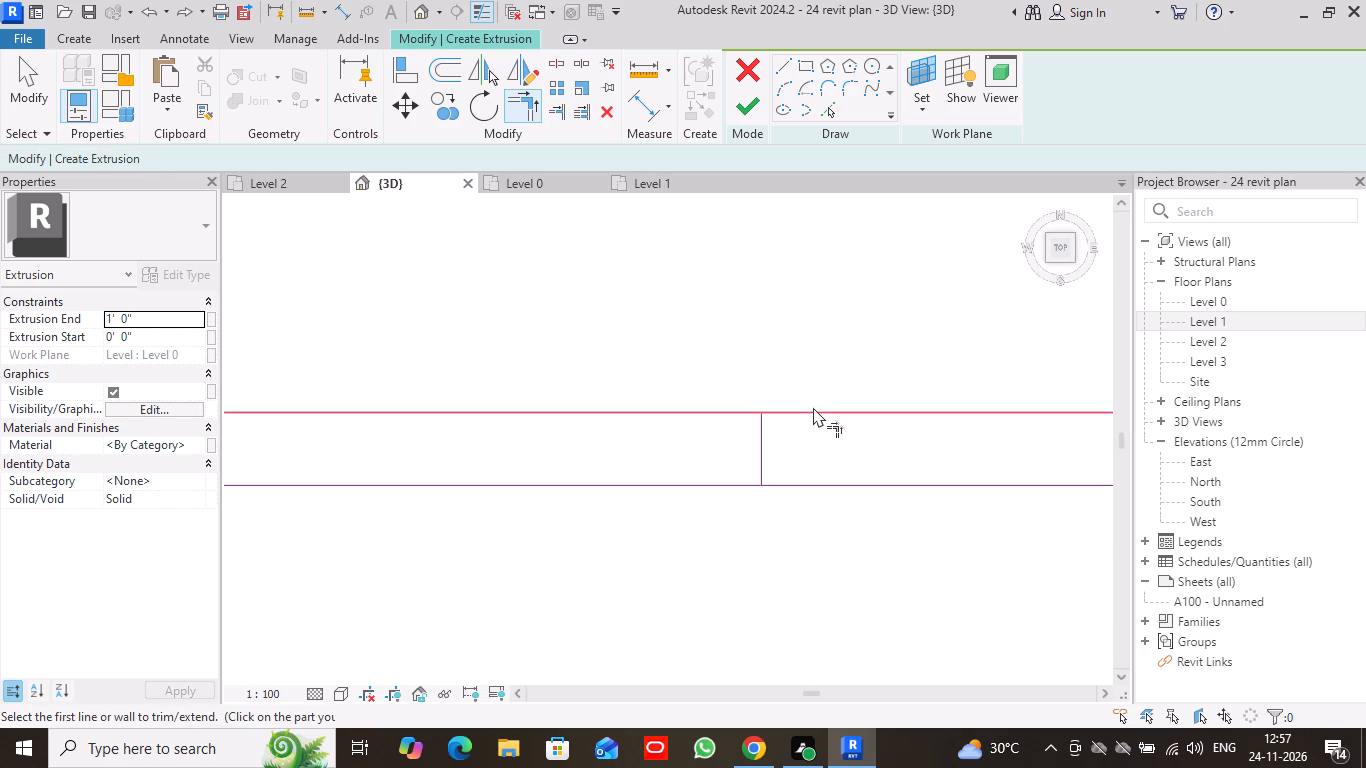
Trim both long lines of the inner strip to the far cross line, keeping the part towards the front leg's free end to clear the opening.
left_click(813, 410)
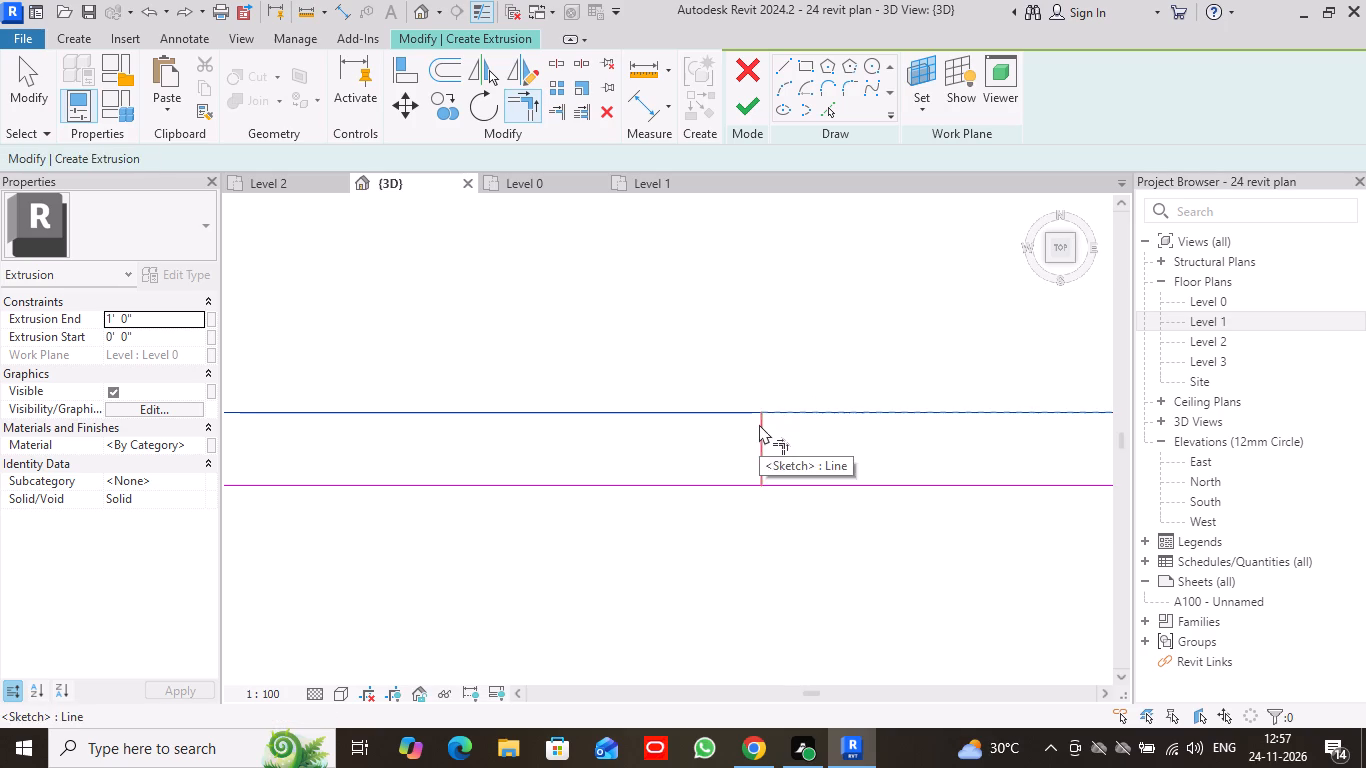
left_click(760, 424)
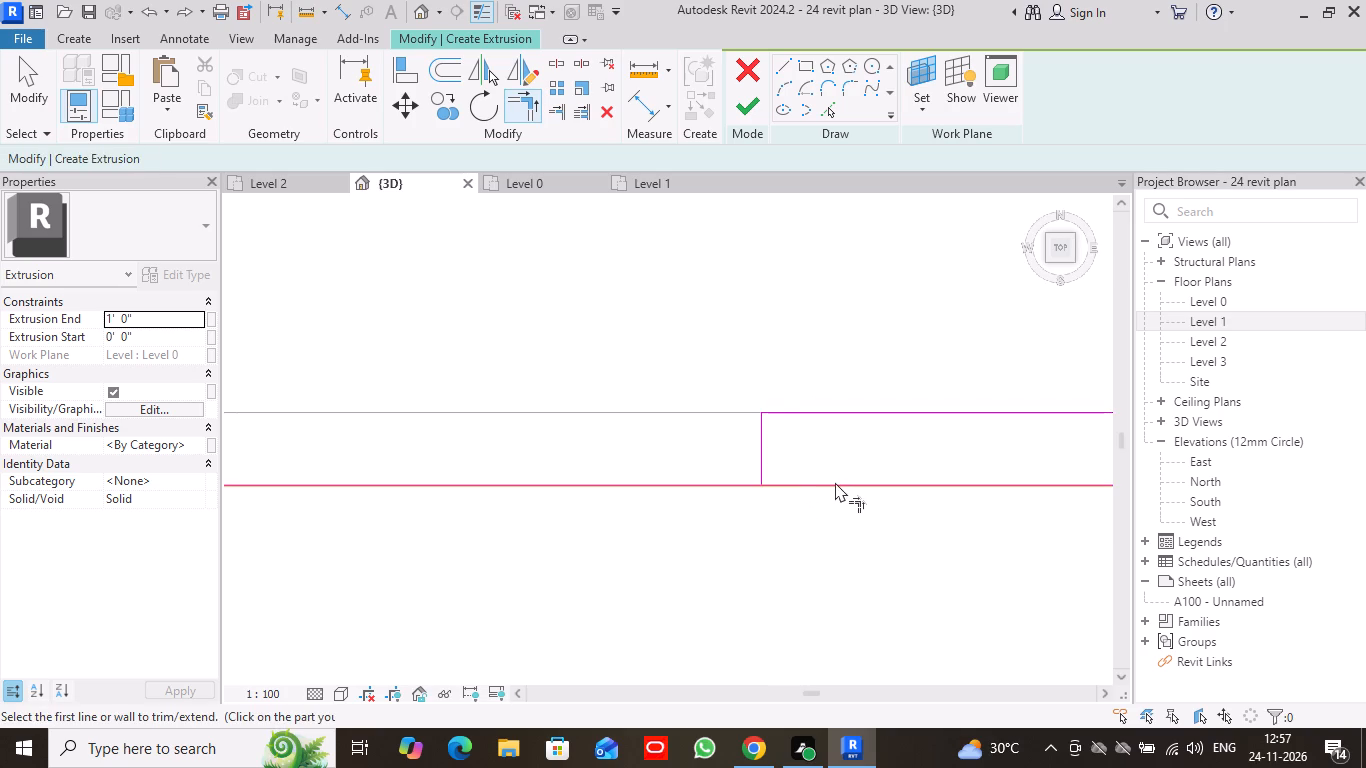
left_click(861, 483)
left_click(765, 452)
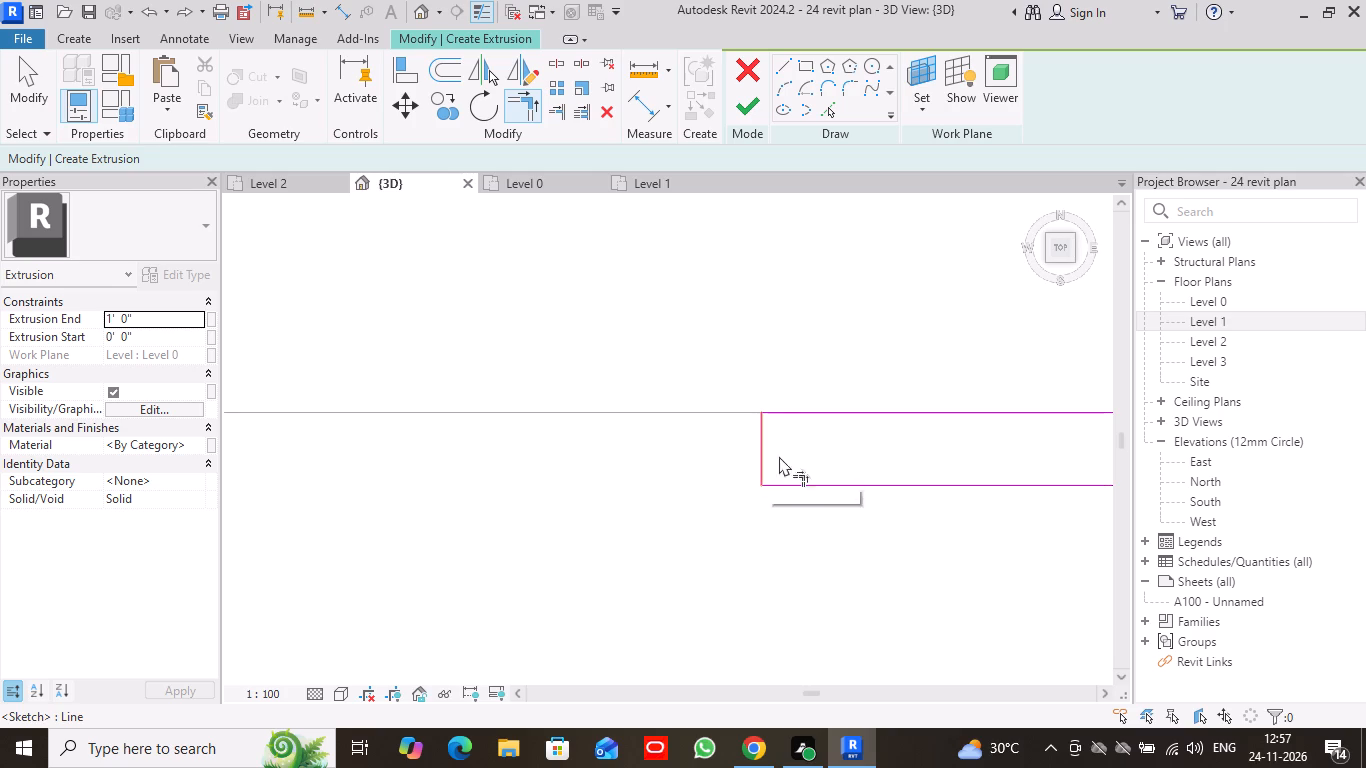
scroll(792, 528, "down", 9)
scroll(569, 562, "down", 7)
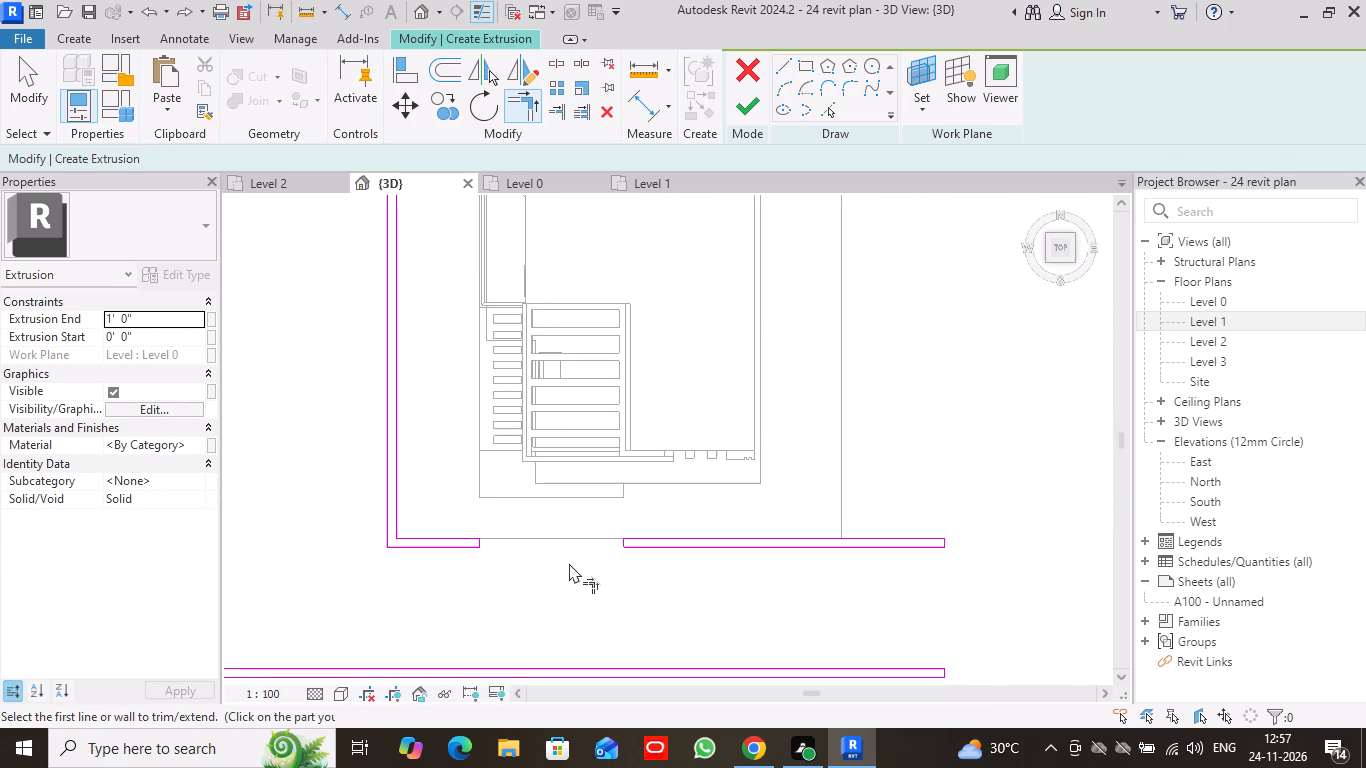
scroll(454, 405, "down", 2)
middle_click_drag(454, 405, 465, 482)
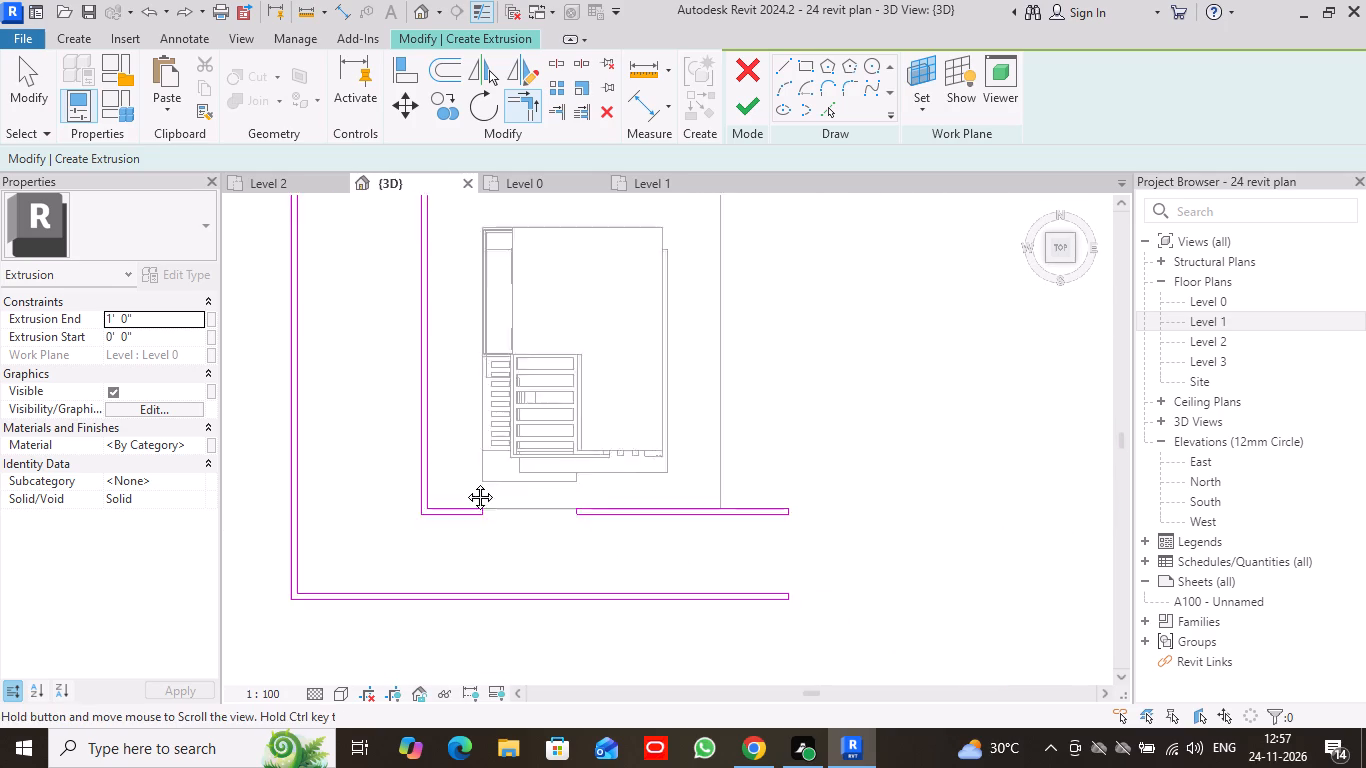
middle_click_drag(465, 482, 484, 381)
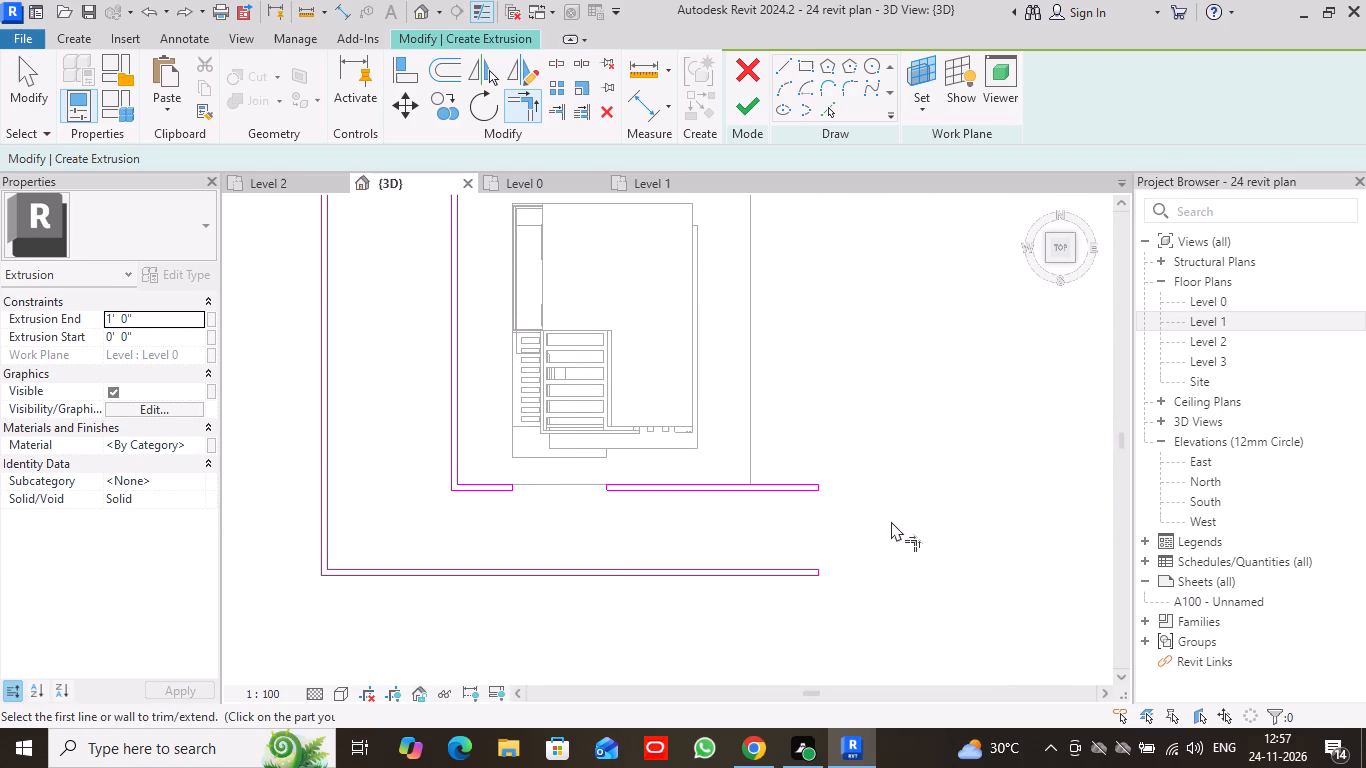
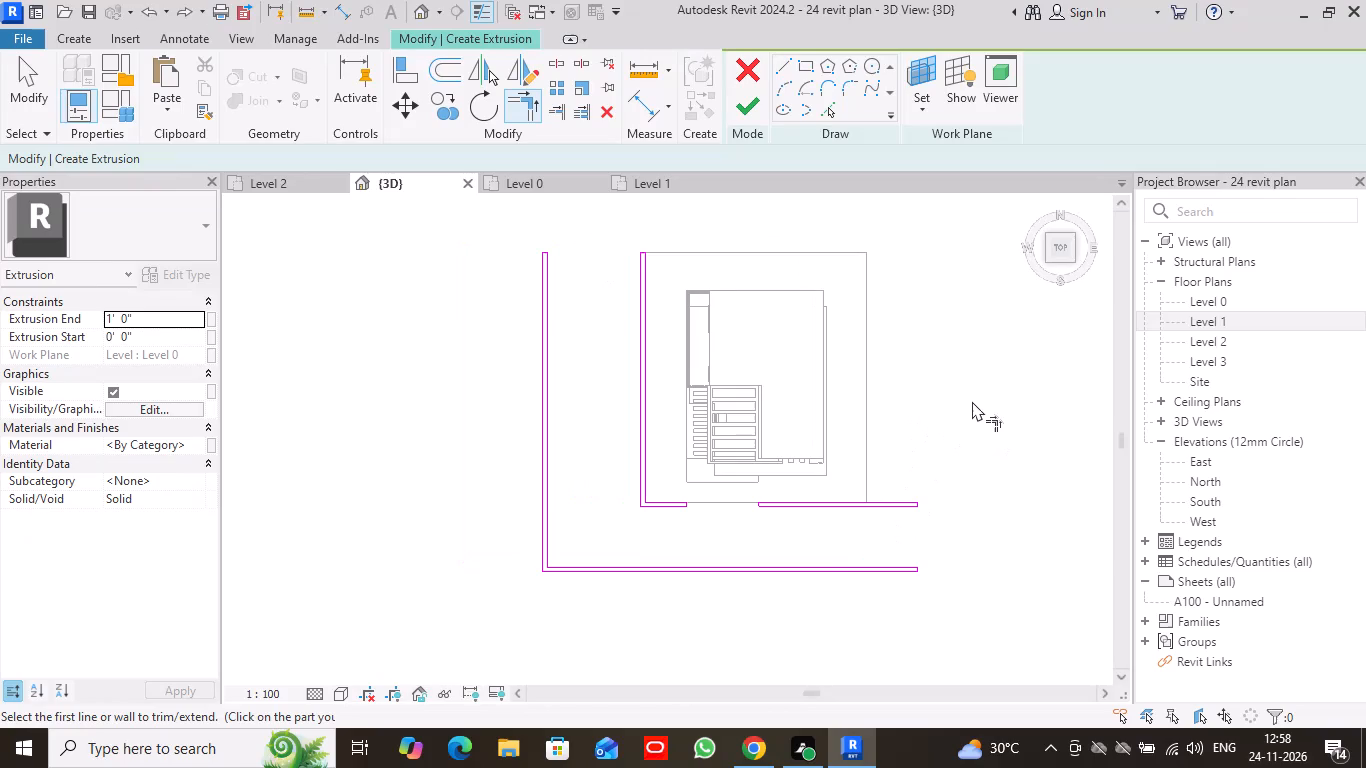
Finish the 1' 0" deep extrusion sketch of the L-shaped strips bordering the site.
left_click(28, 108)
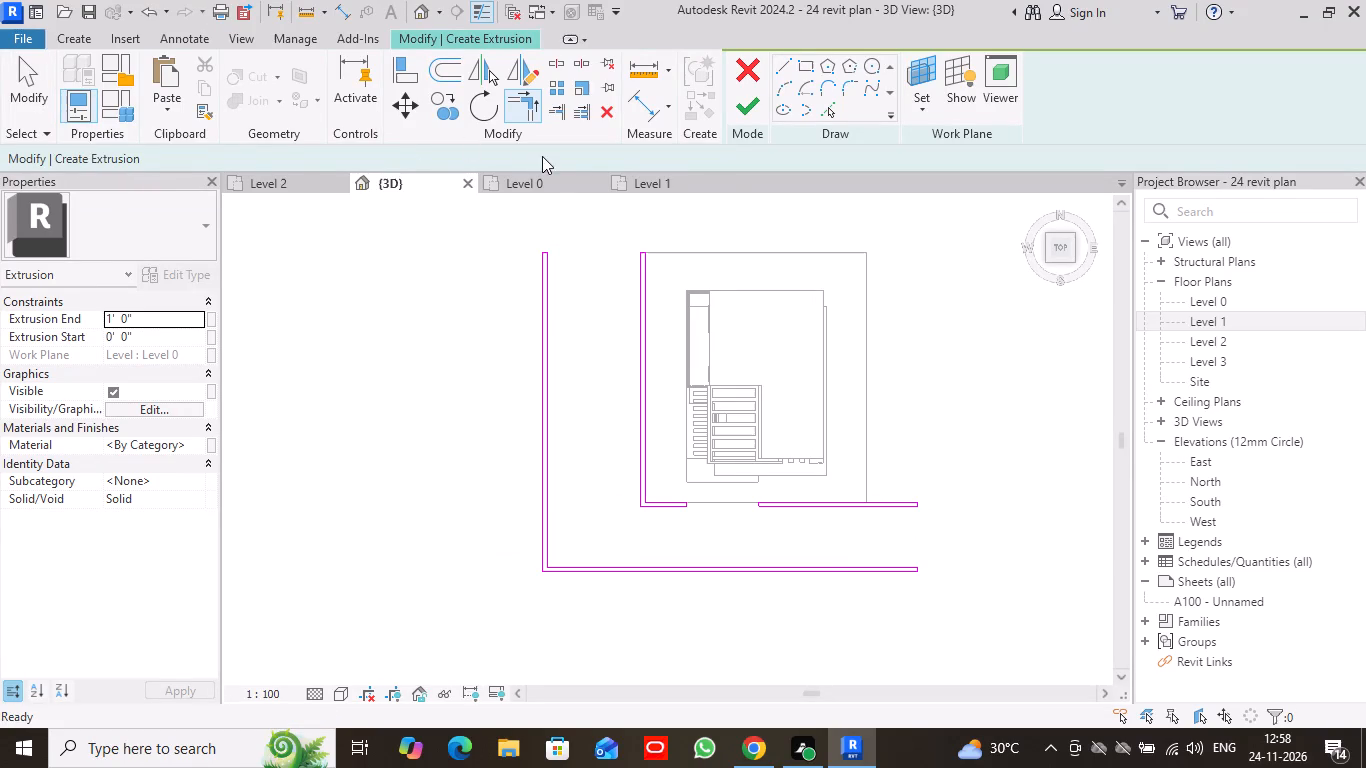
left_click(754, 105)
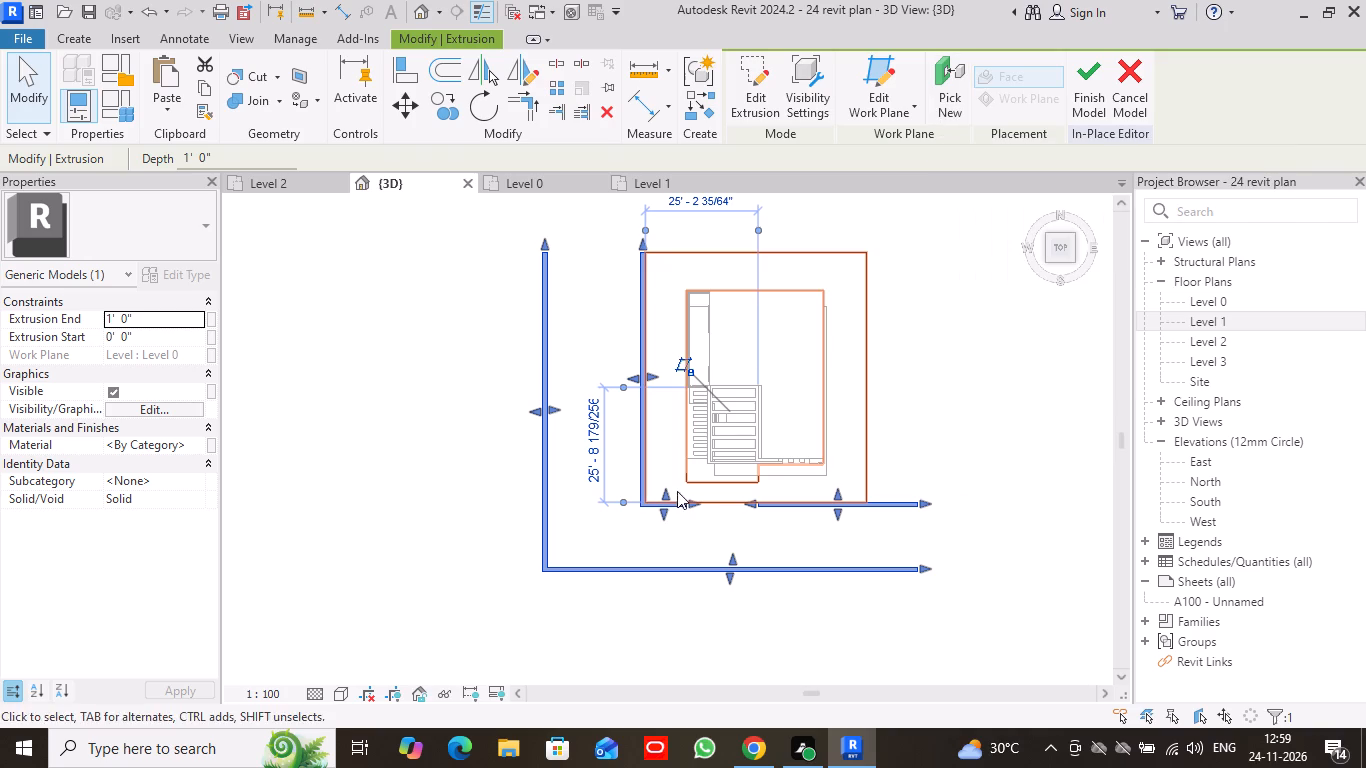
Start a new extrusion and sketch a 1' by 11' vertical rectangle midway between the two vertical border strips.
left_click(83, 41)
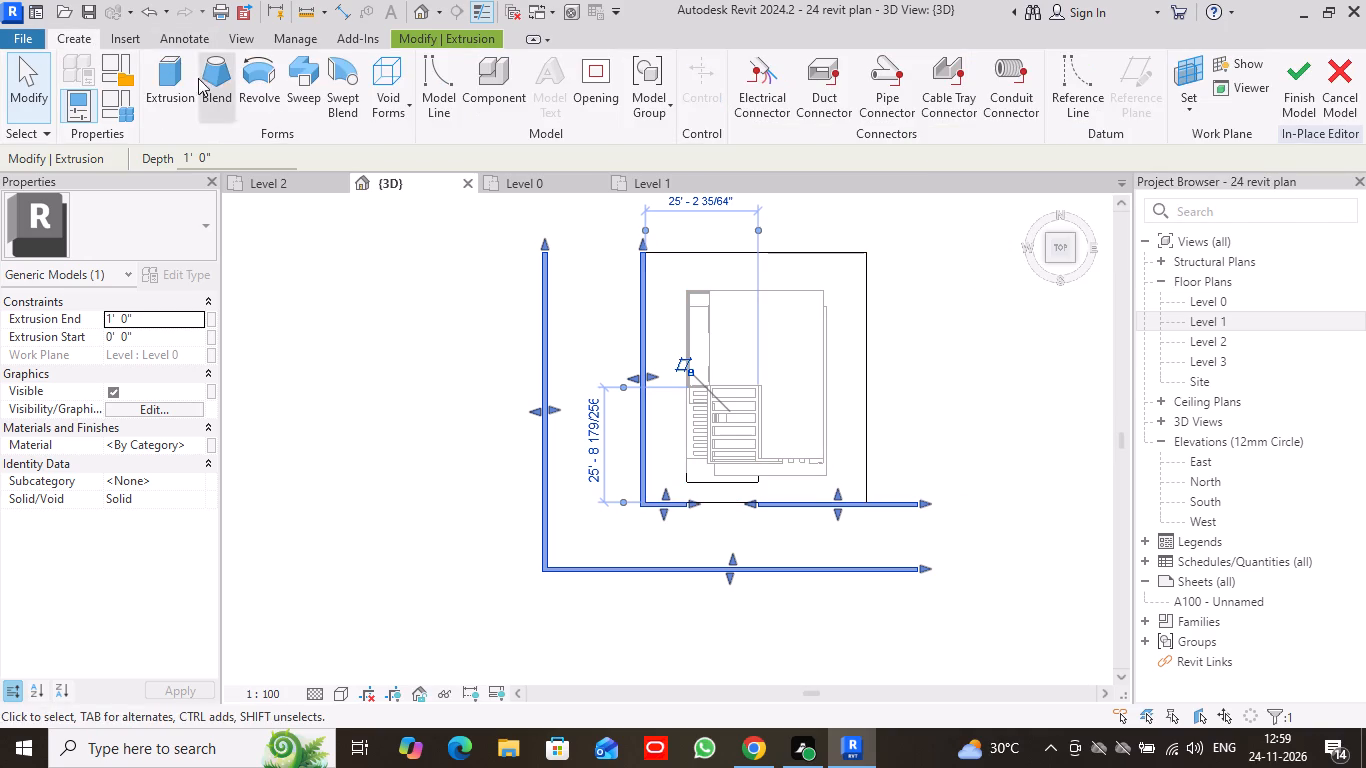
left_click(175, 81)
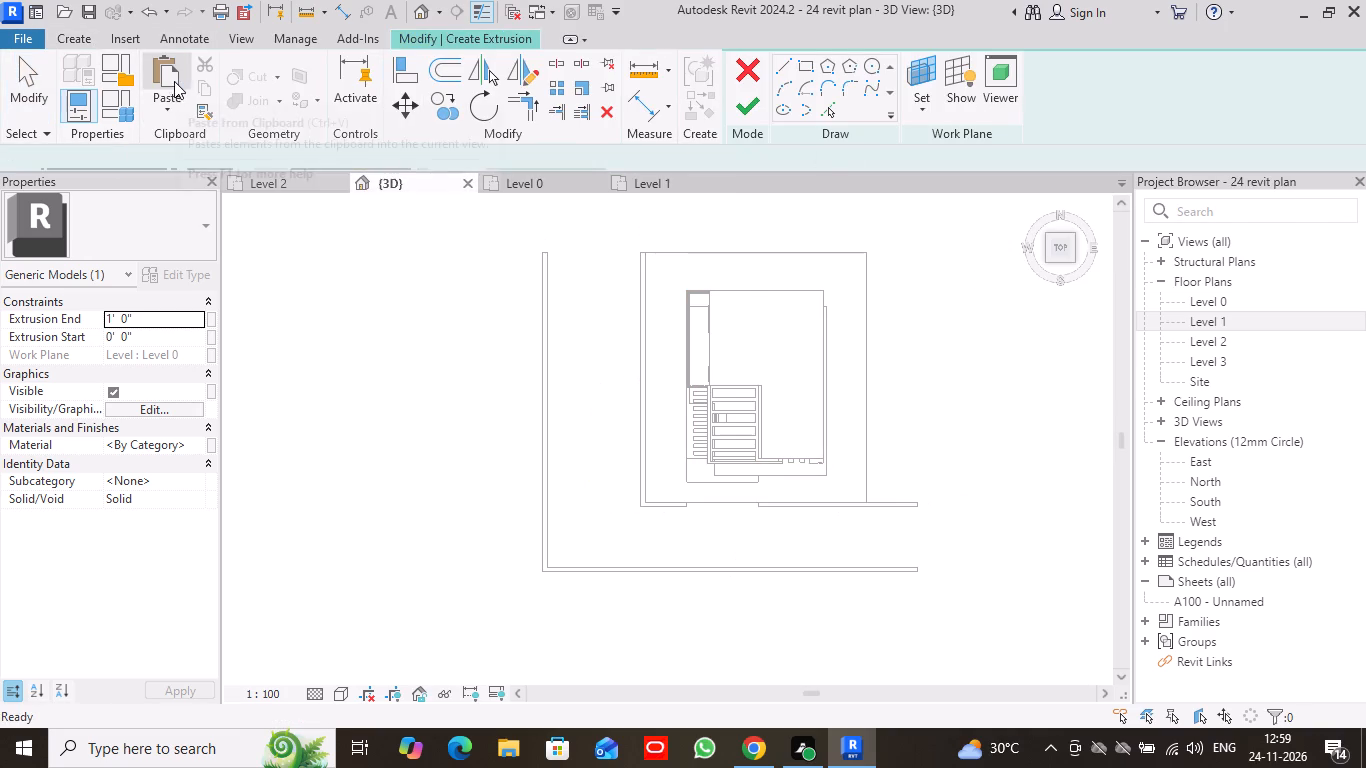
left_click(805, 64)
scroll(605, 297, "up", 1)
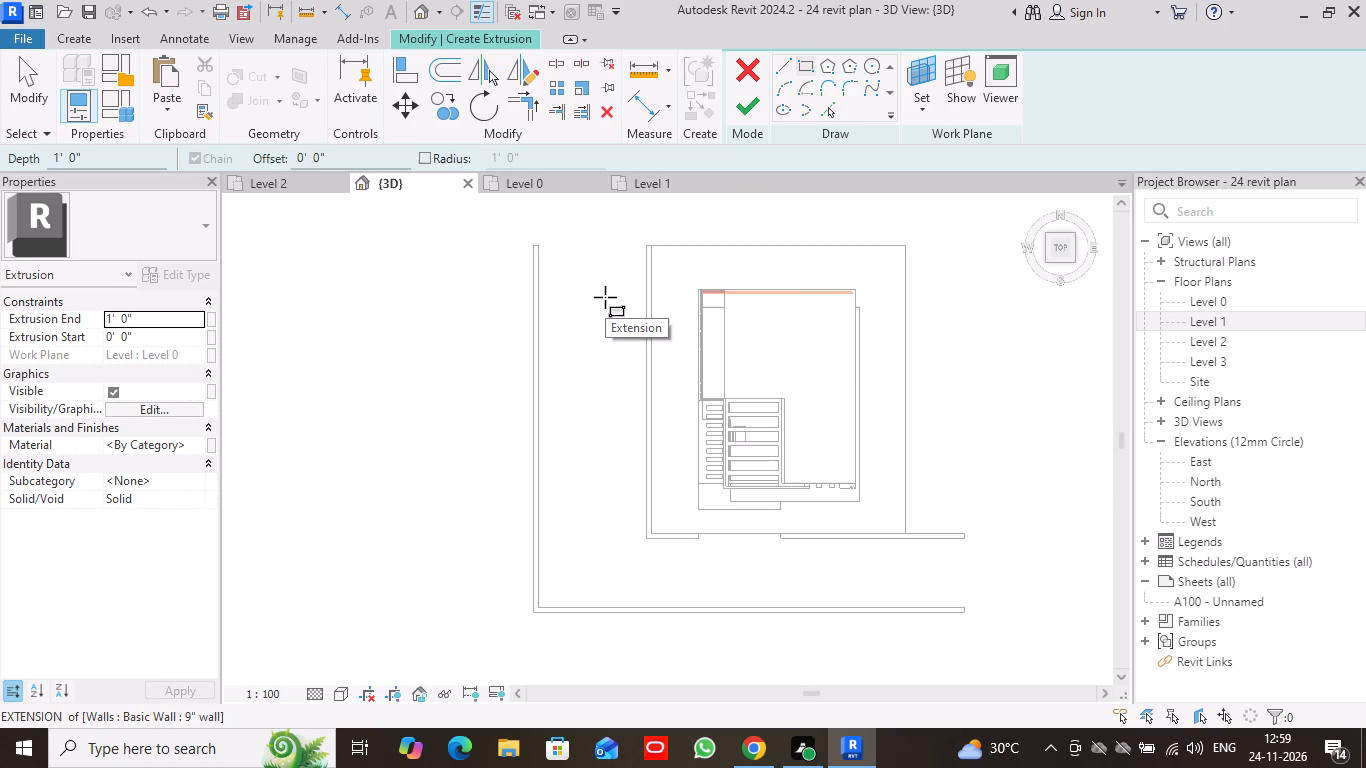
scroll(605, 293, "up", 1)
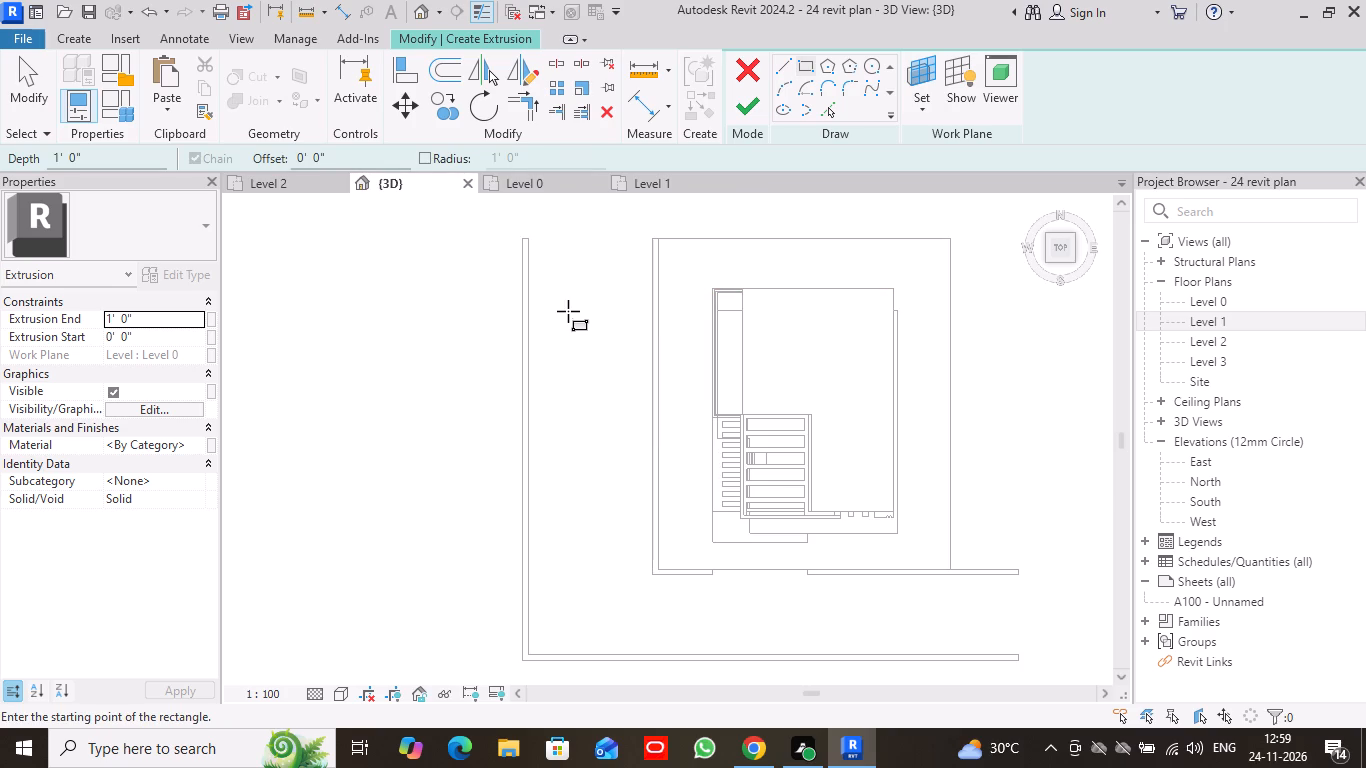
middle_click_drag(554, 317, 588, 317)
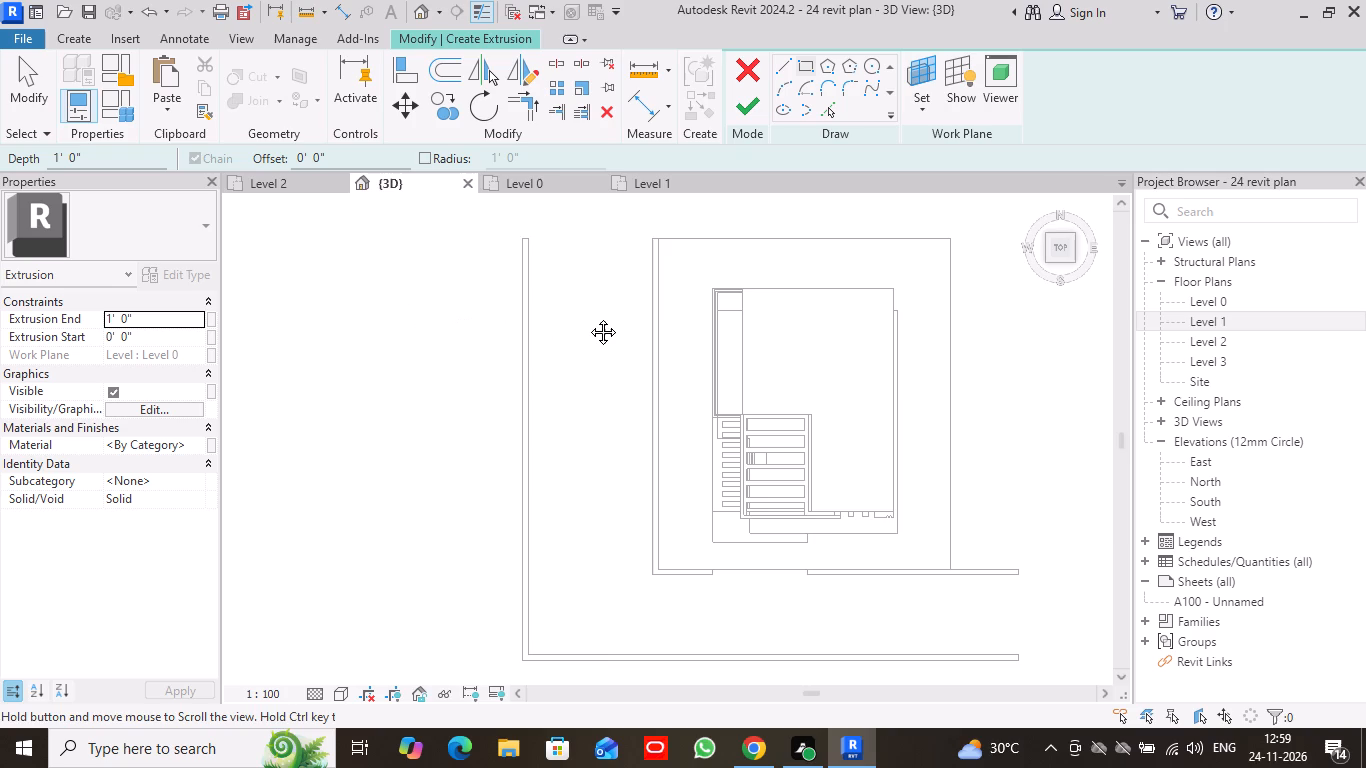
middle_click_drag(588, 317, 635, 313)
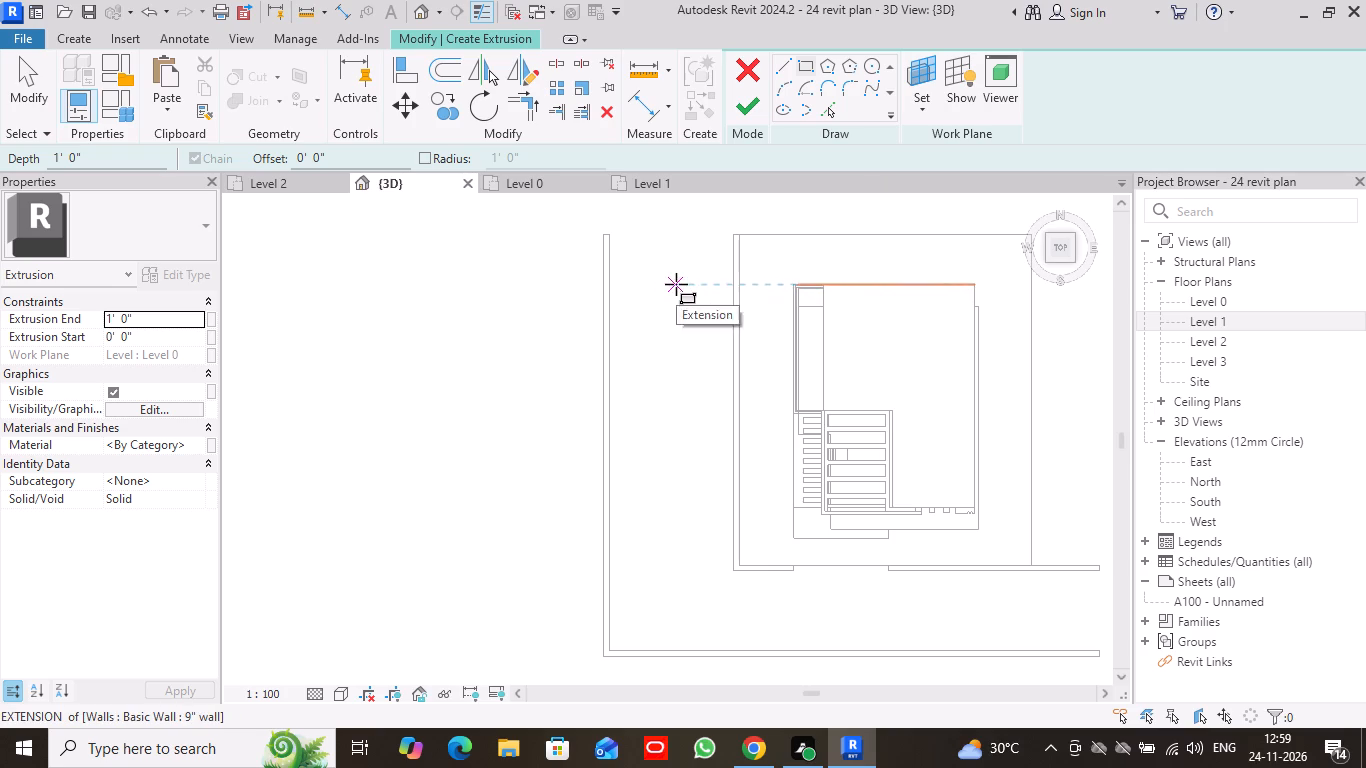
scroll(676, 284, "up", 3)
left_click(805, 66)
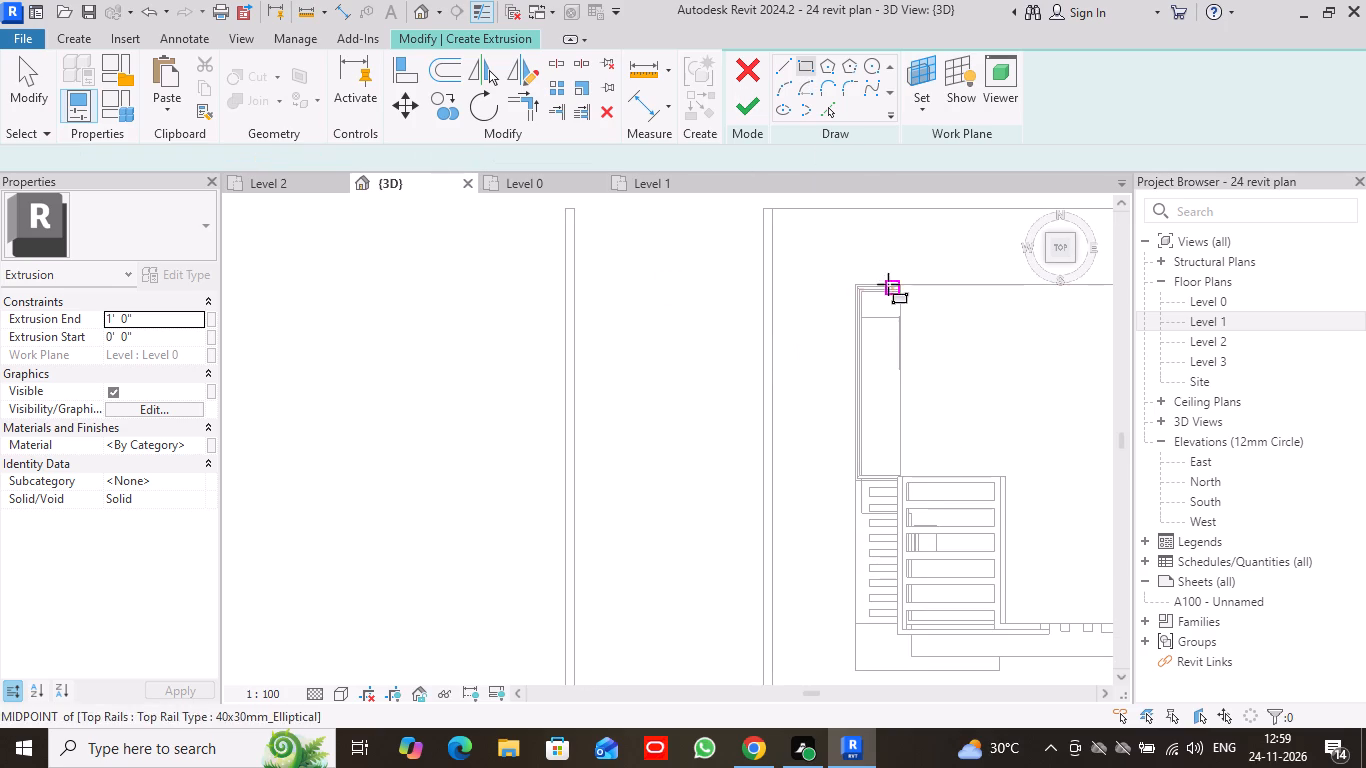
left_click(666, 286)
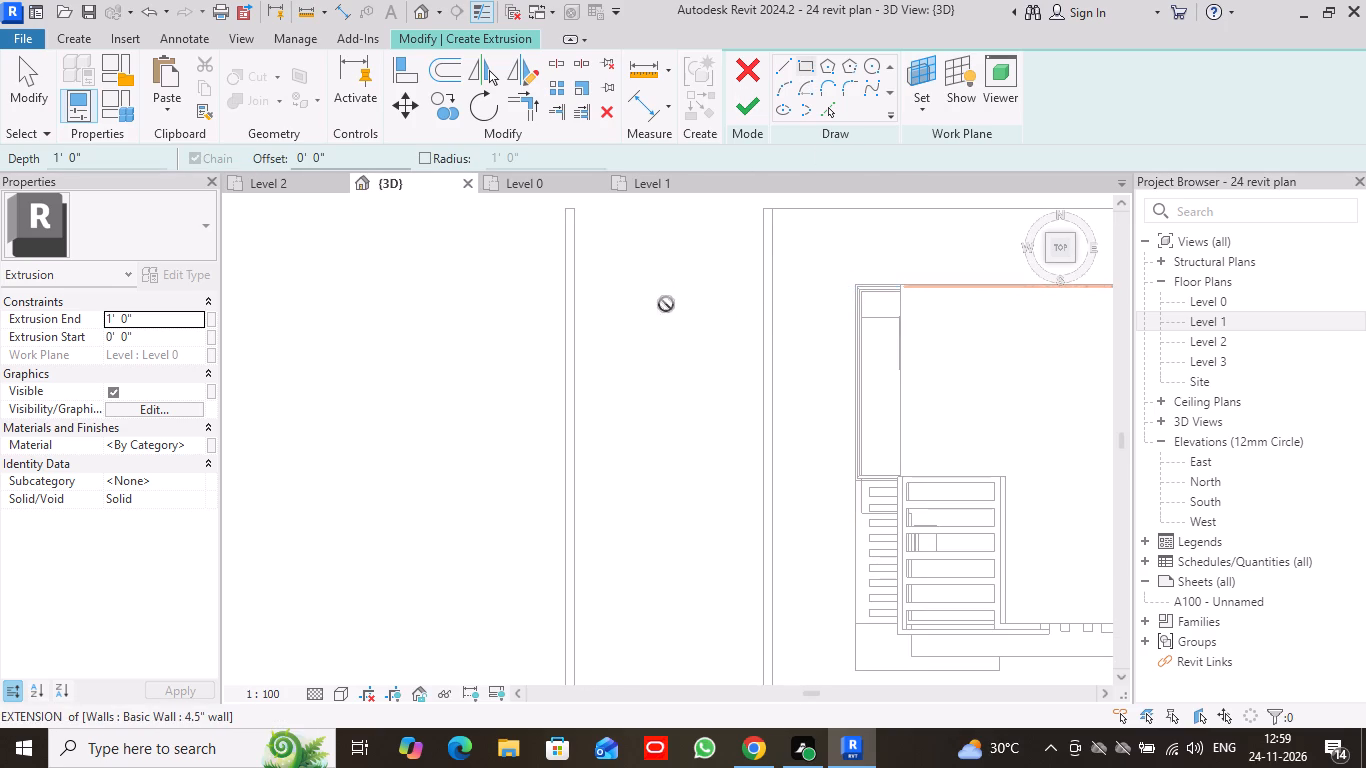
left_click(675, 384)
middle_click_drag(684, 462, 674, 355)
scroll(664, 370, "down", 3)
left_click(12, 79)
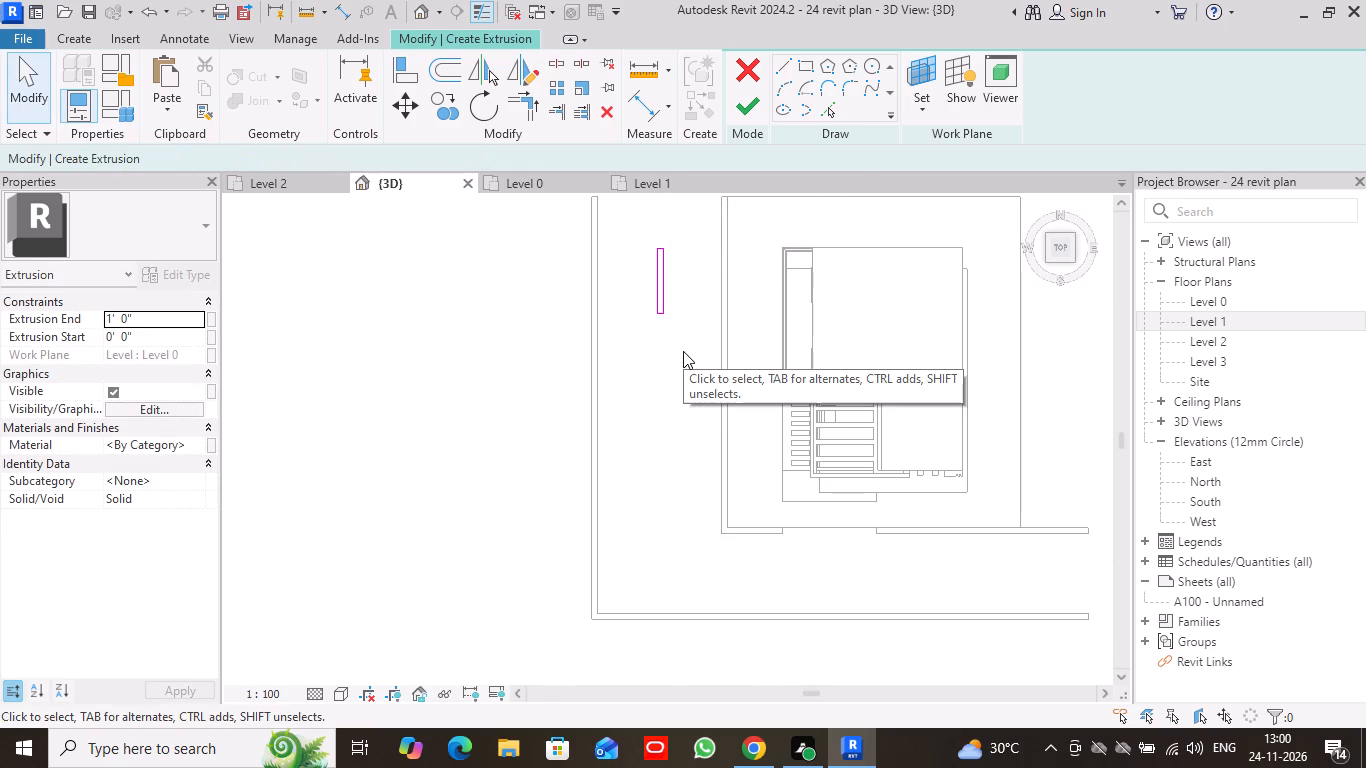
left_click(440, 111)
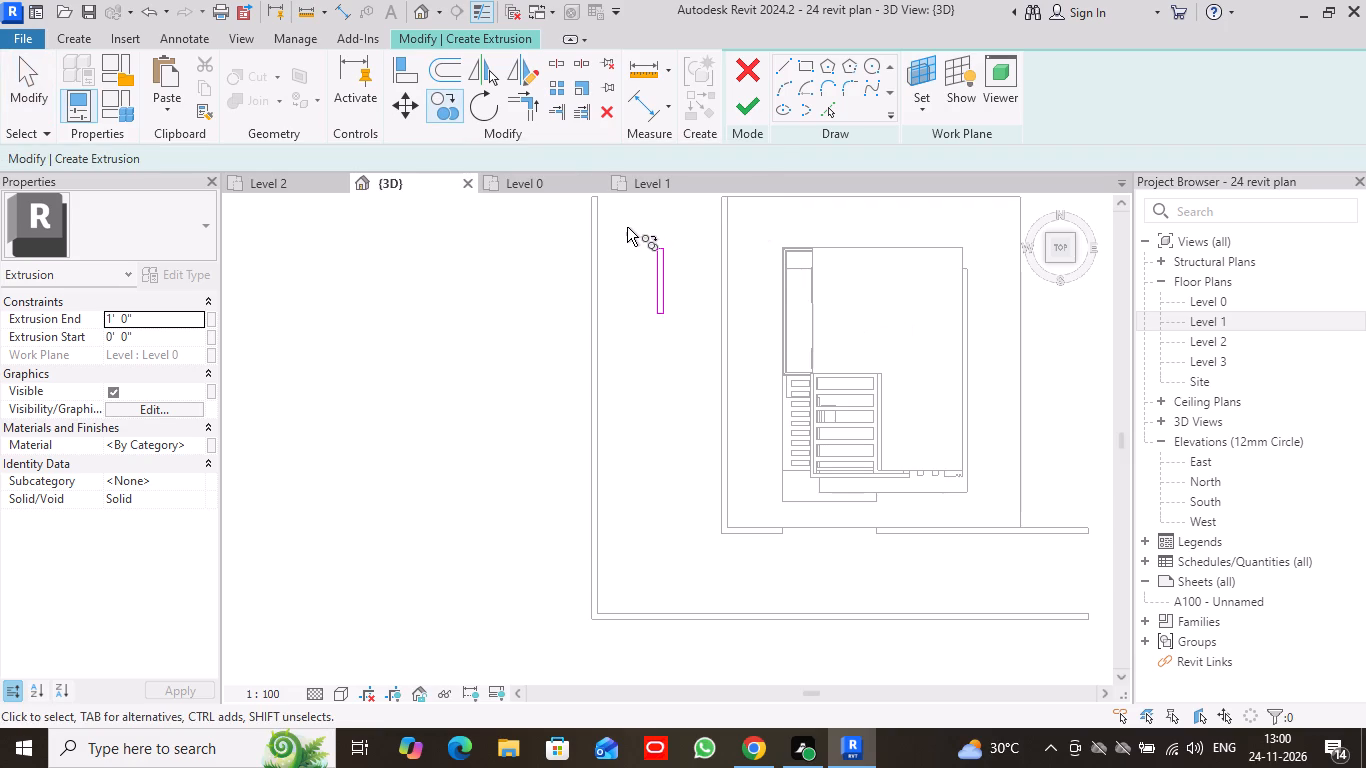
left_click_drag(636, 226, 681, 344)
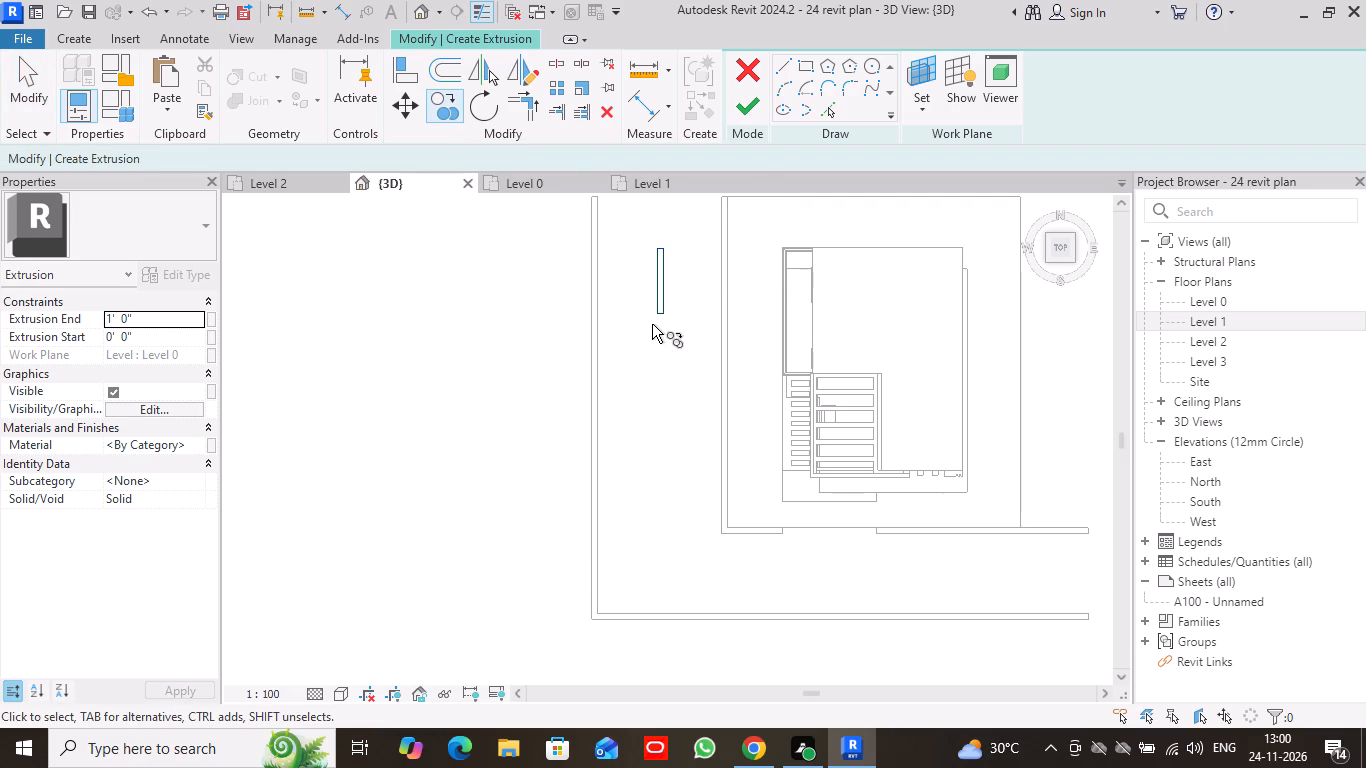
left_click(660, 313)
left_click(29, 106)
Copy the narrow rectangle twice vertically toward the lower corner, placing the second copy about 20' 6" beyond the first.
scroll(741, 344, "down", 1)
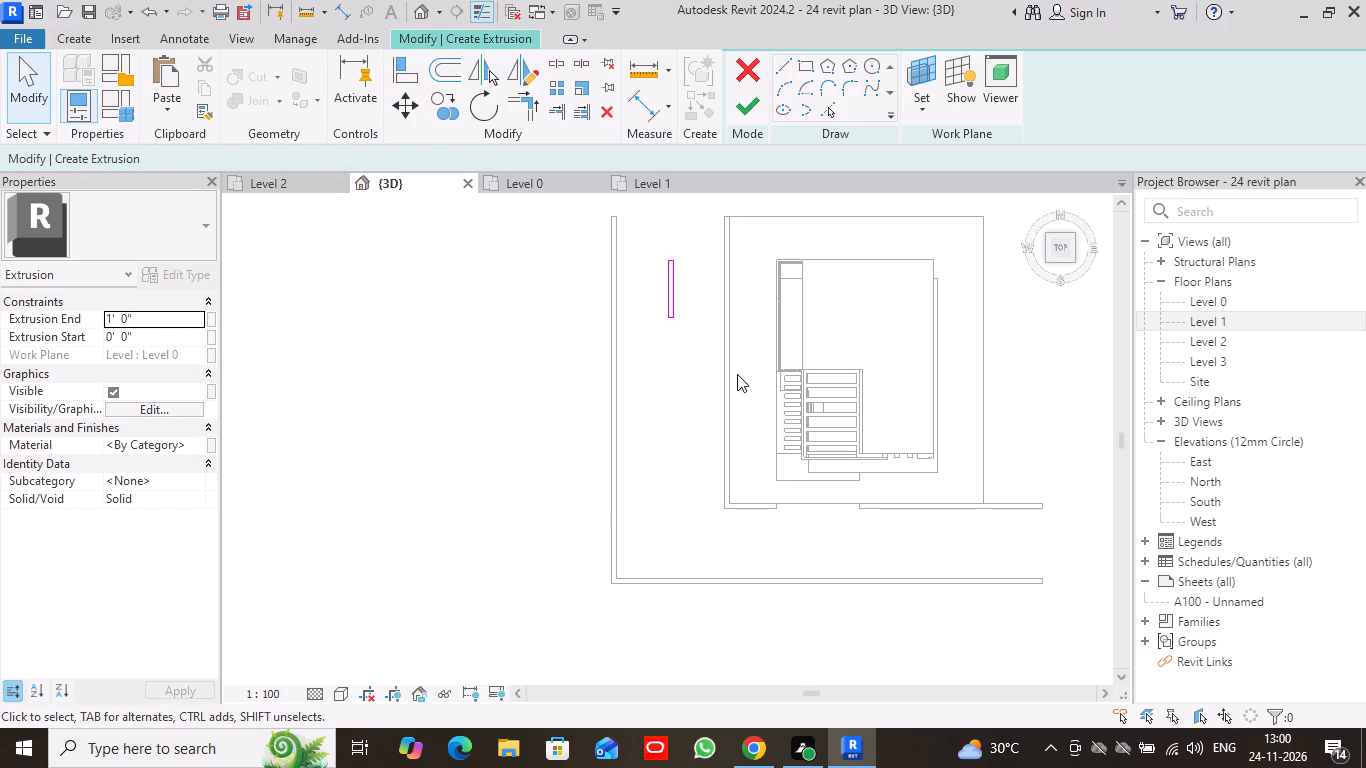
left_click_drag(647, 246, 694, 318)
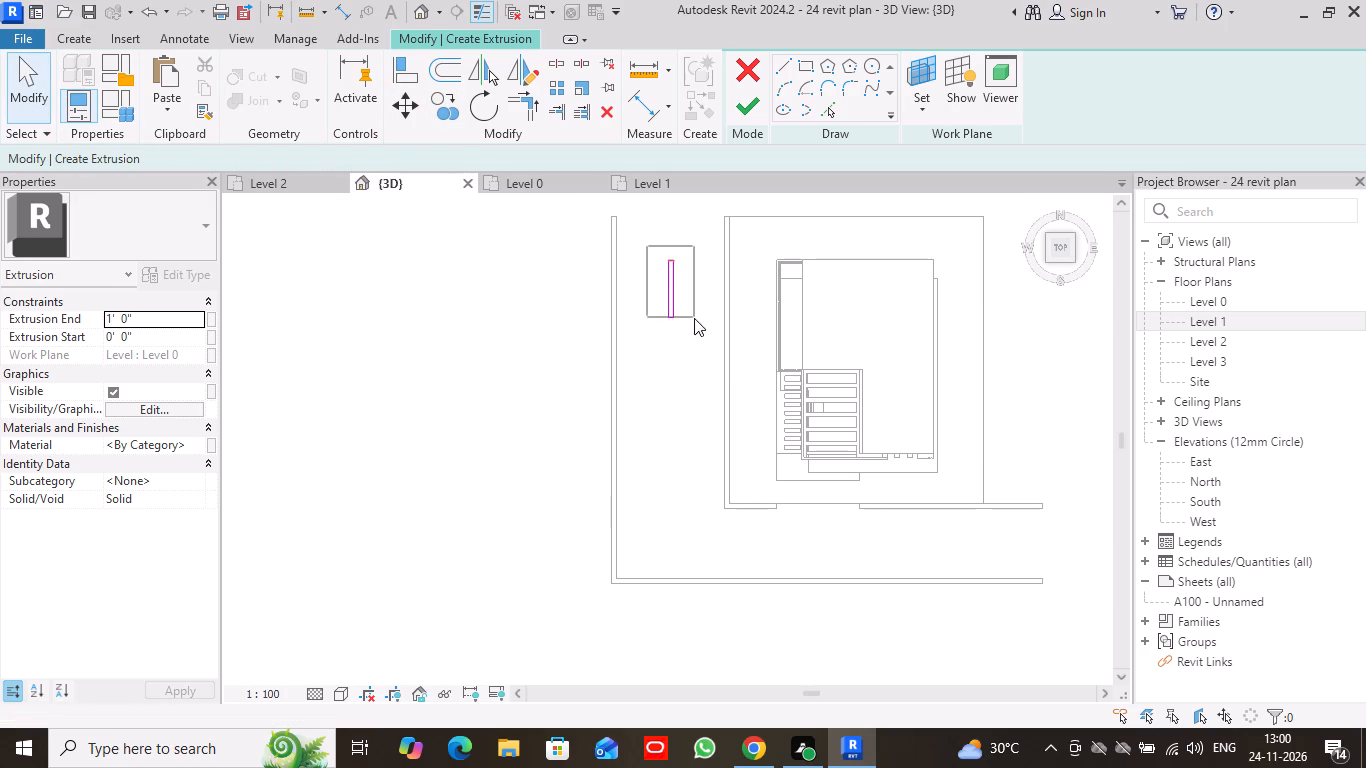
left_click_drag(694, 318, 707, 354)
left_click(451, 109)
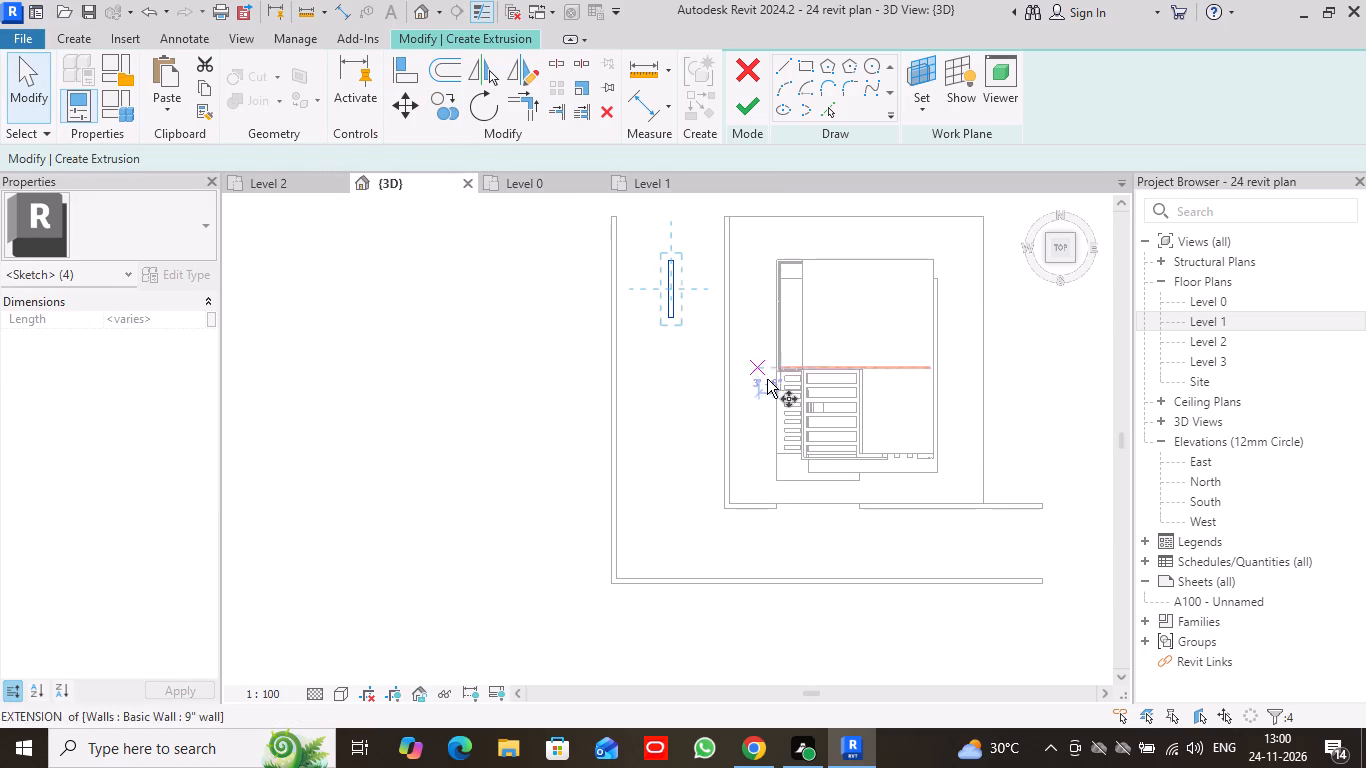
left_click(671, 330)
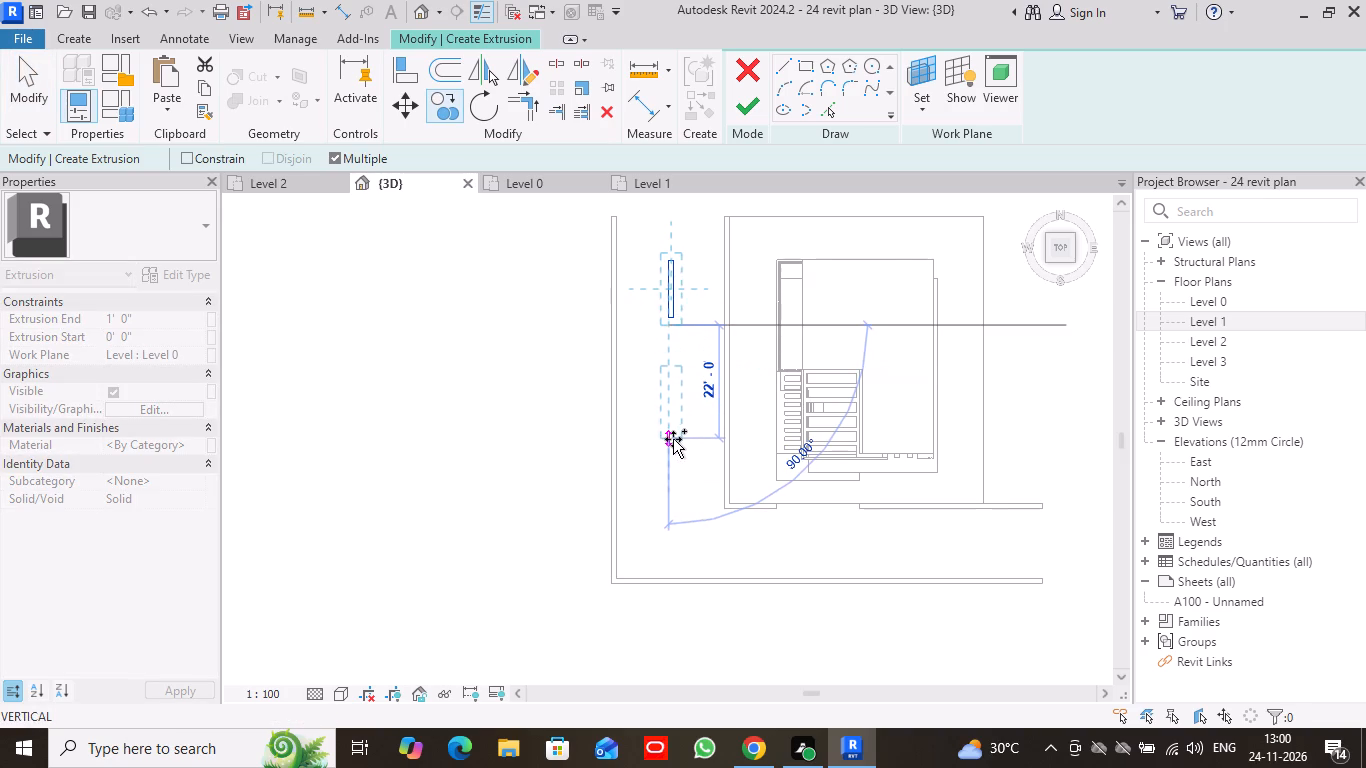
left_click(672, 425)
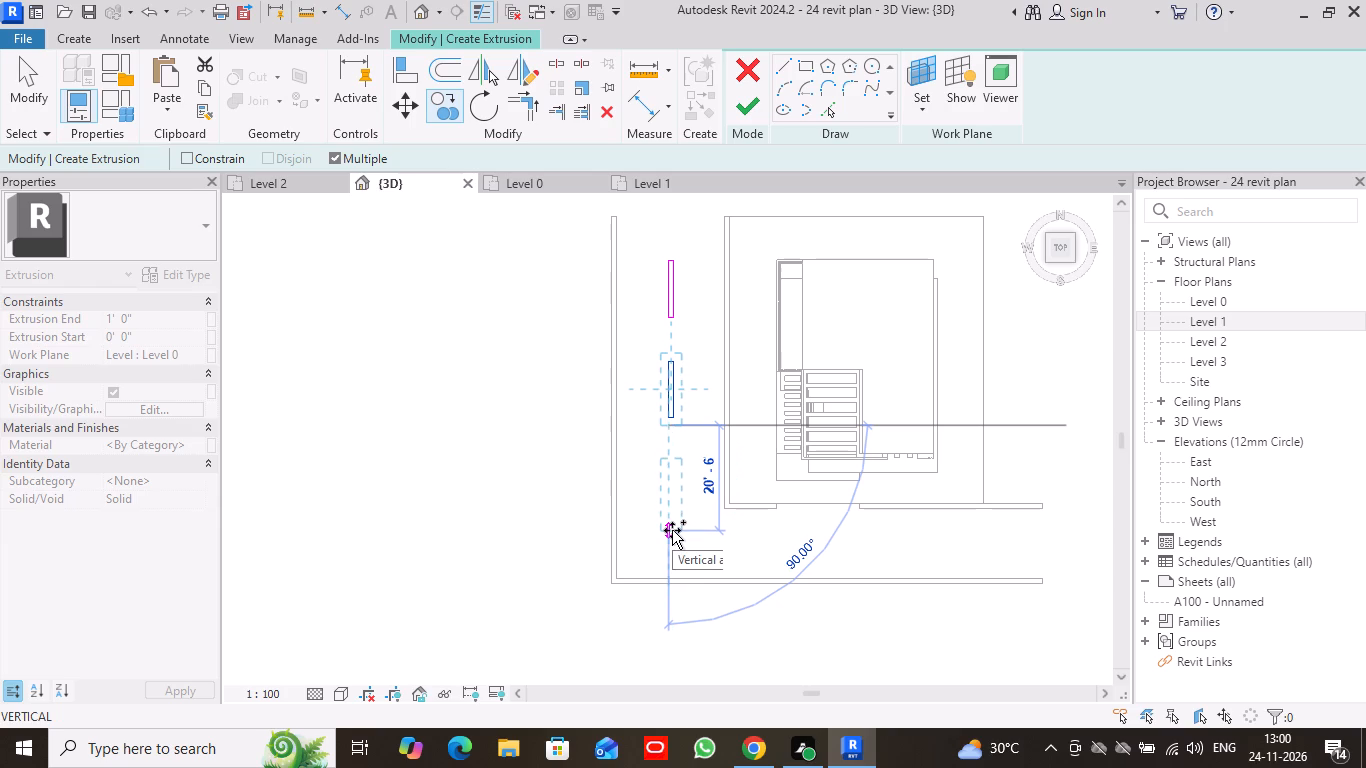
left_click(672, 530)
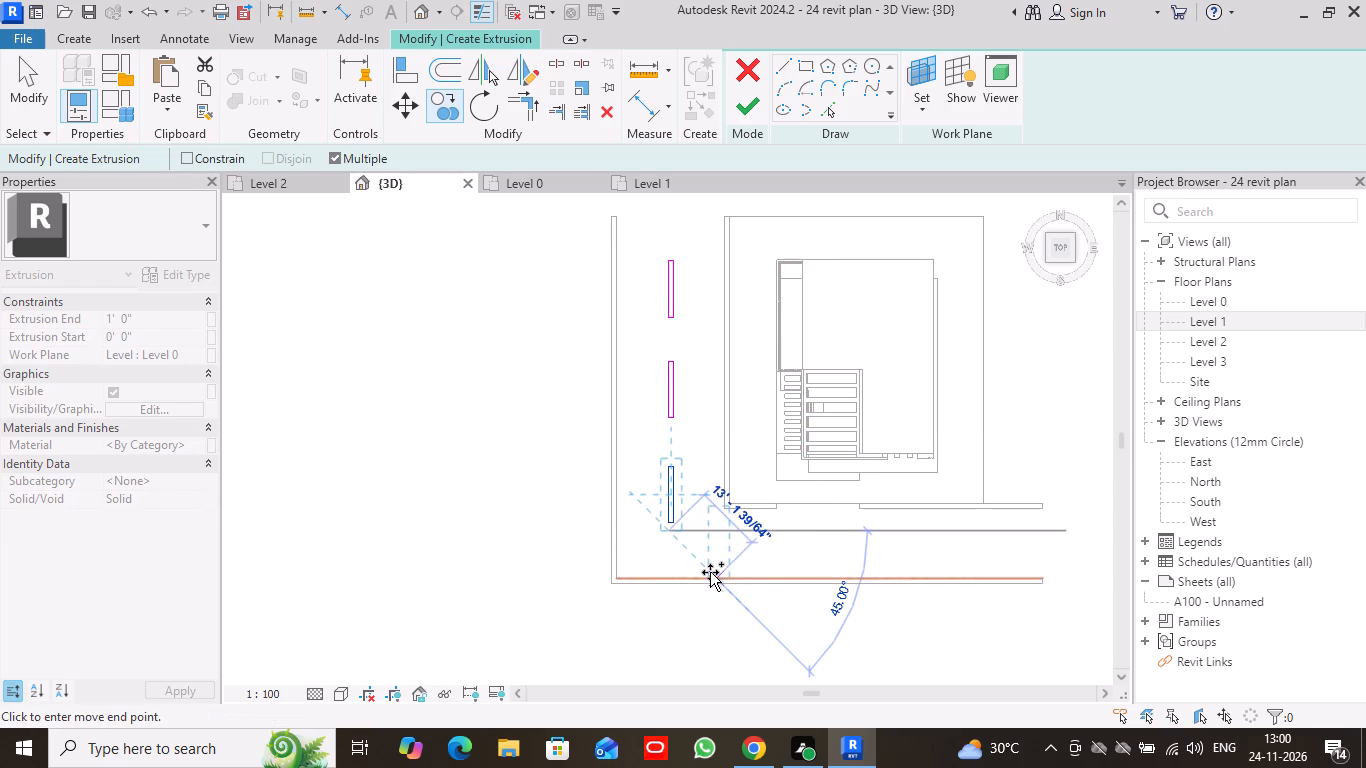
key("Escape")
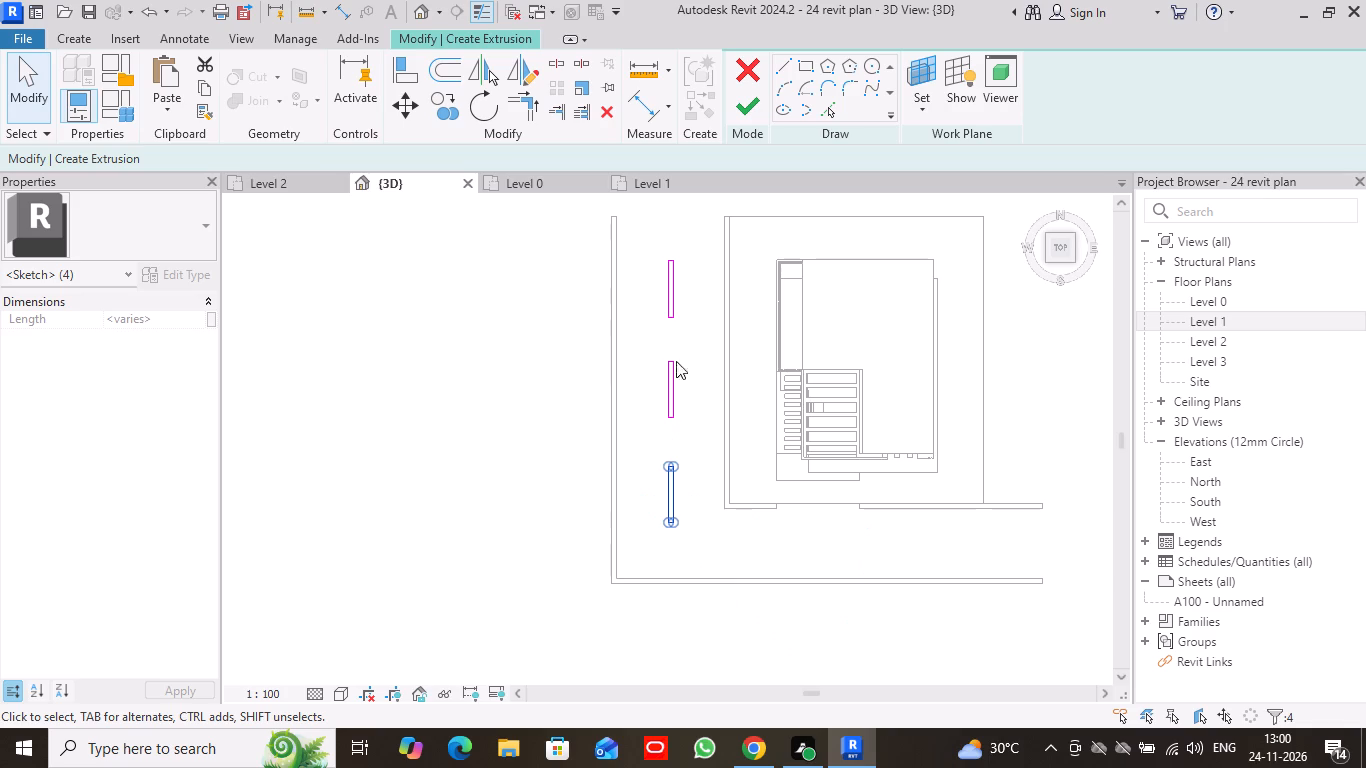
left_click(35, 83)
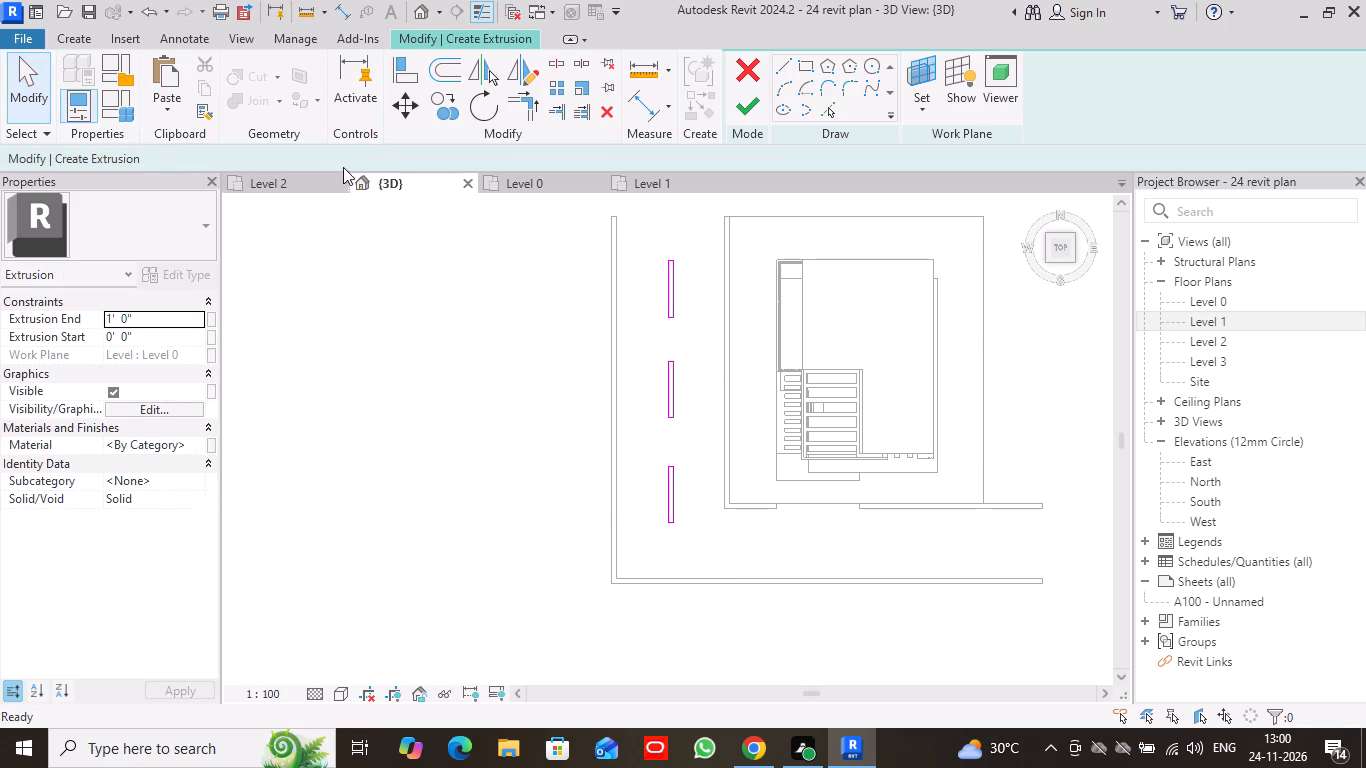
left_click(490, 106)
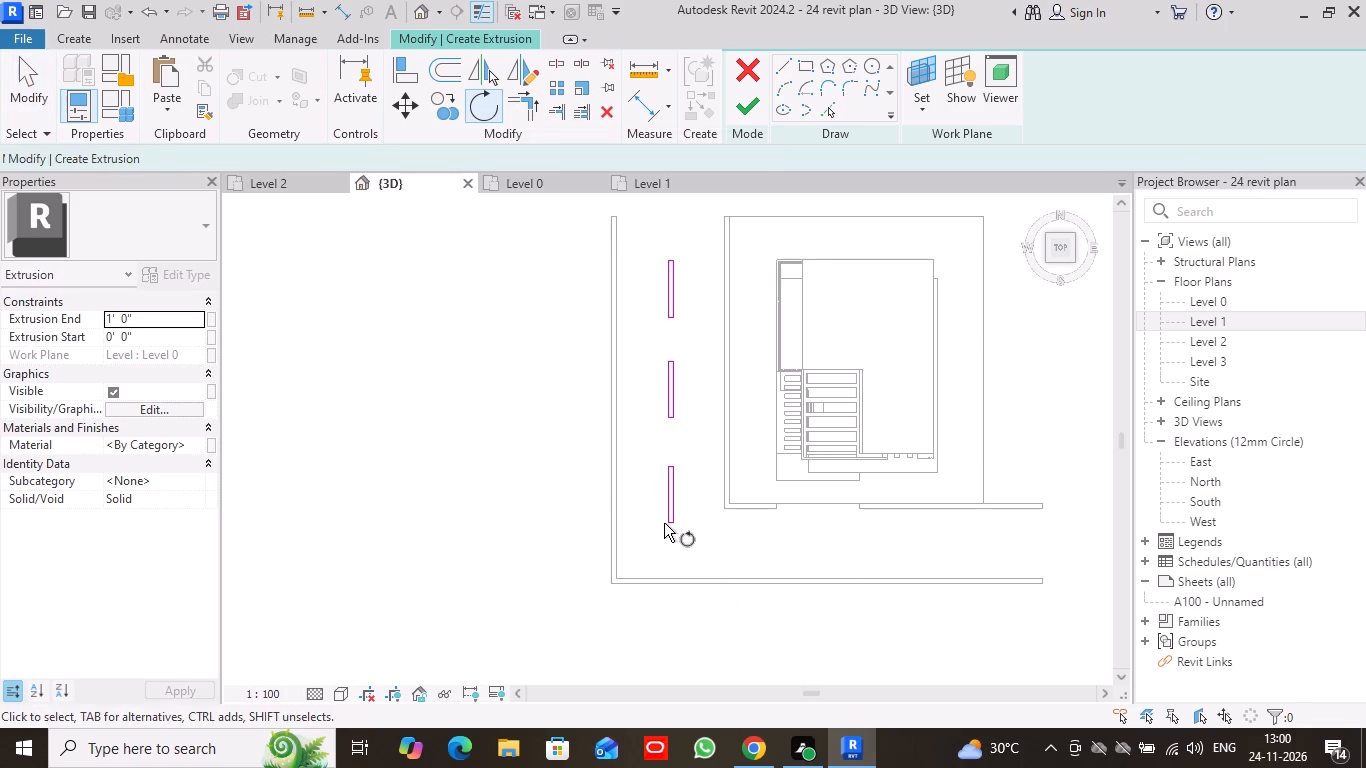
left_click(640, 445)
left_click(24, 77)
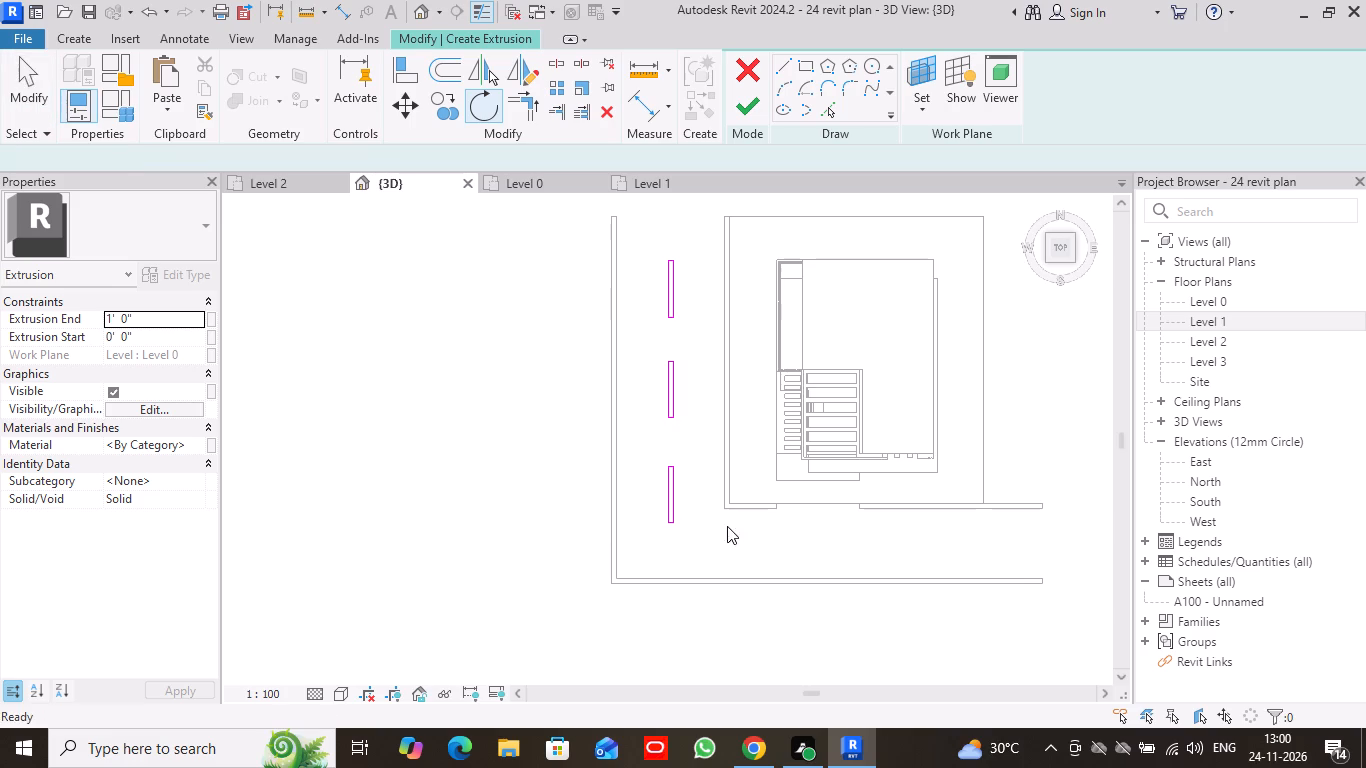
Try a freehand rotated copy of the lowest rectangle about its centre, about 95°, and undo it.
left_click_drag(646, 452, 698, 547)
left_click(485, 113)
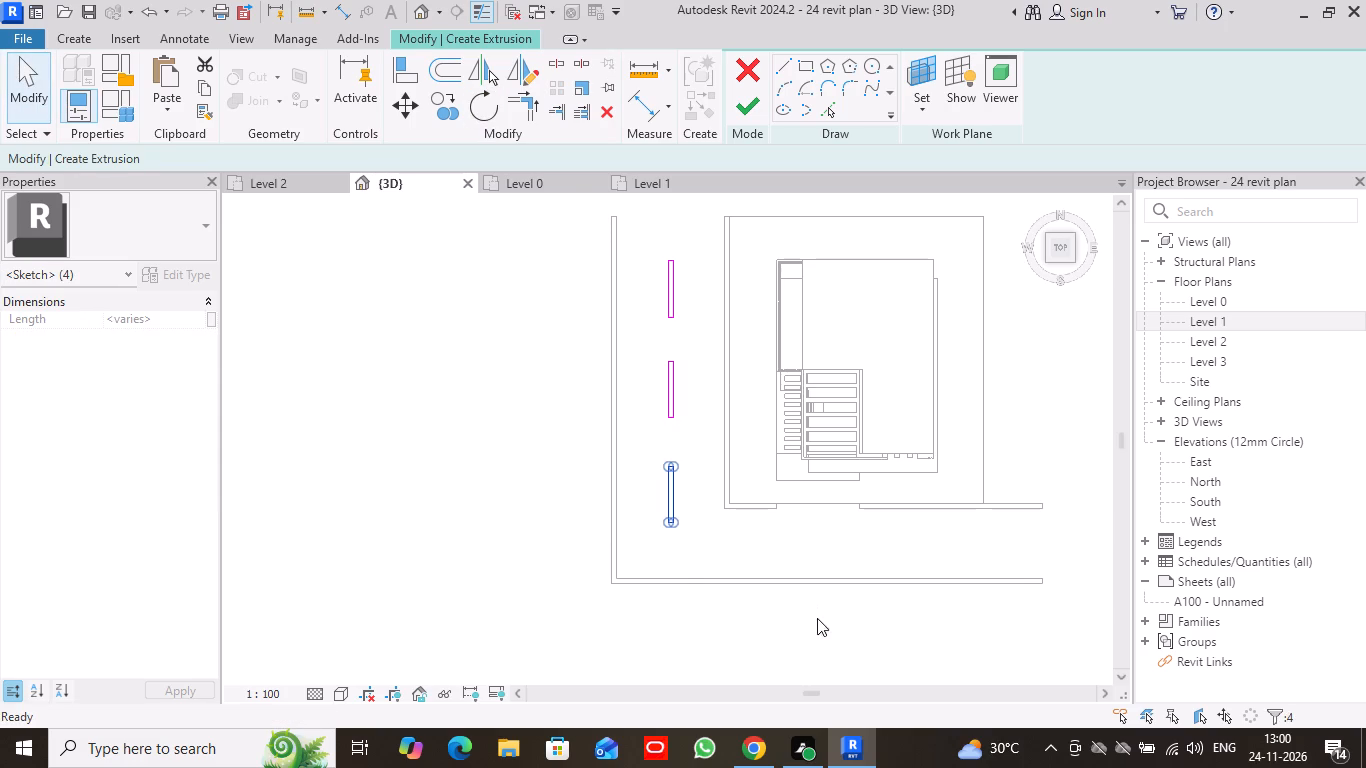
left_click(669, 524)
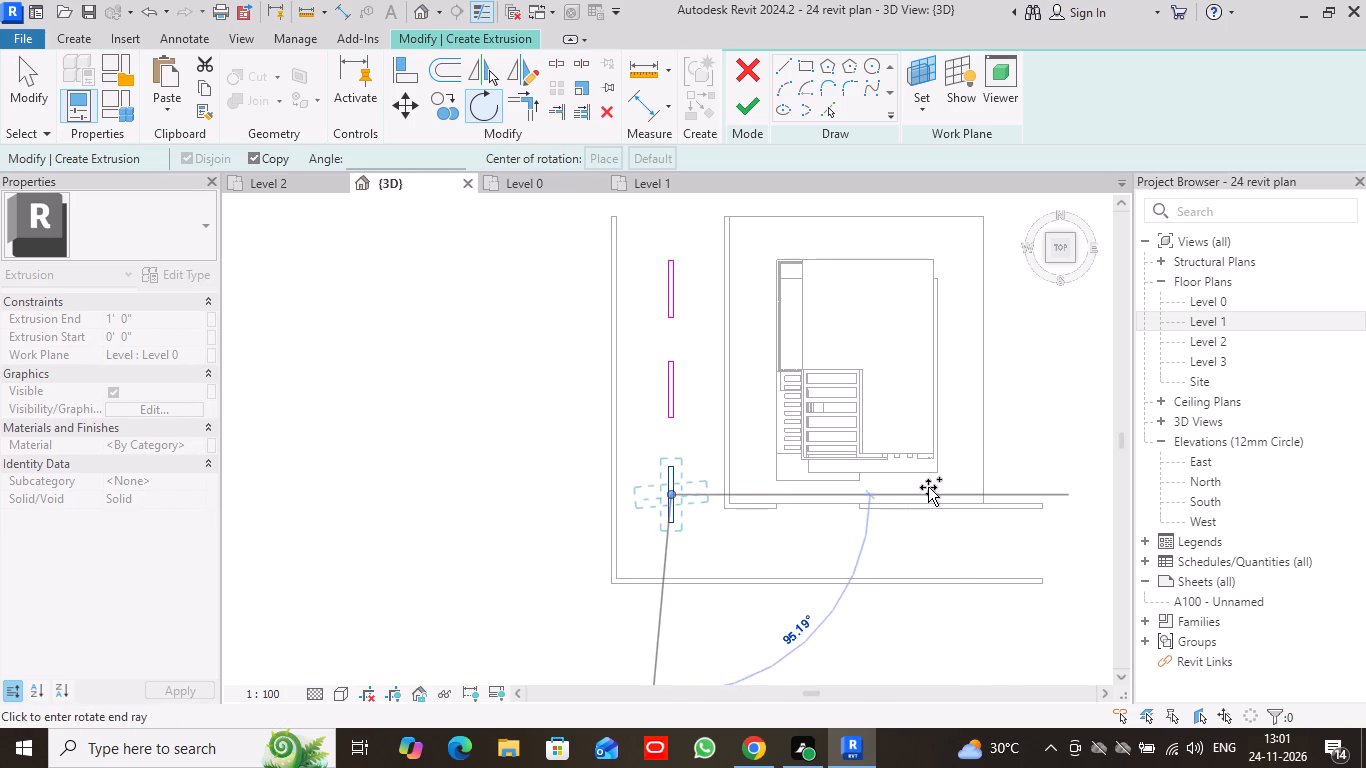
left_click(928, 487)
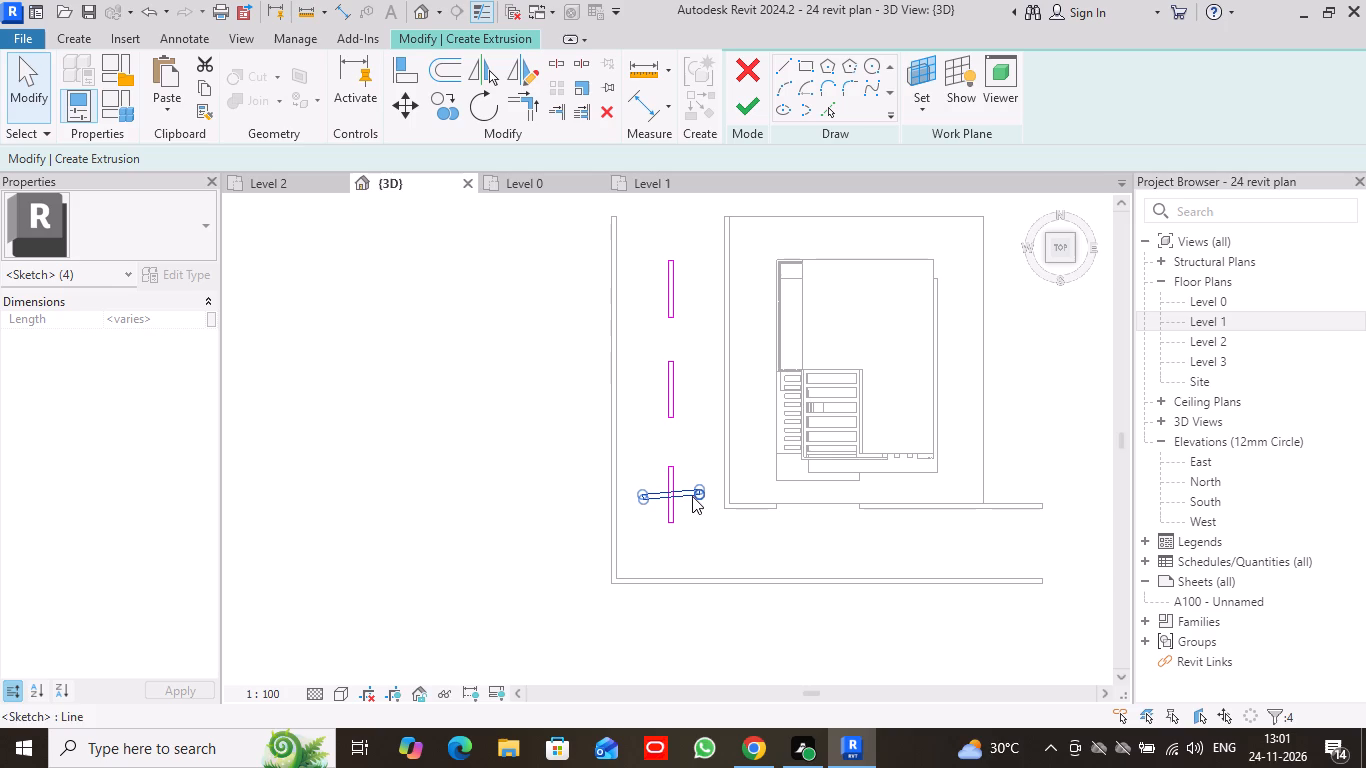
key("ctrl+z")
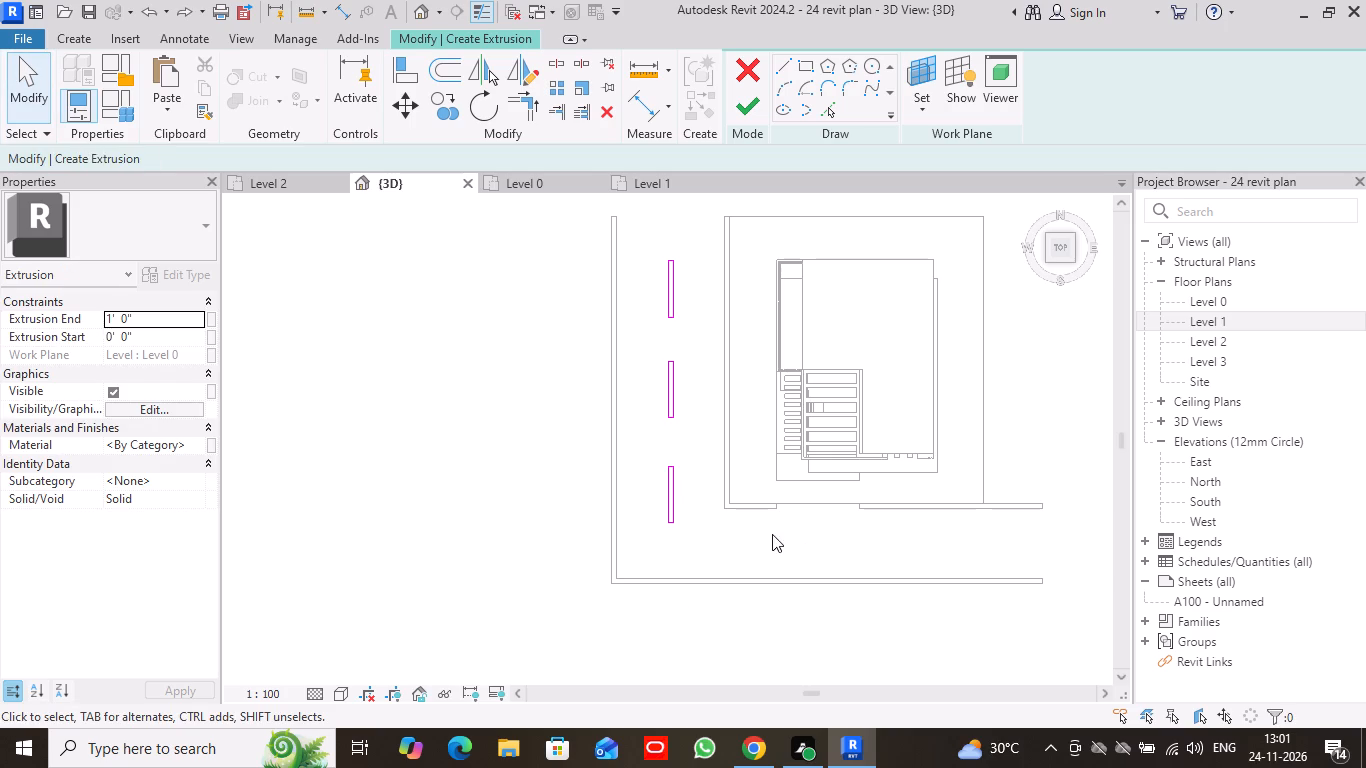
Rotate a copy of the lowest rectangle 90° about its centre so the copy lies horizontal.
scroll(690, 548, "up", 3)
middle_click_drag(701, 548, 668, 439)
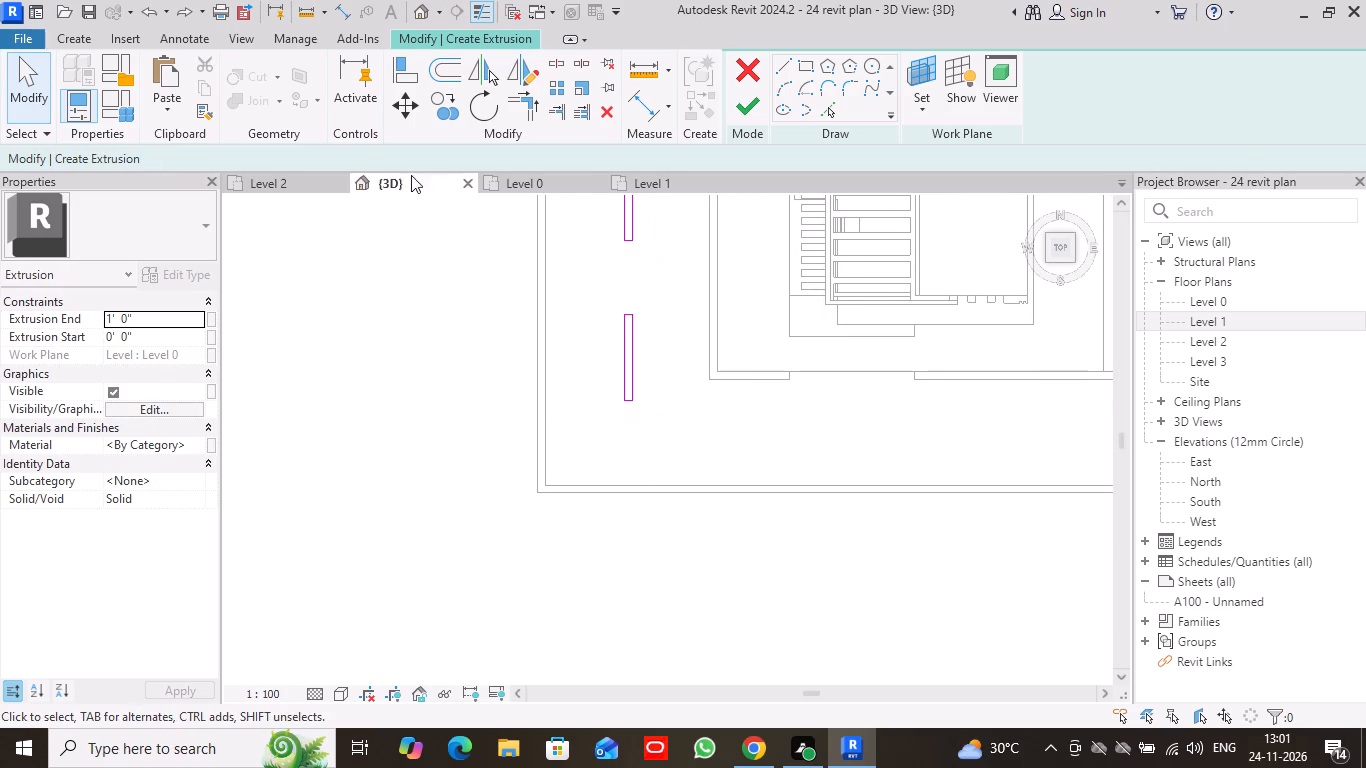
scroll(867, 391, "down", 1)
middle_click_drag(933, 413, 789, 390)
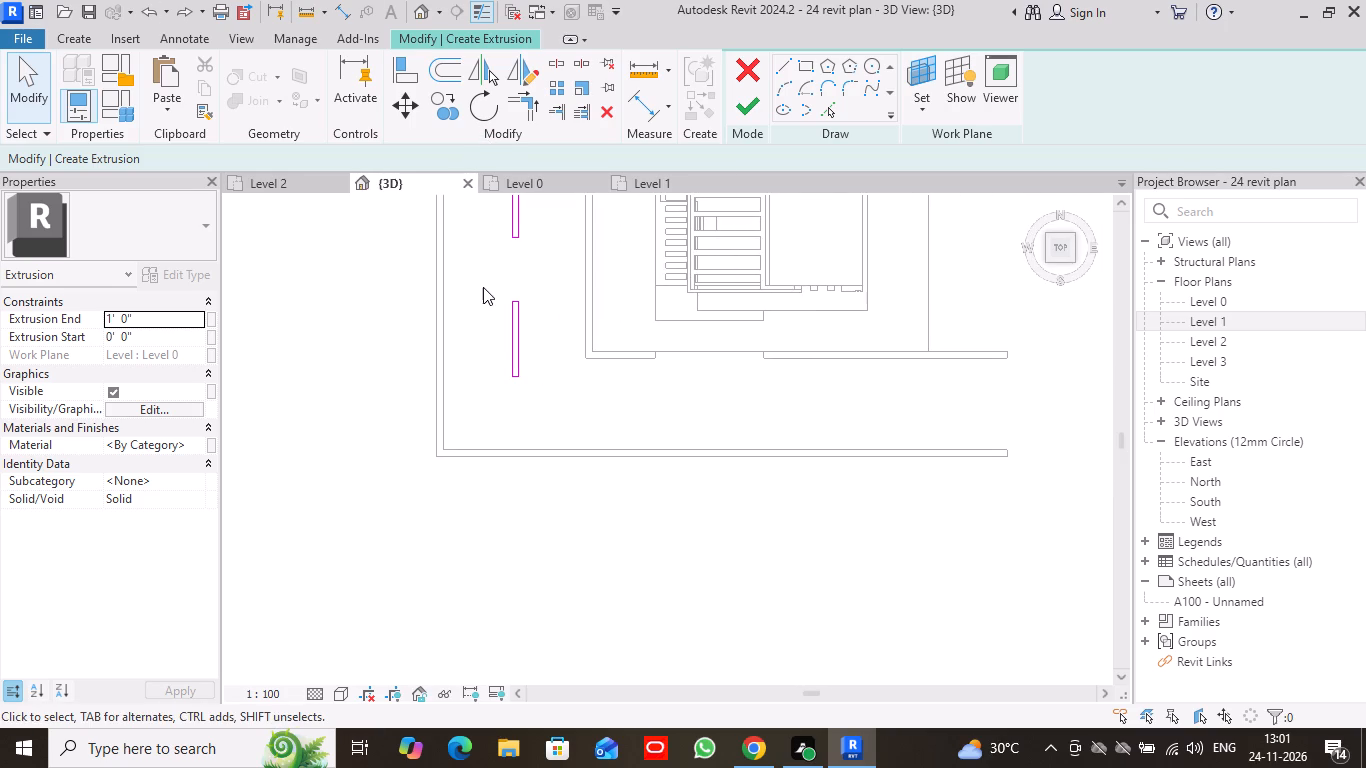
left_click_drag(486, 284, 534, 429)
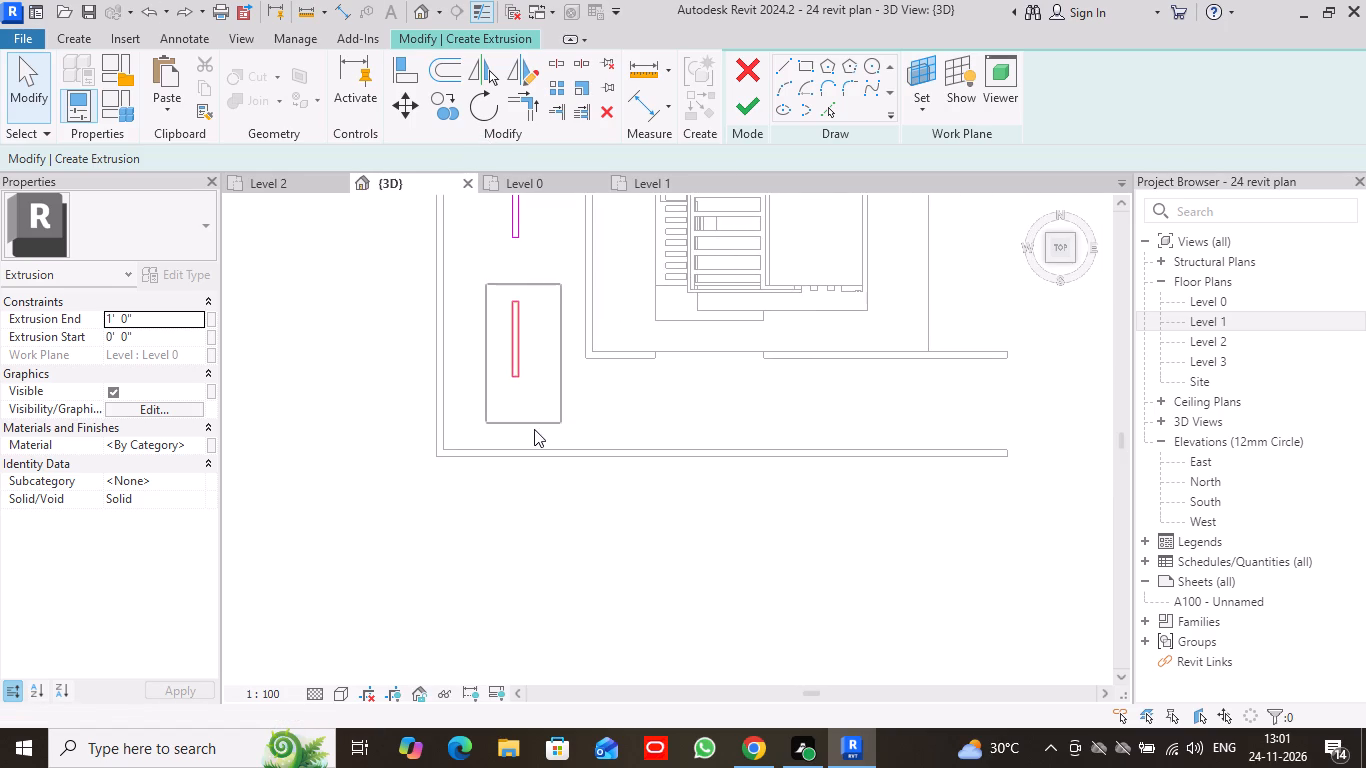
left_click_drag(534, 429, 540, 420)
left_click(486, 108)
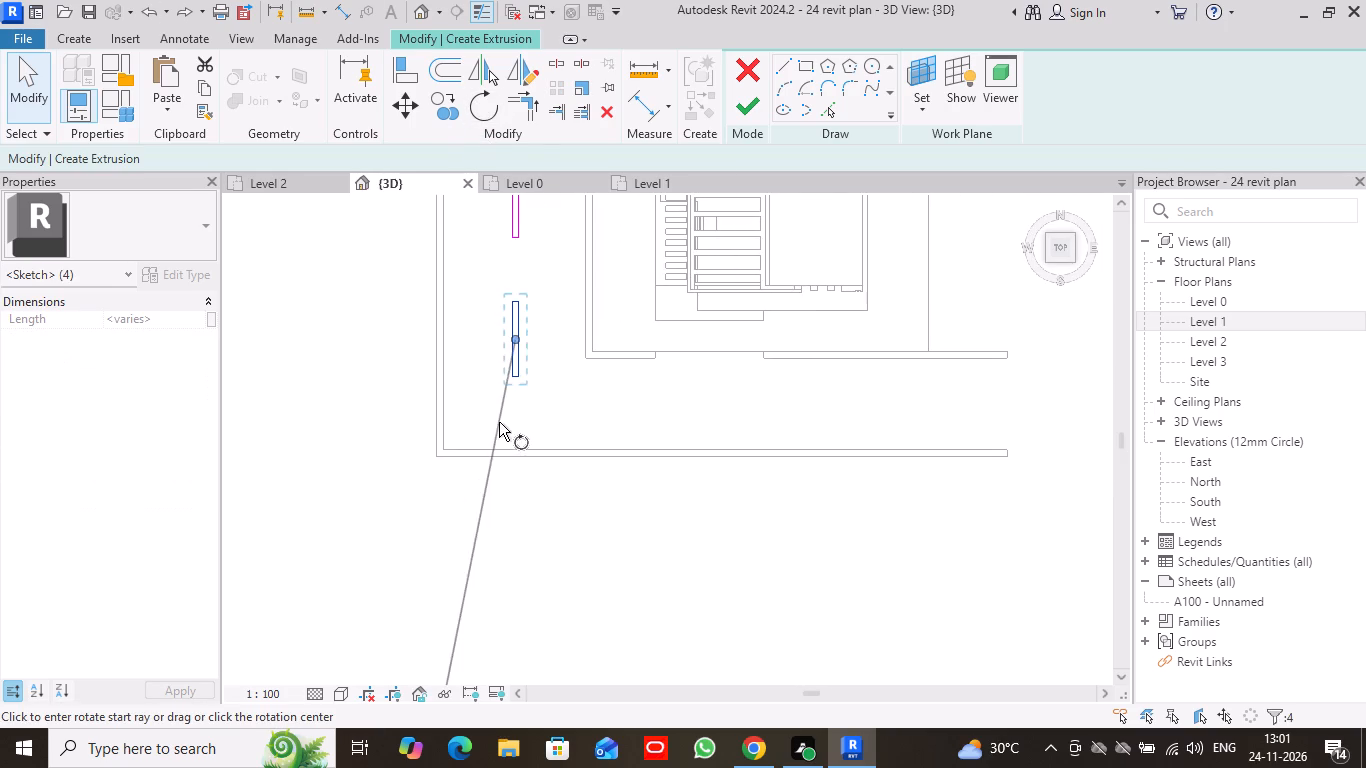
left_click(878, 333)
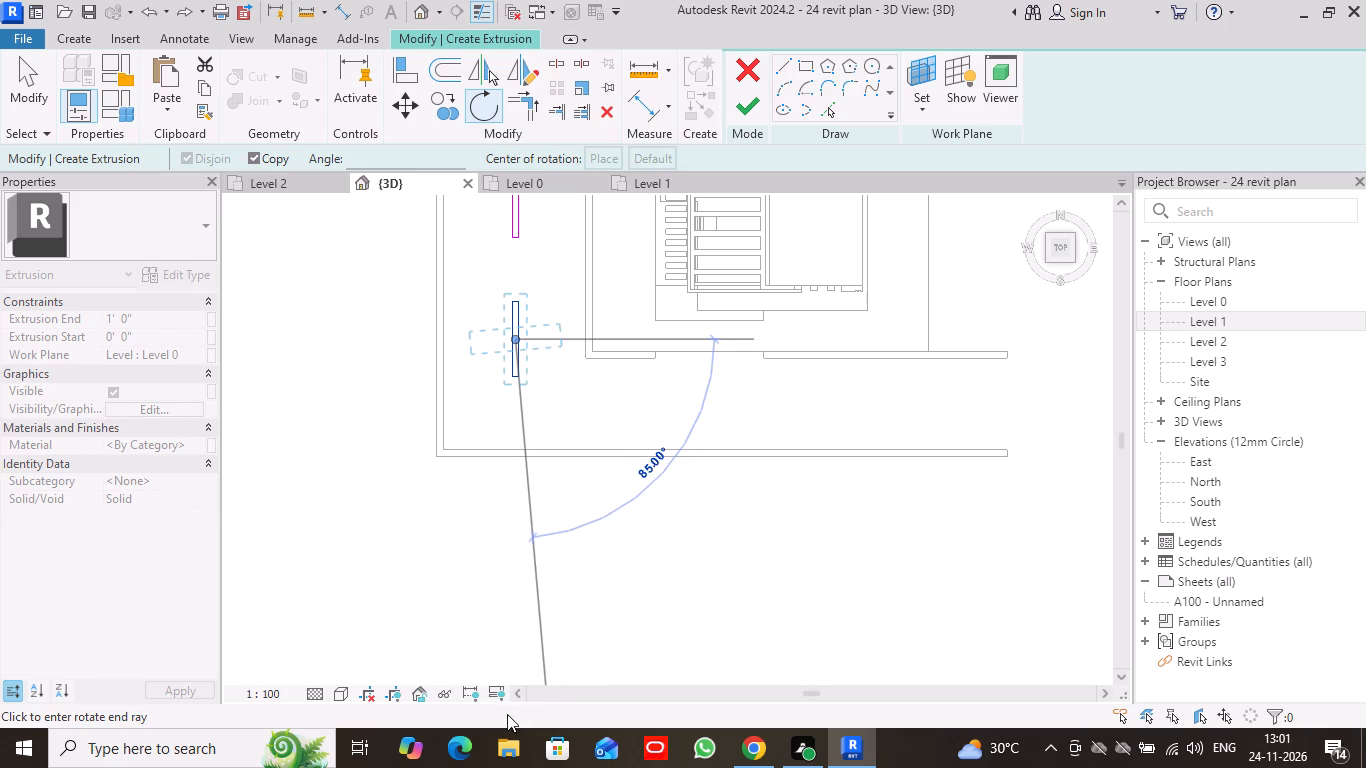
left_click(501, 662)
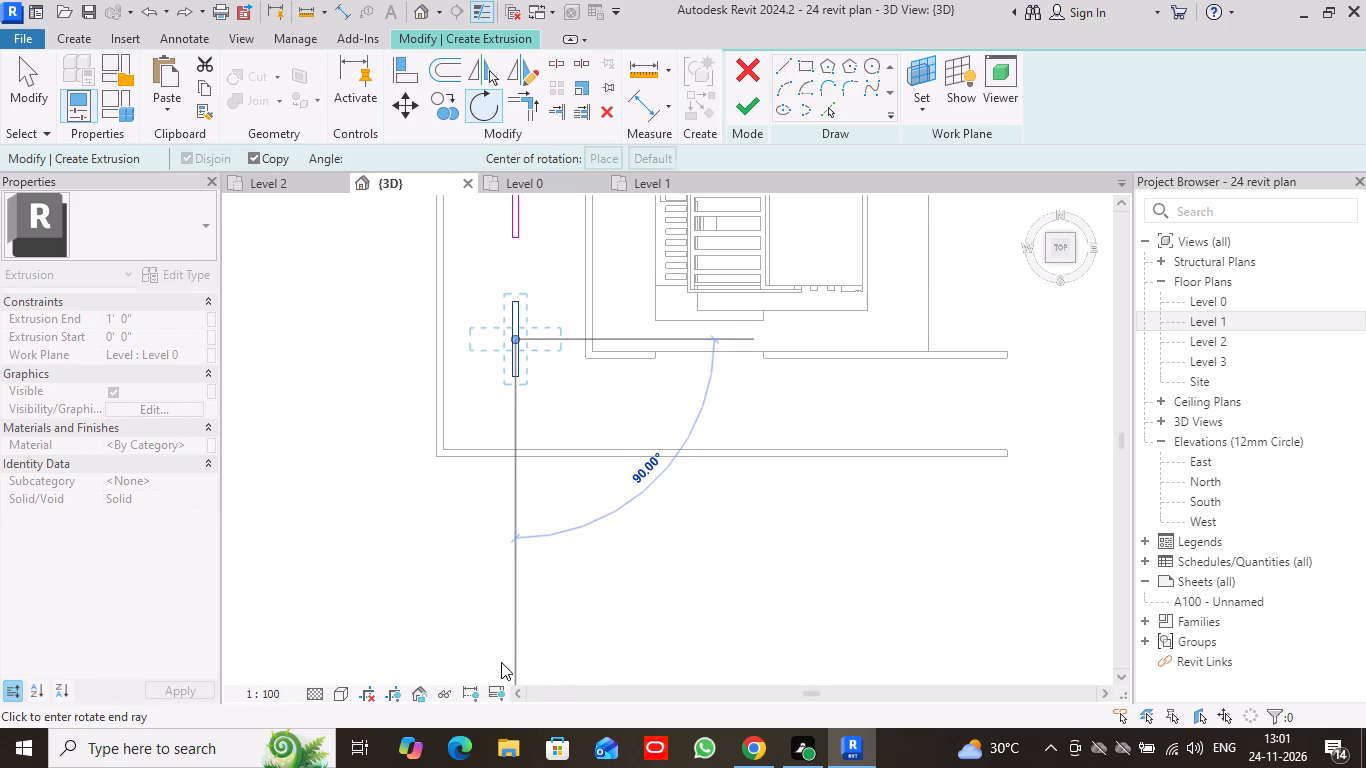
Copy the horizontal rectangle three times between the lower strips: first about 22' 10" away diagonally, then 21' 6" and 20' further along horizontally.
left_click(11, 98)
left_click_drag(469, 320, 470, 330)
left_click_drag(468, 320, 556, 351)
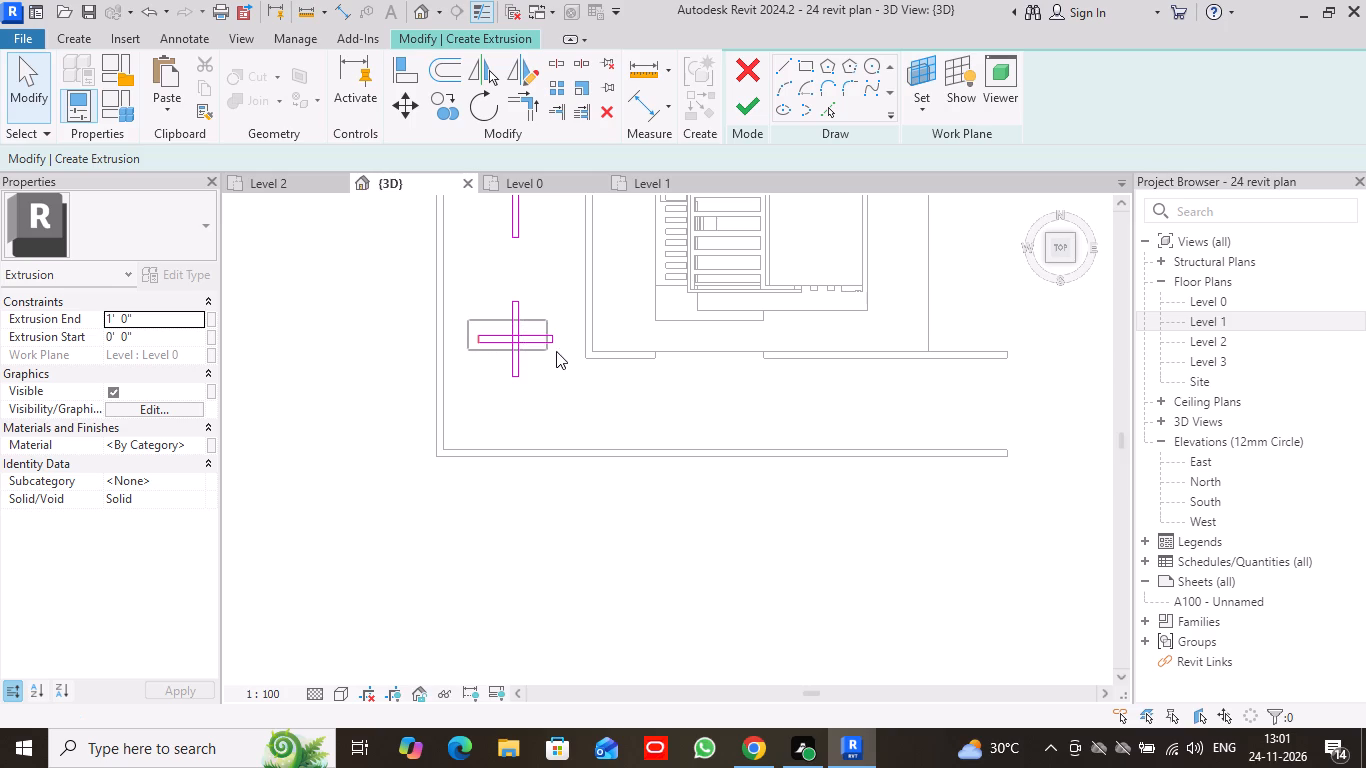
left_click_drag(556, 351, 561, 351)
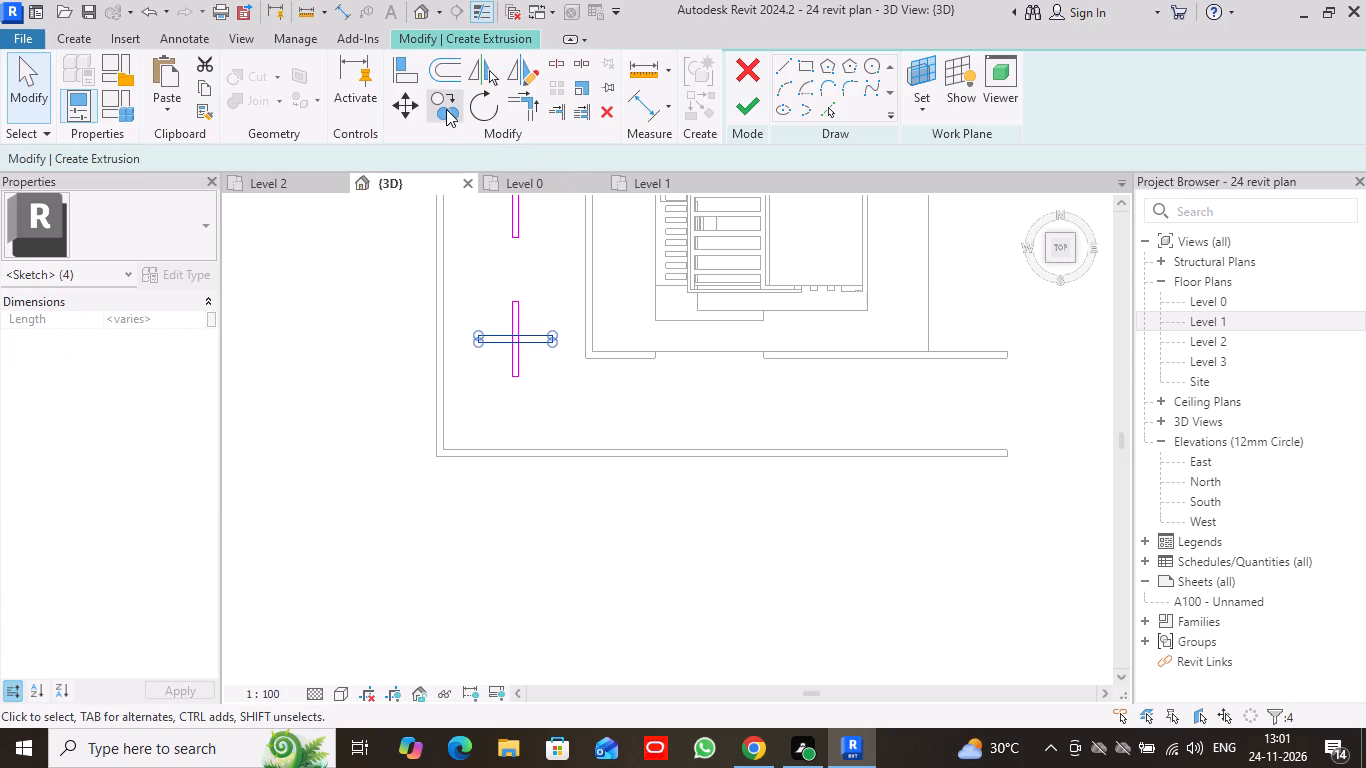
left_click(446, 109)
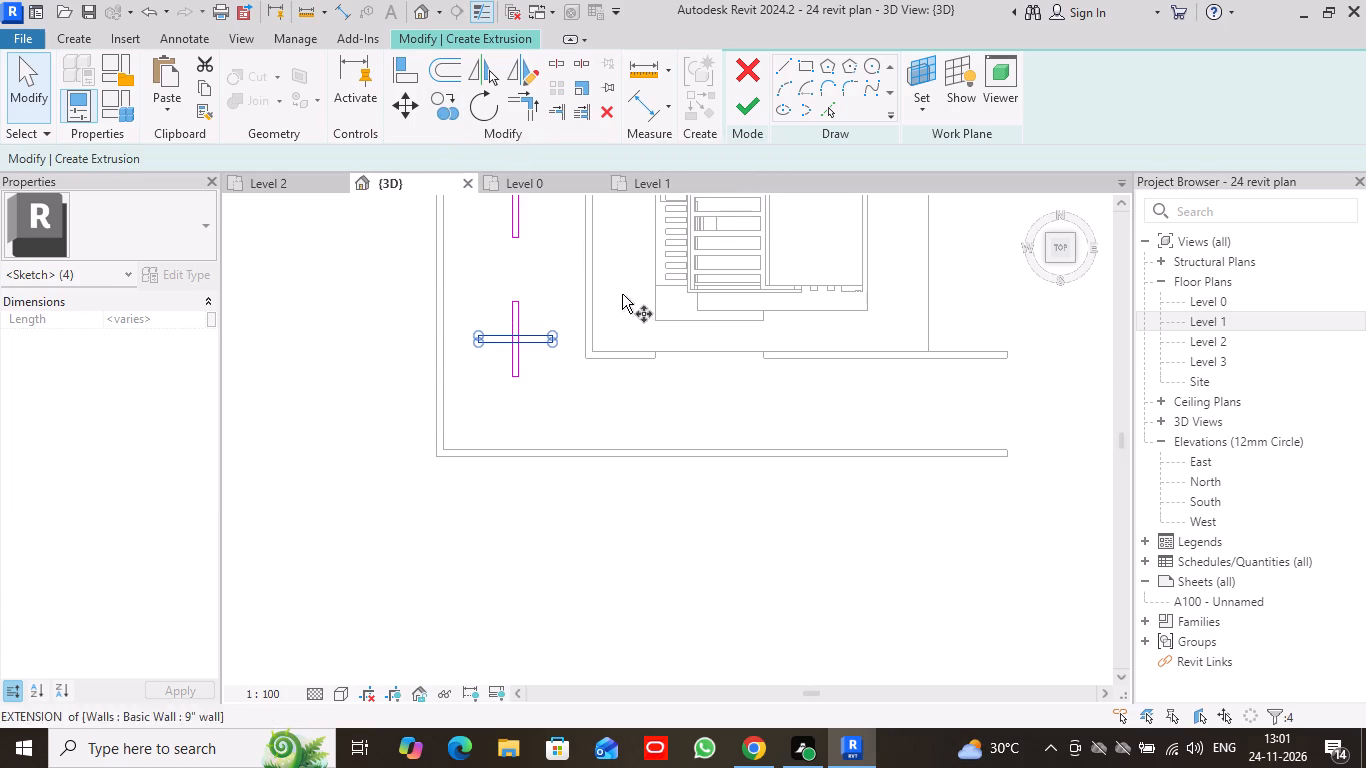
left_click(552, 339)
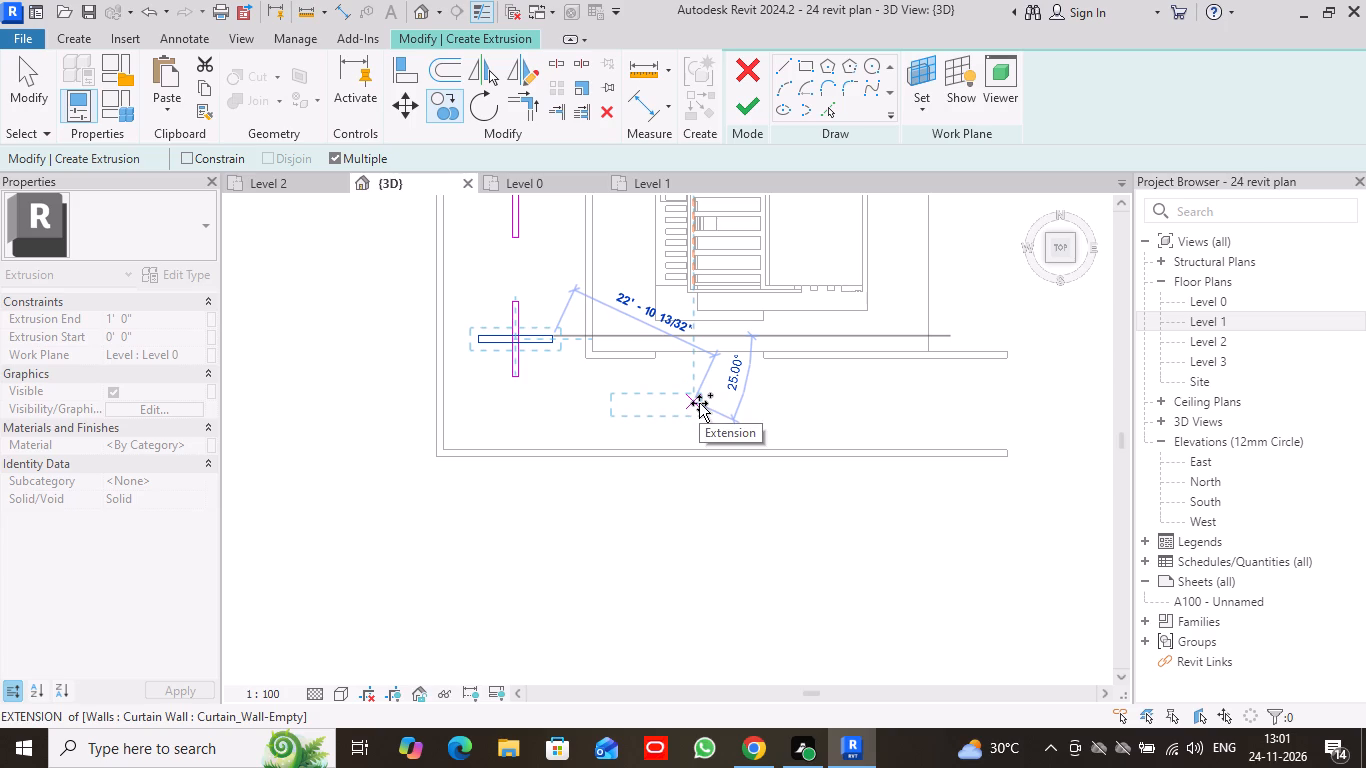
left_click(699, 402)
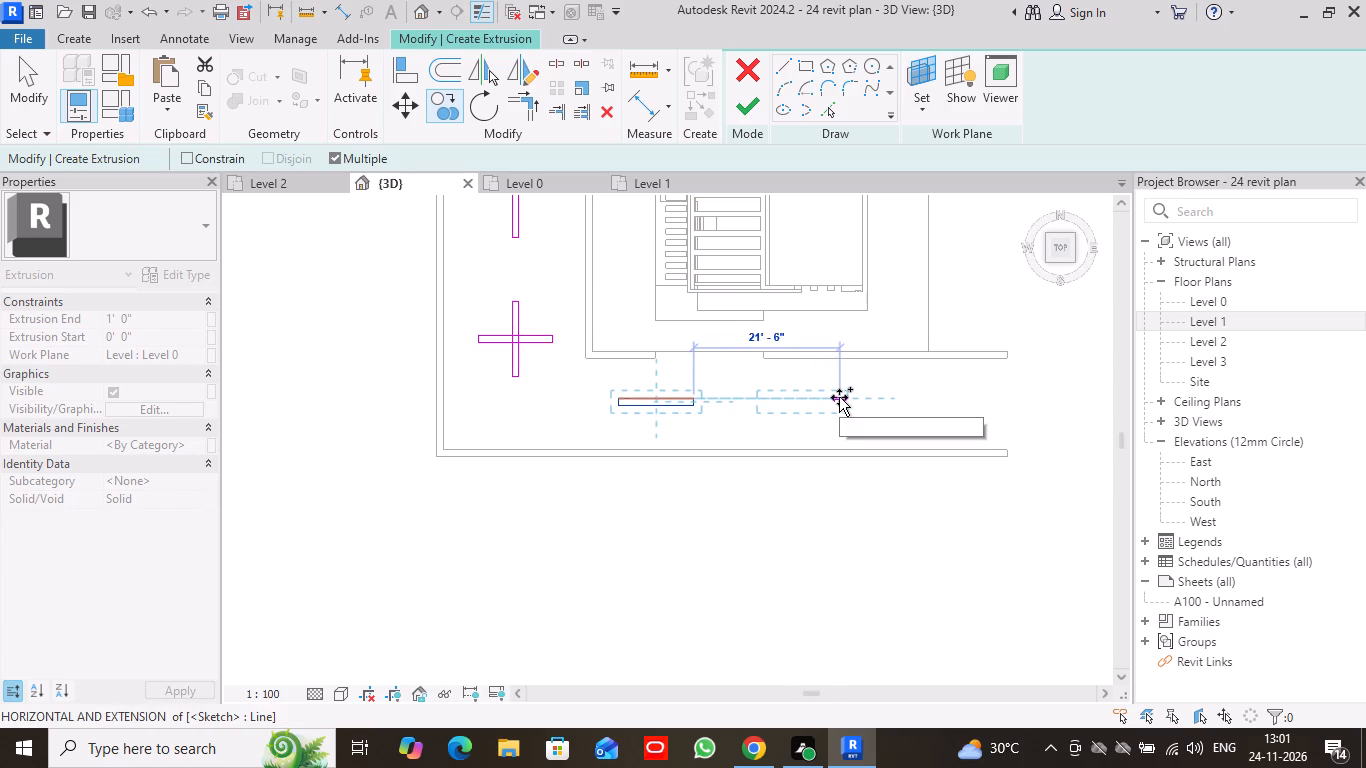
left_click(839, 397)
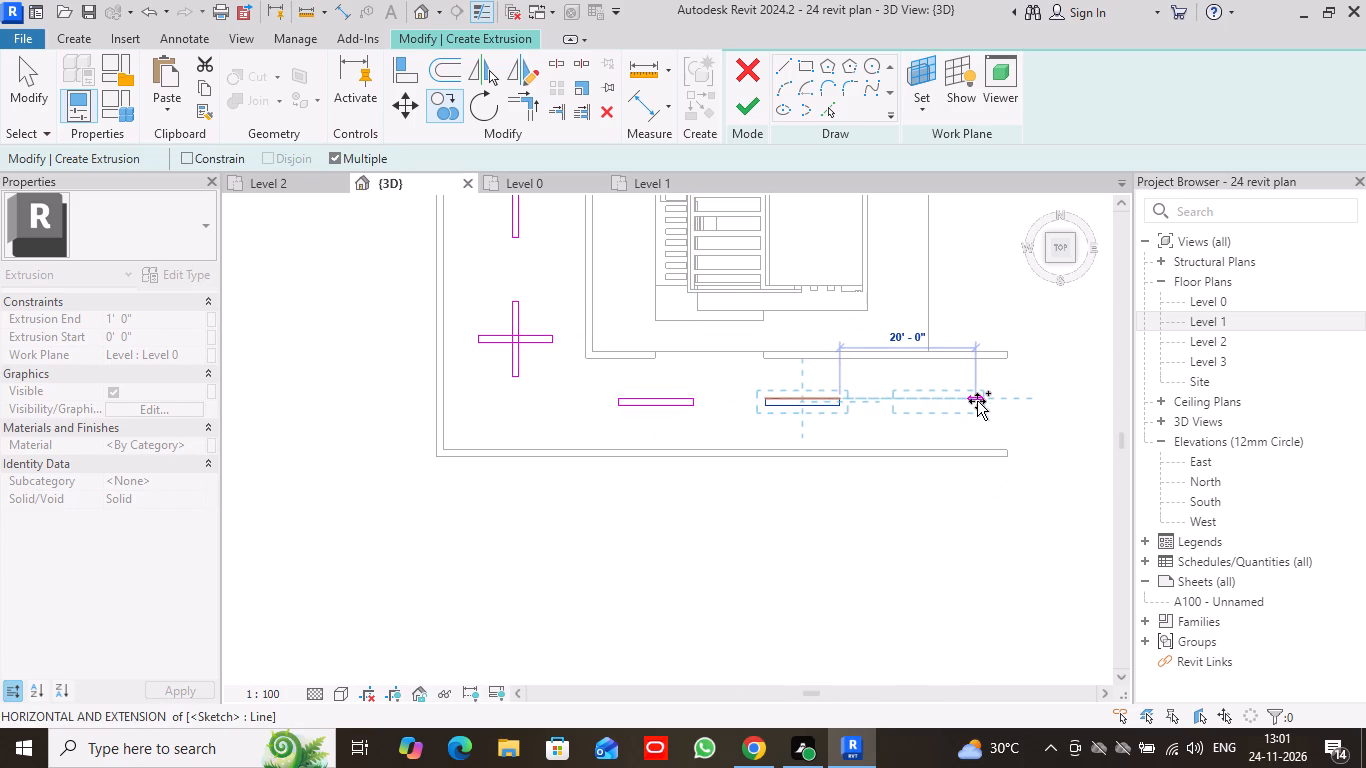
left_click(977, 401)
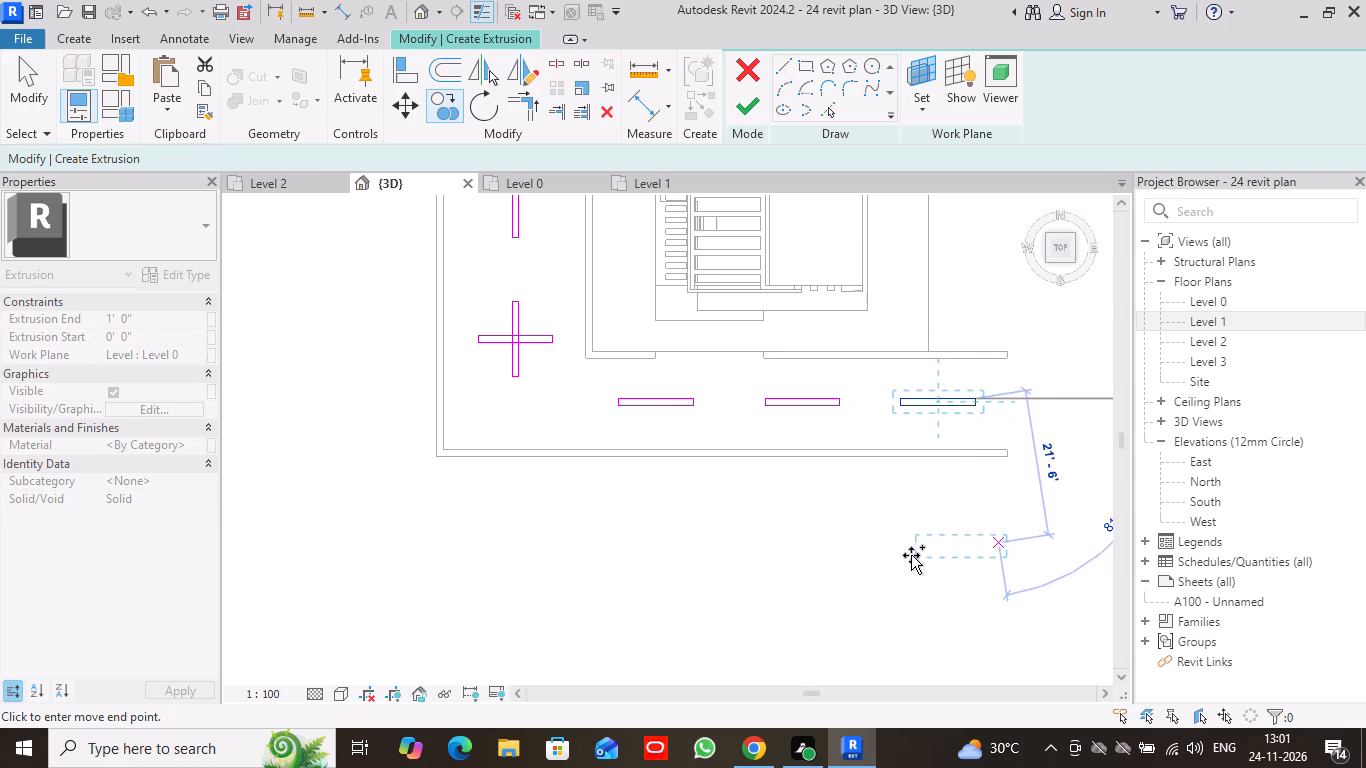
left_click(20, 96)
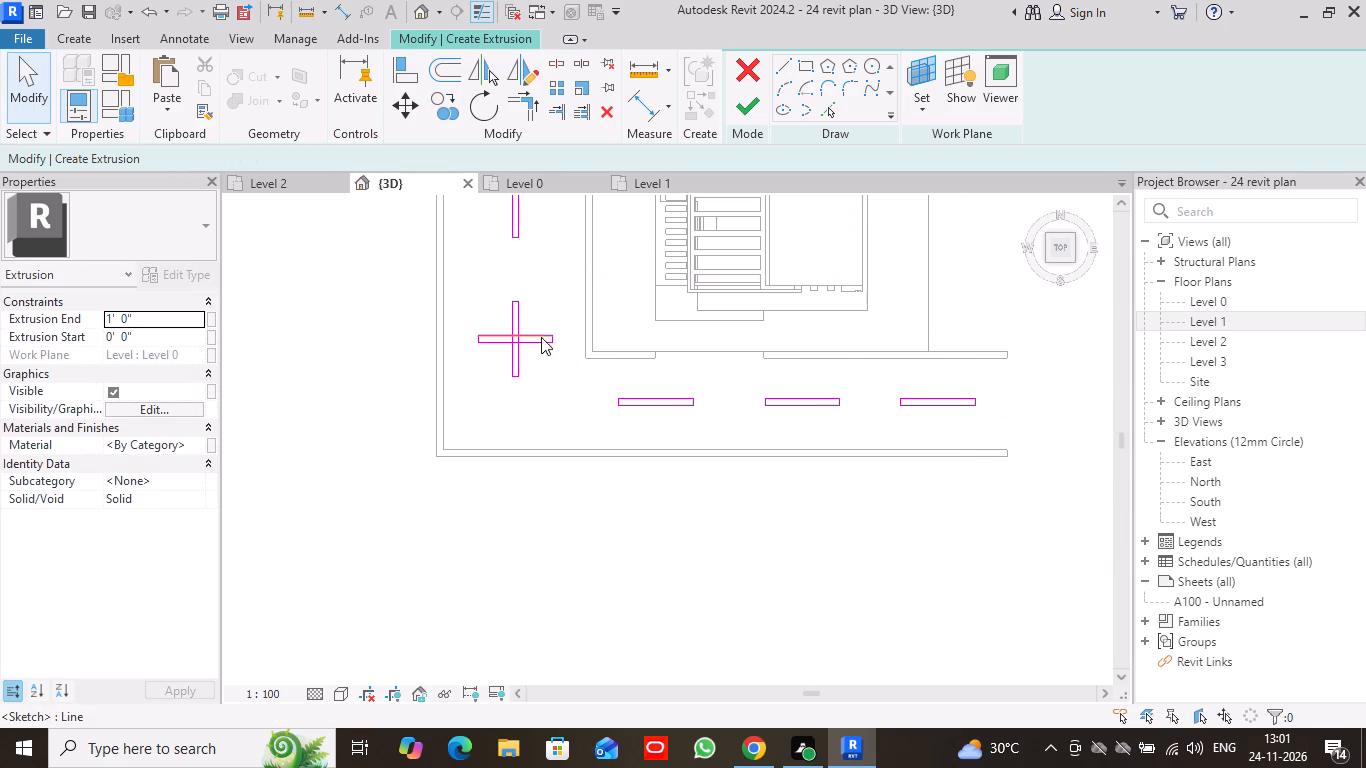
Delete the original horizontal rectangle that crosses the lowest vertical one.
left_click_drag(469, 318, 562, 352)
right_click(562, 352)
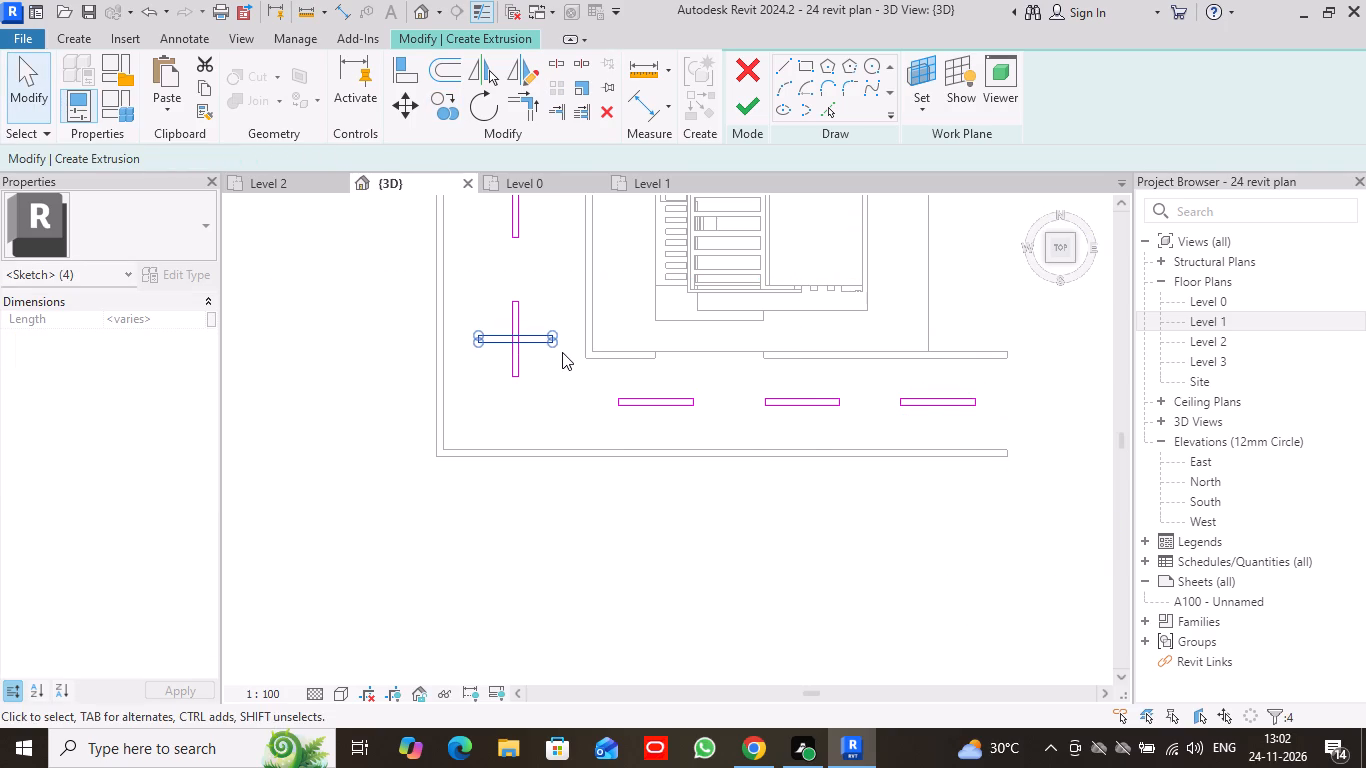
left_click(622, 402)
Choose Gypsum Wall Board from the project materials as the extrusion's material.
scroll(542, 500, "down", 3)
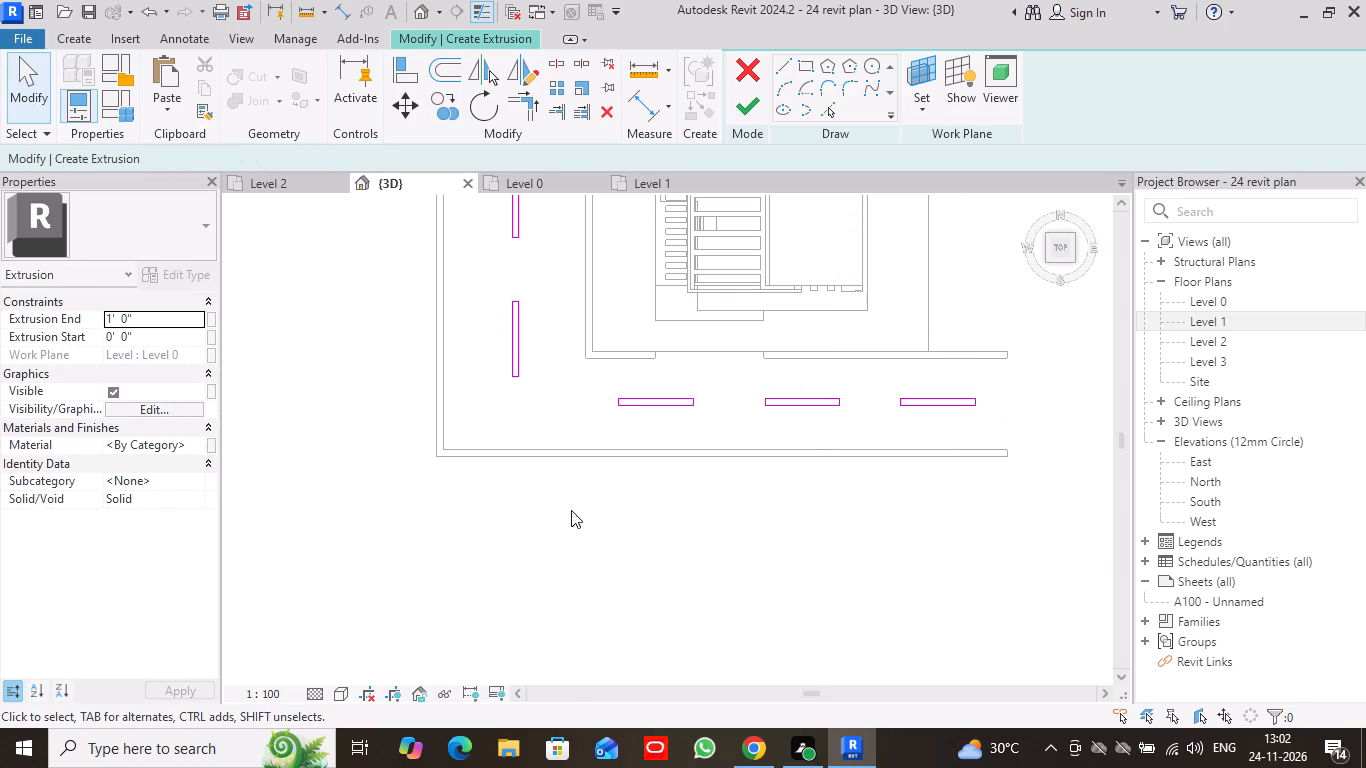
scroll(571, 510, "down", 2)
middle_click_drag(828, 330, 760, 356)
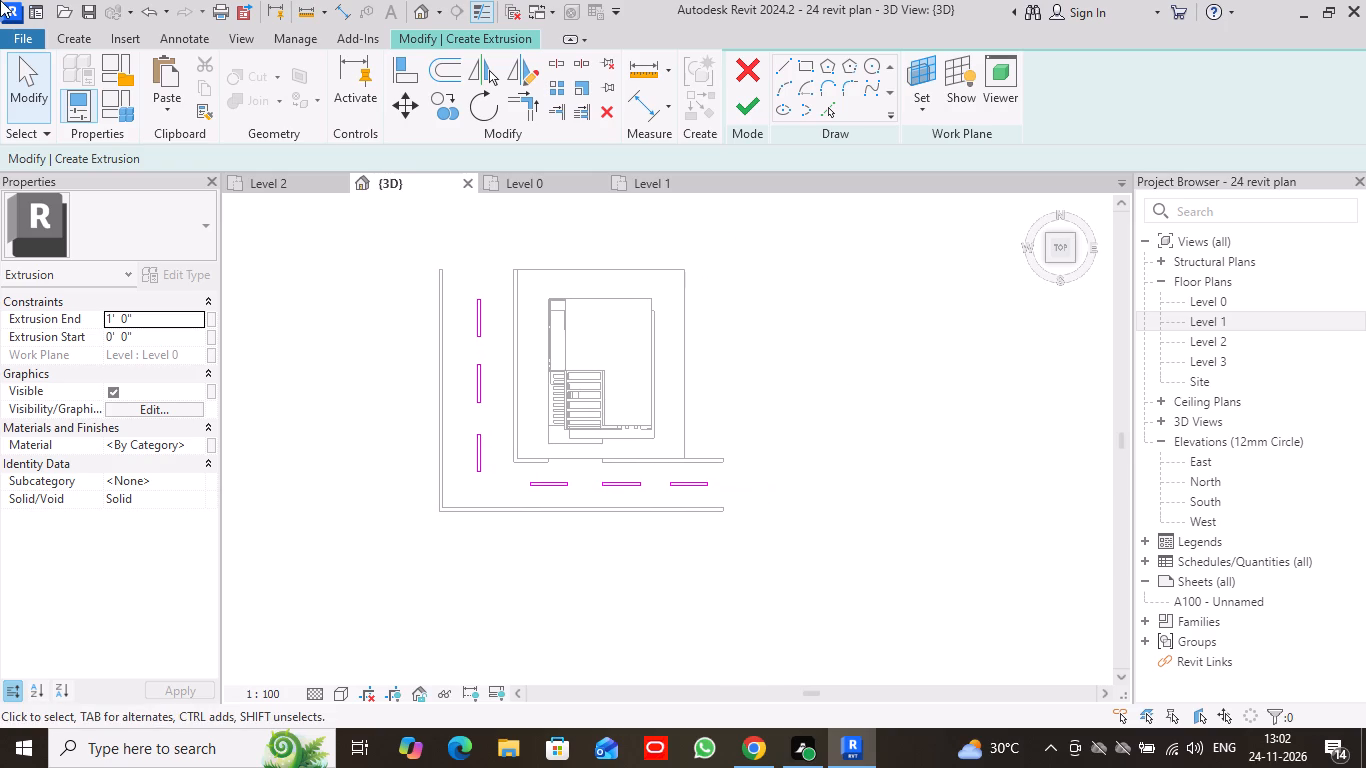
middle_click_drag(784, 445, 840, 432)
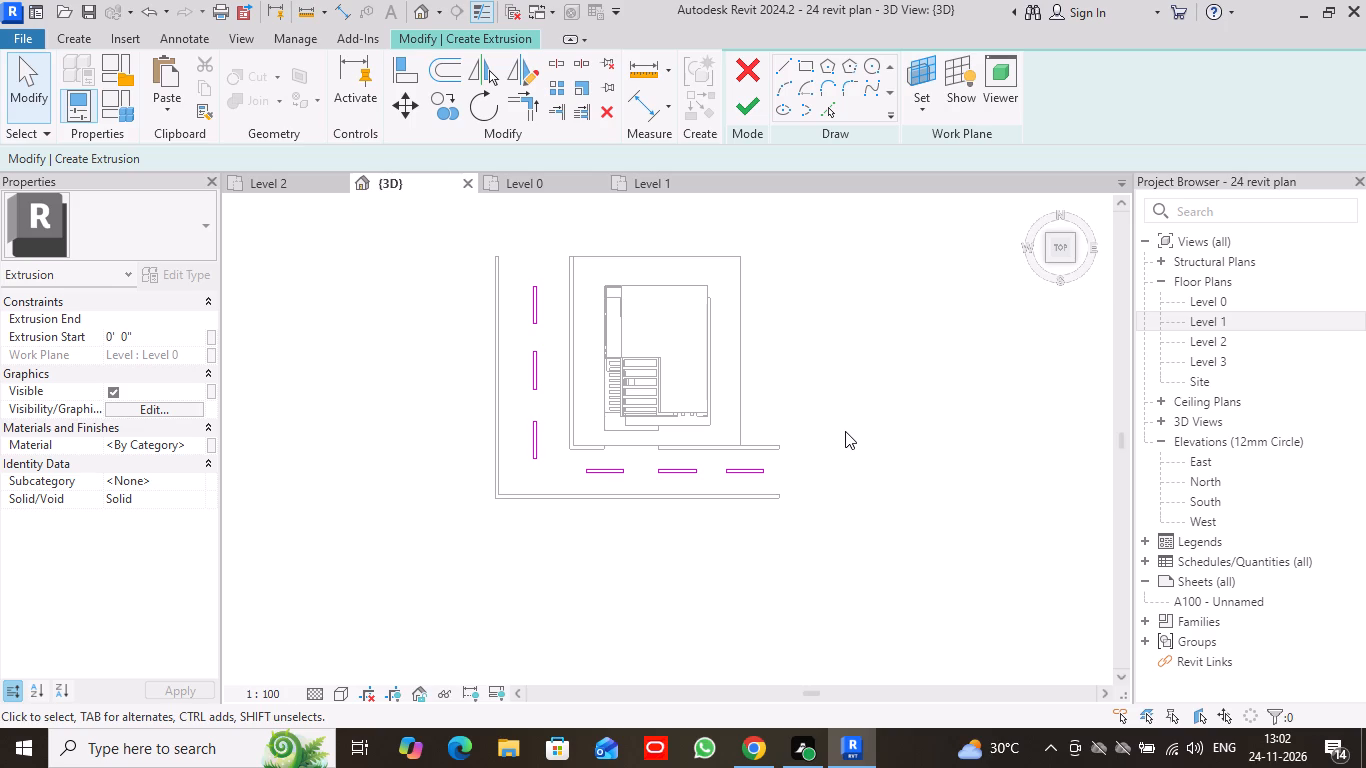
left_click(182, 445)
left_click(196, 447)
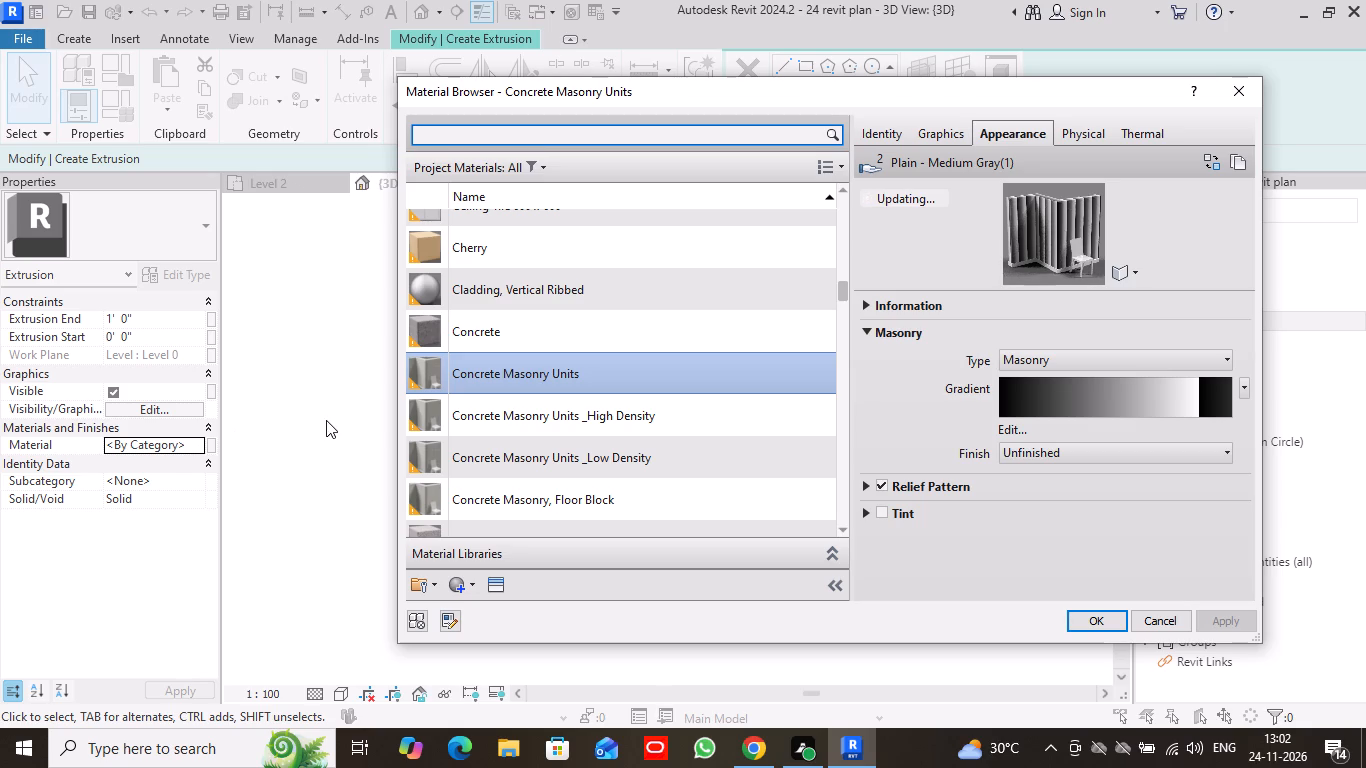
type("gy")
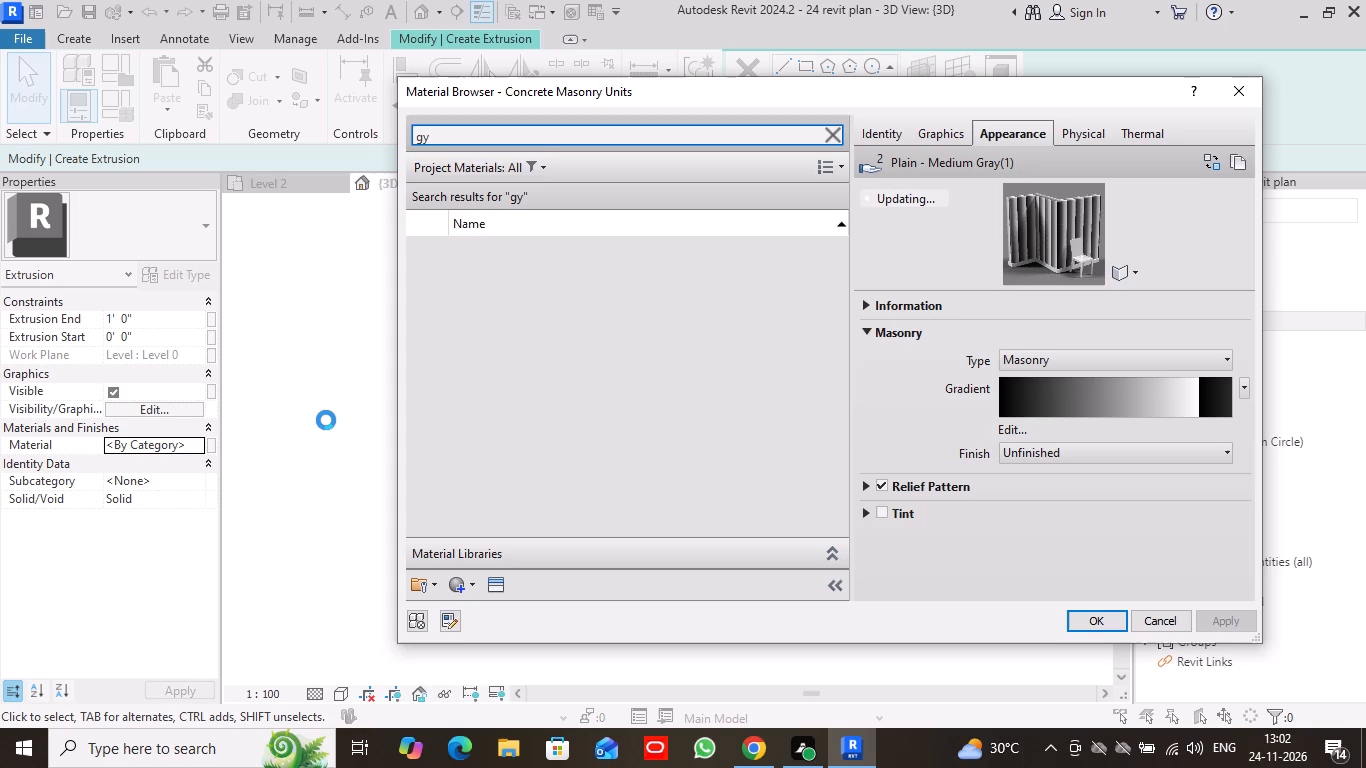
key("BackSpace")
key("BackSpace")
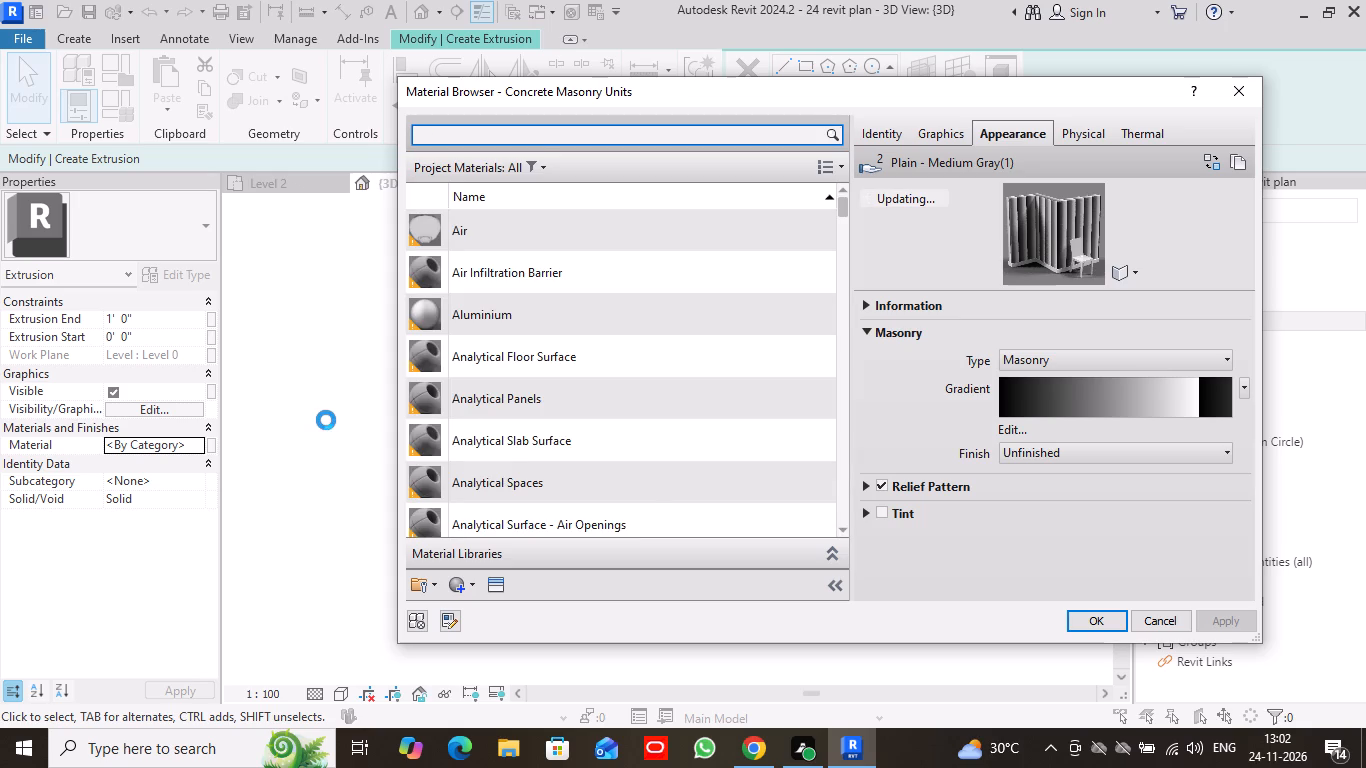
scroll(631, 478, "down", 10)
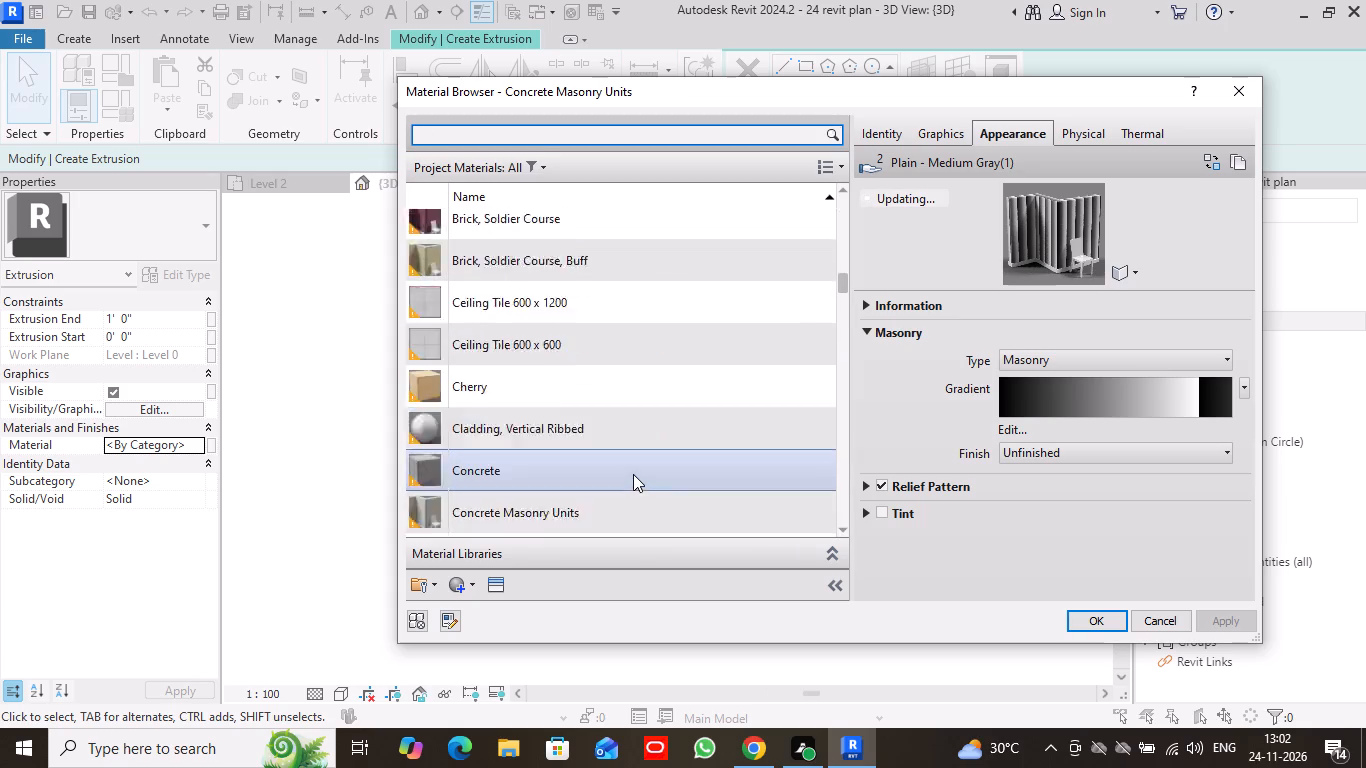
scroll(633, 474, "down", 5)
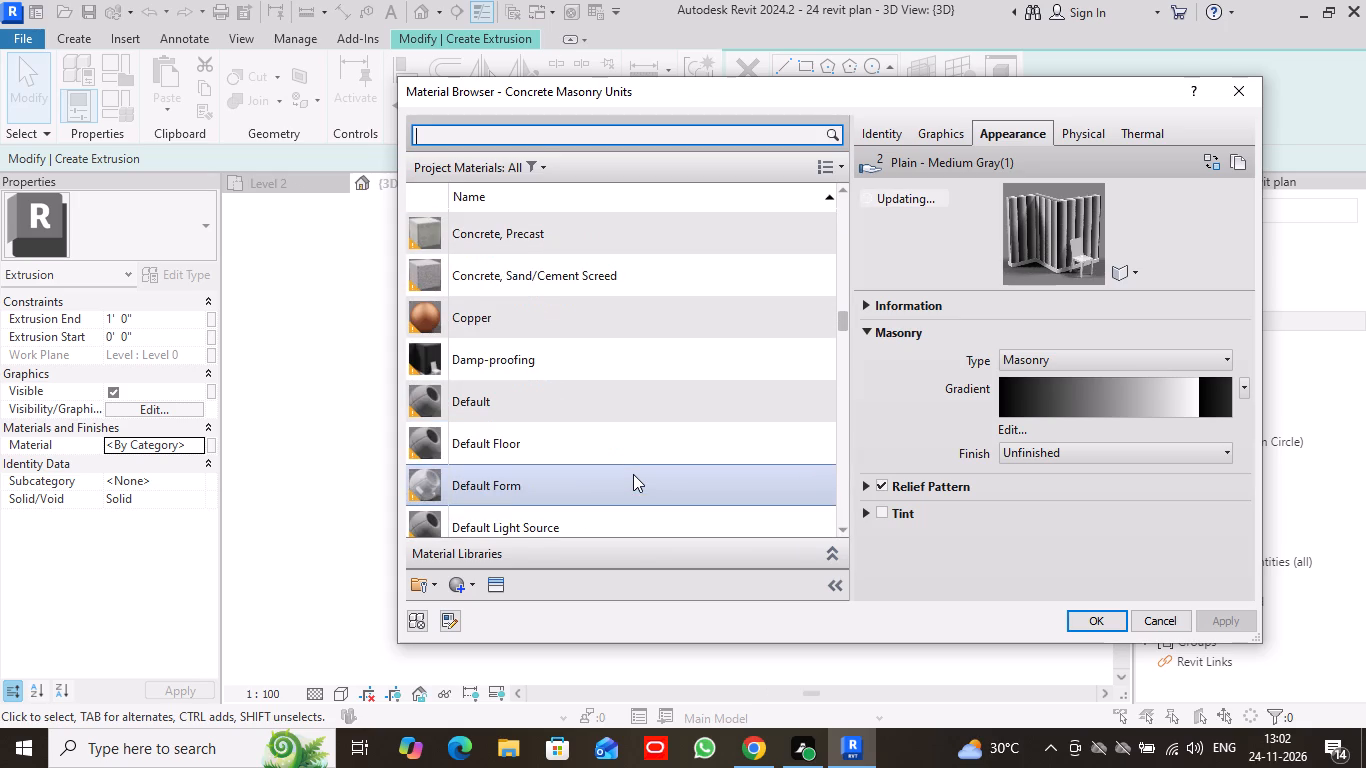
scroll(633, 474, "down", 5)
scroll(594, 398, "down", 6)
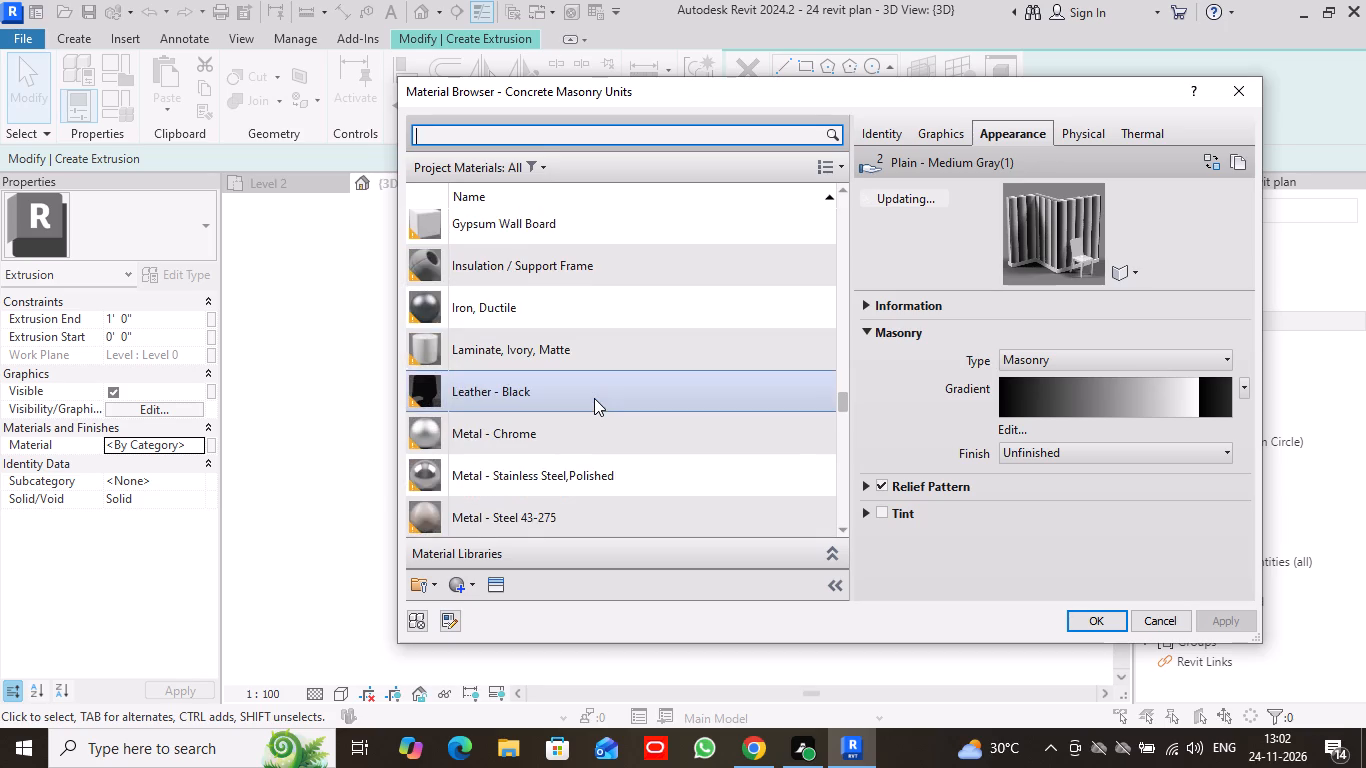
scroll(594, 398, "up", 1)
left_click(589, 344)
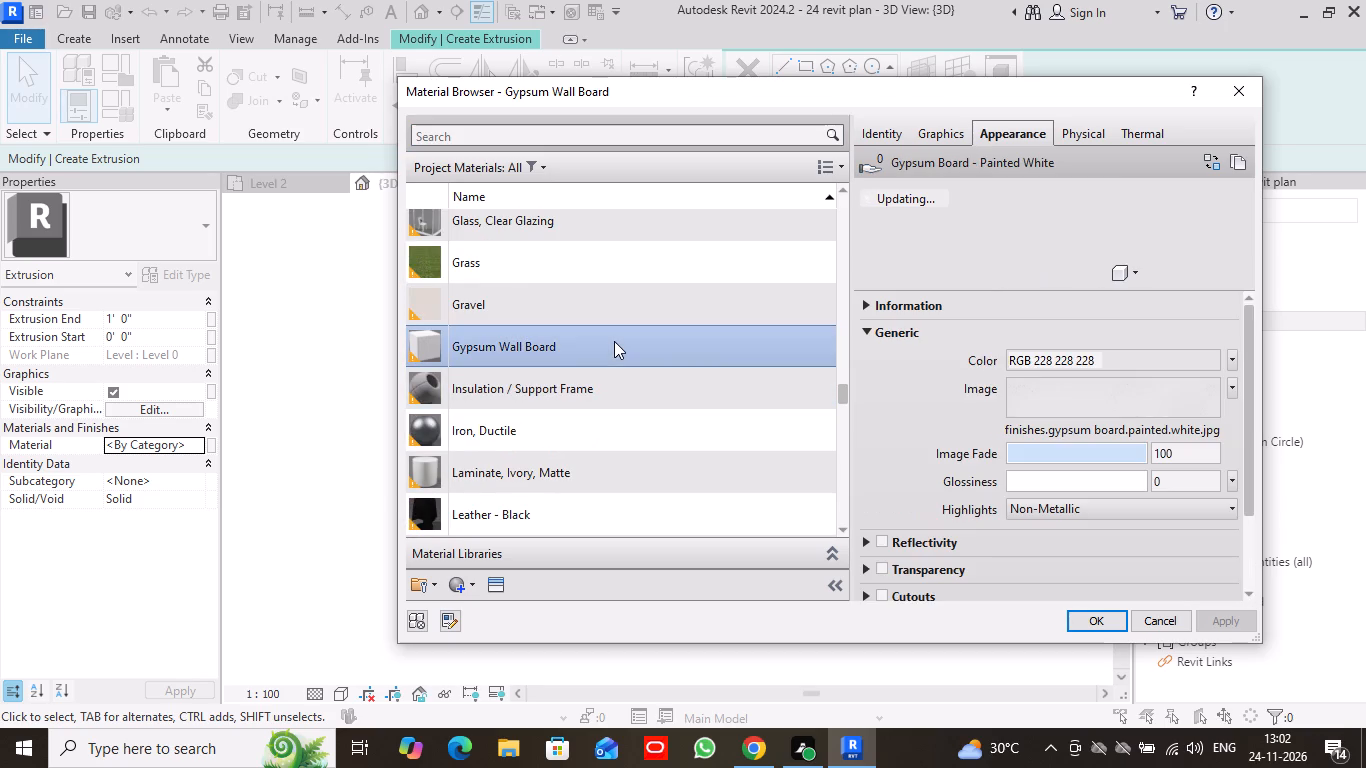
Turn on Use Render Appearance in the Gypsum Wall Board material's shading and apply the material to the extrusion.
left_click(943, 137)
left_click(1005, 187)
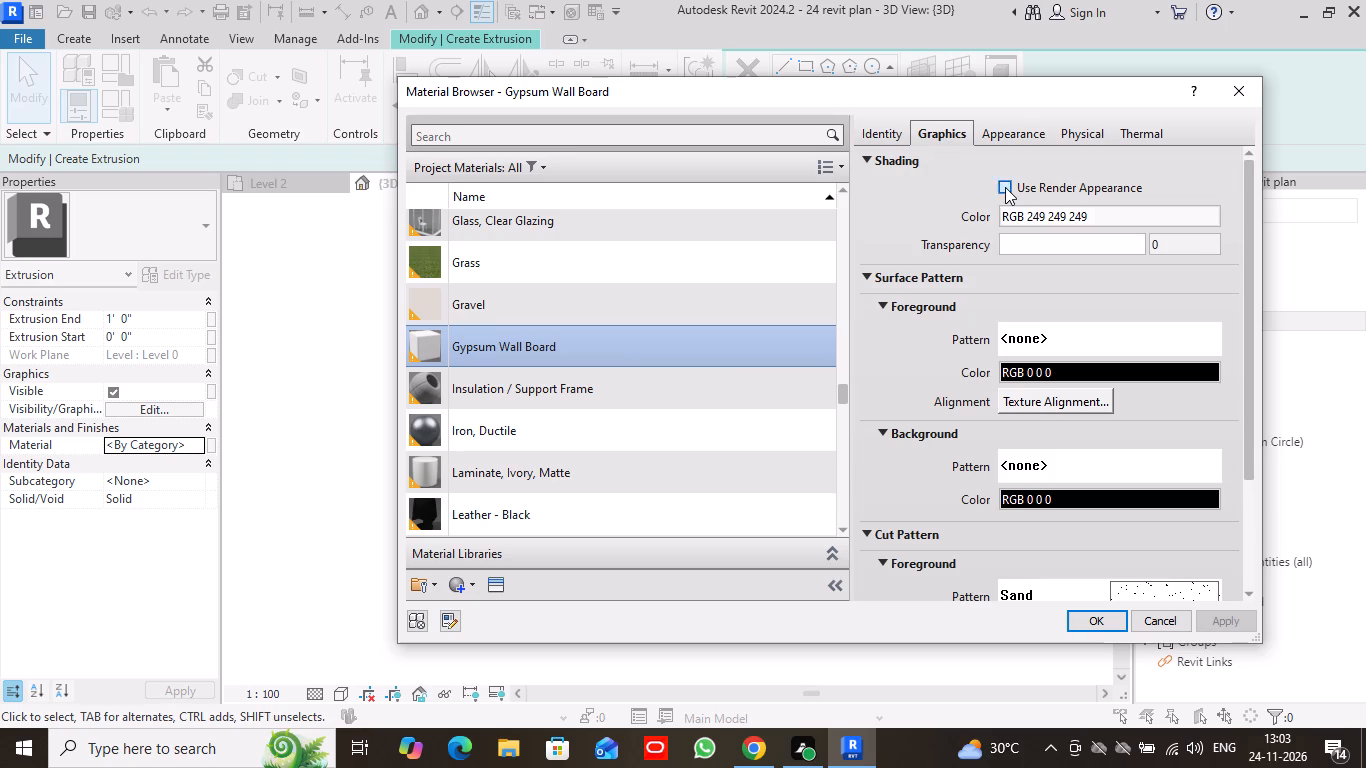
left_click(1017, 134)
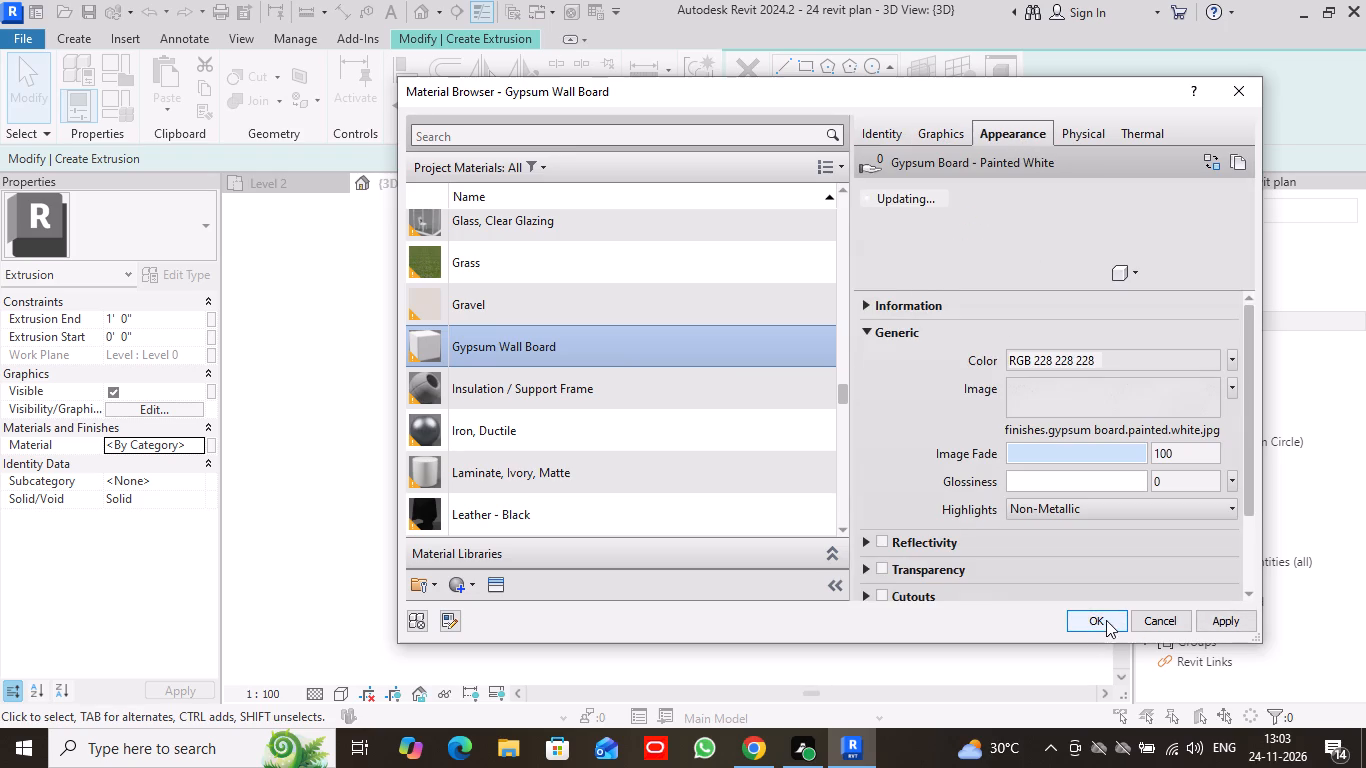
left_click(1223, 620)
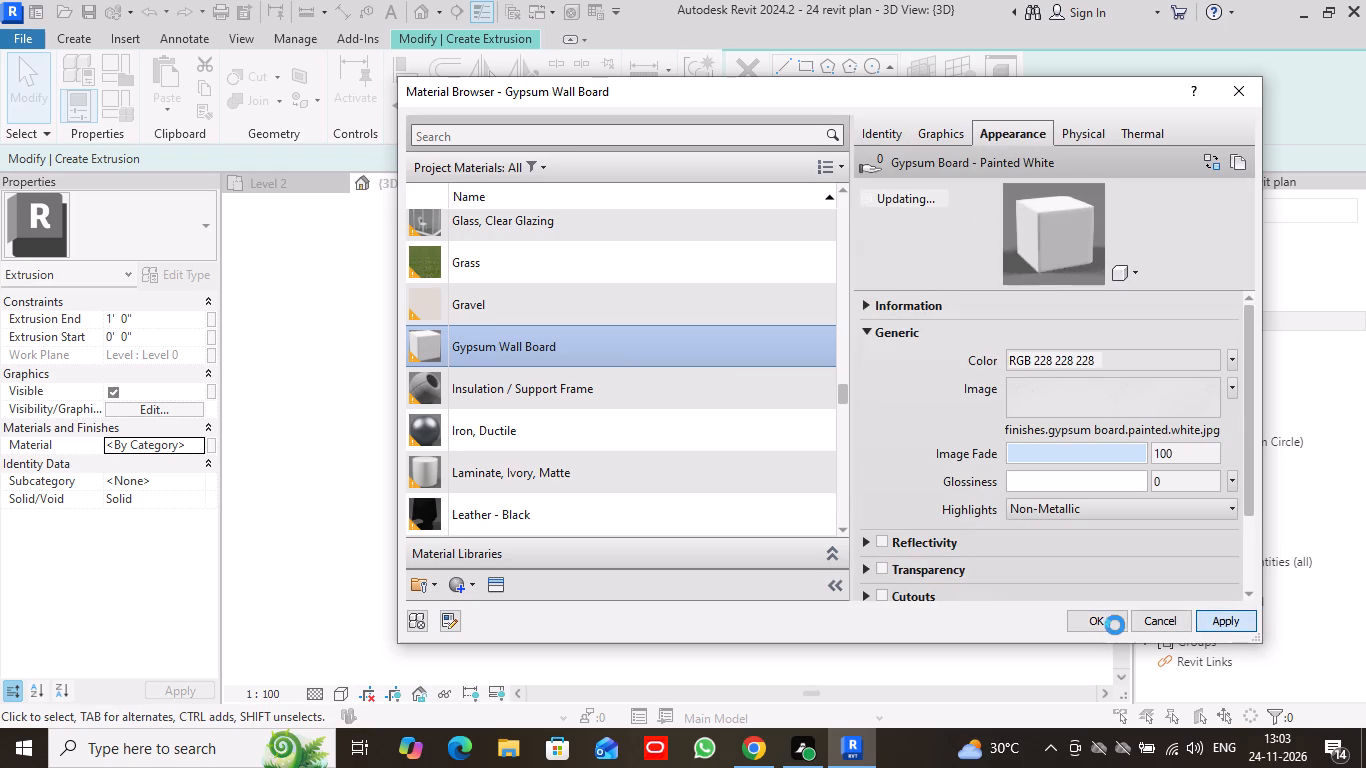
left_click(1111, 625)
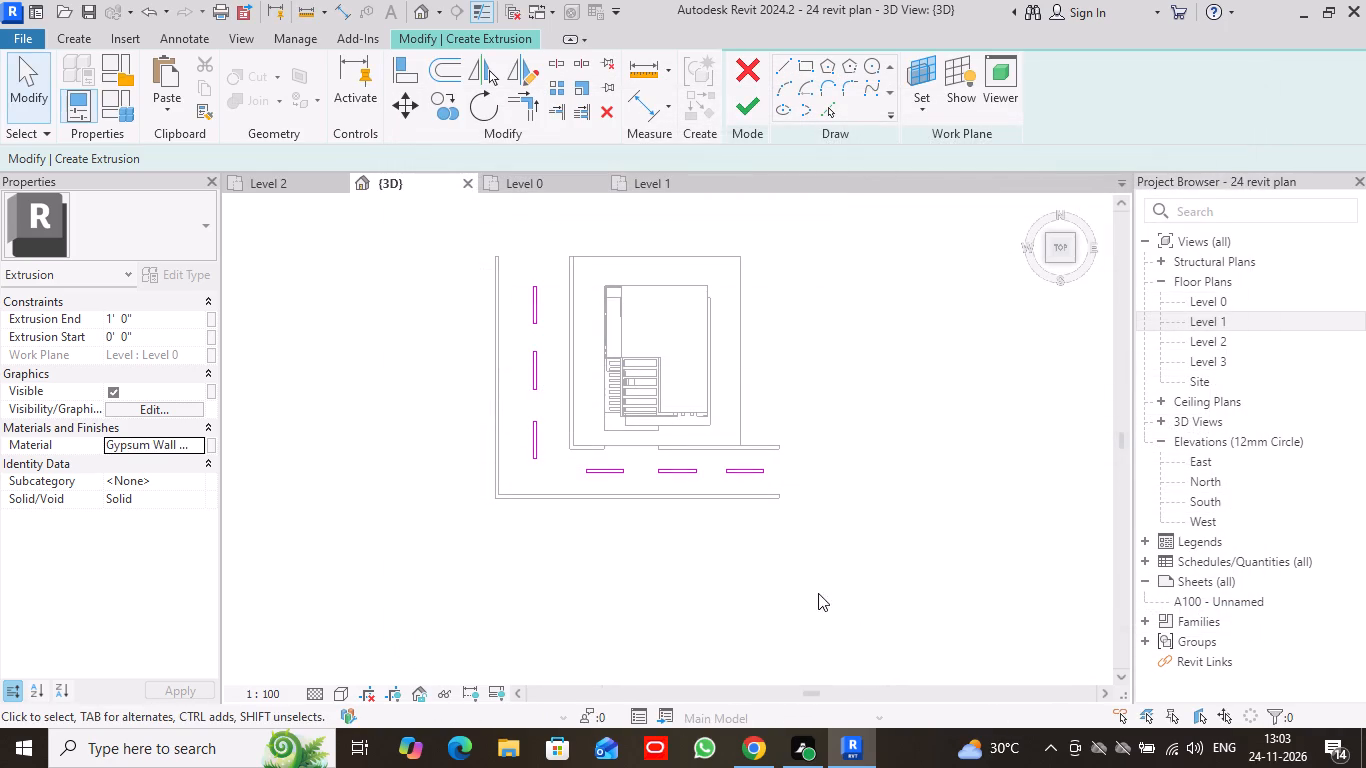
Finish the sketch to extrude the six narrow rectangles 1' high.
left_click(747, 107)
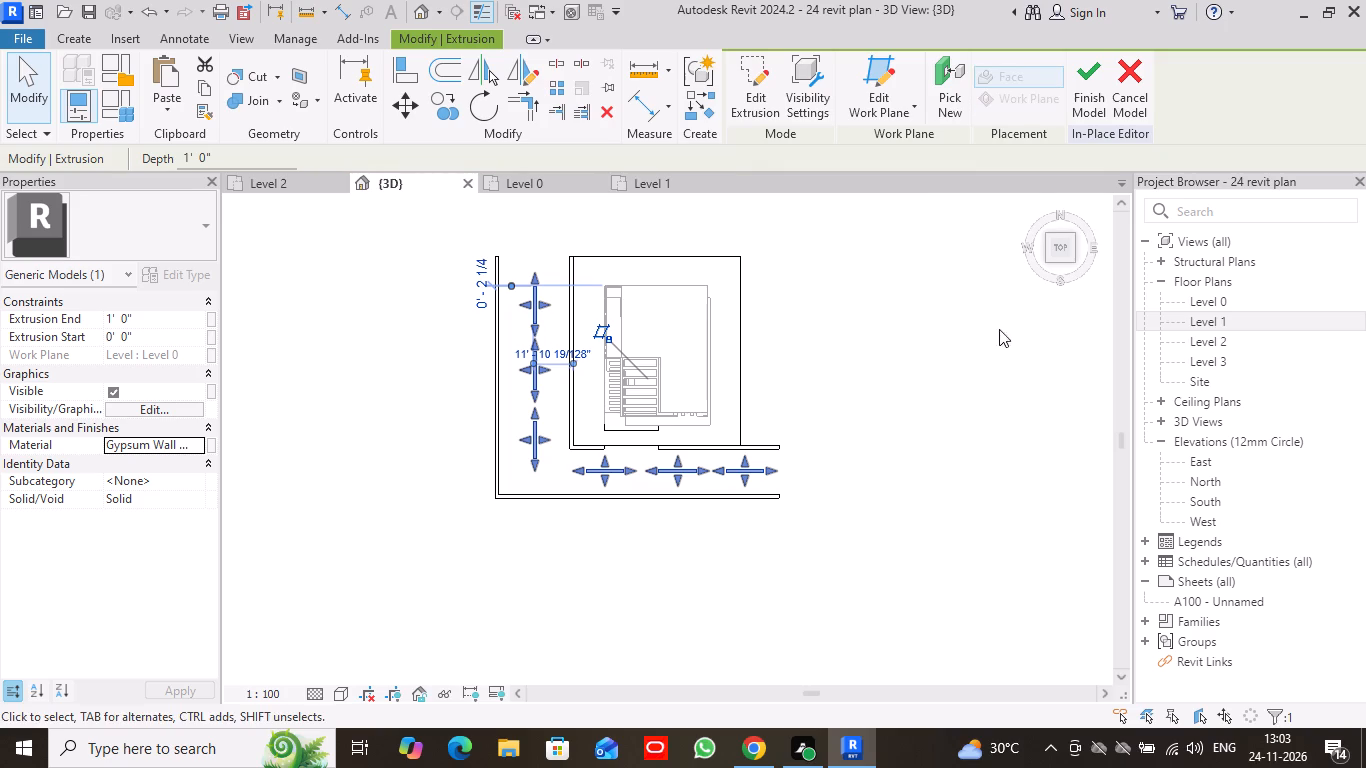
left_click_drag(1074, 260, 1024, 211)
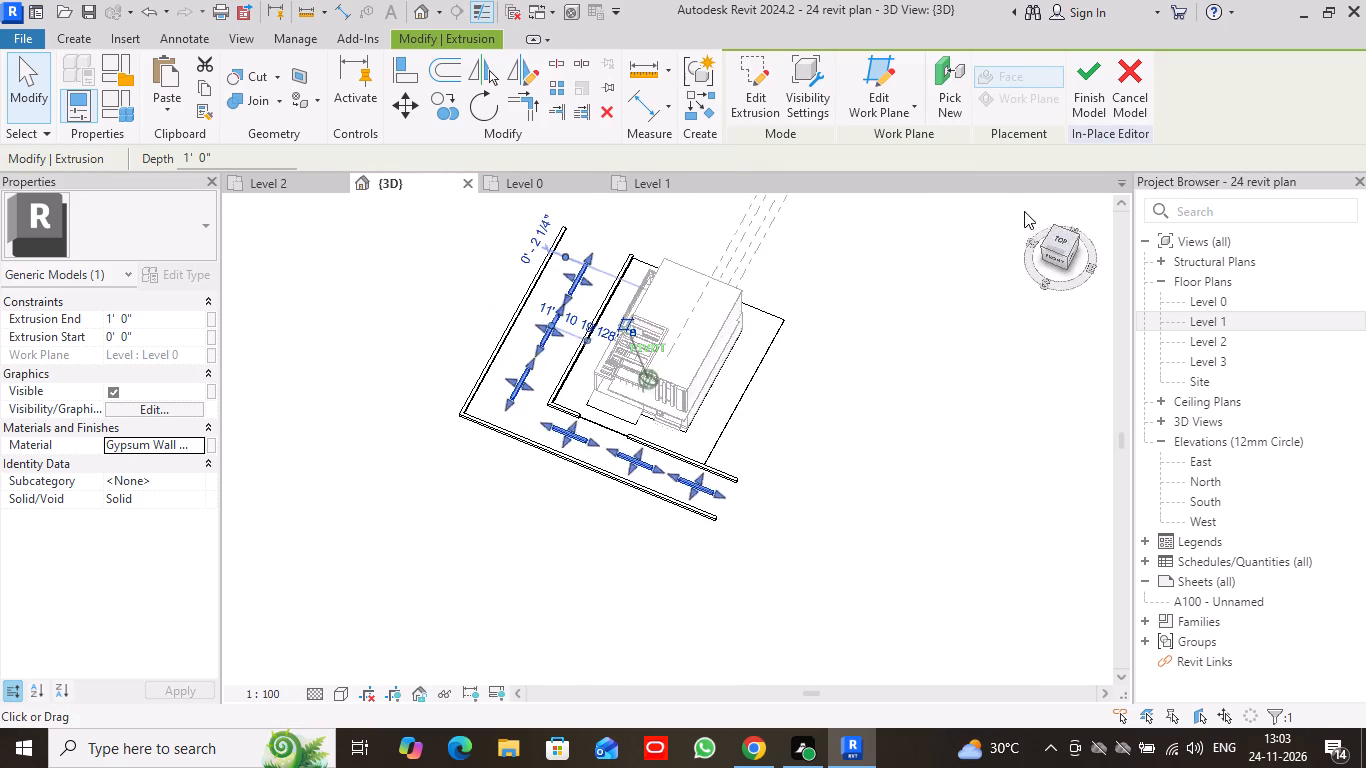
left_click_drag(1024, 211, 1022, 198)
scroll(605, 479, "up", 5)
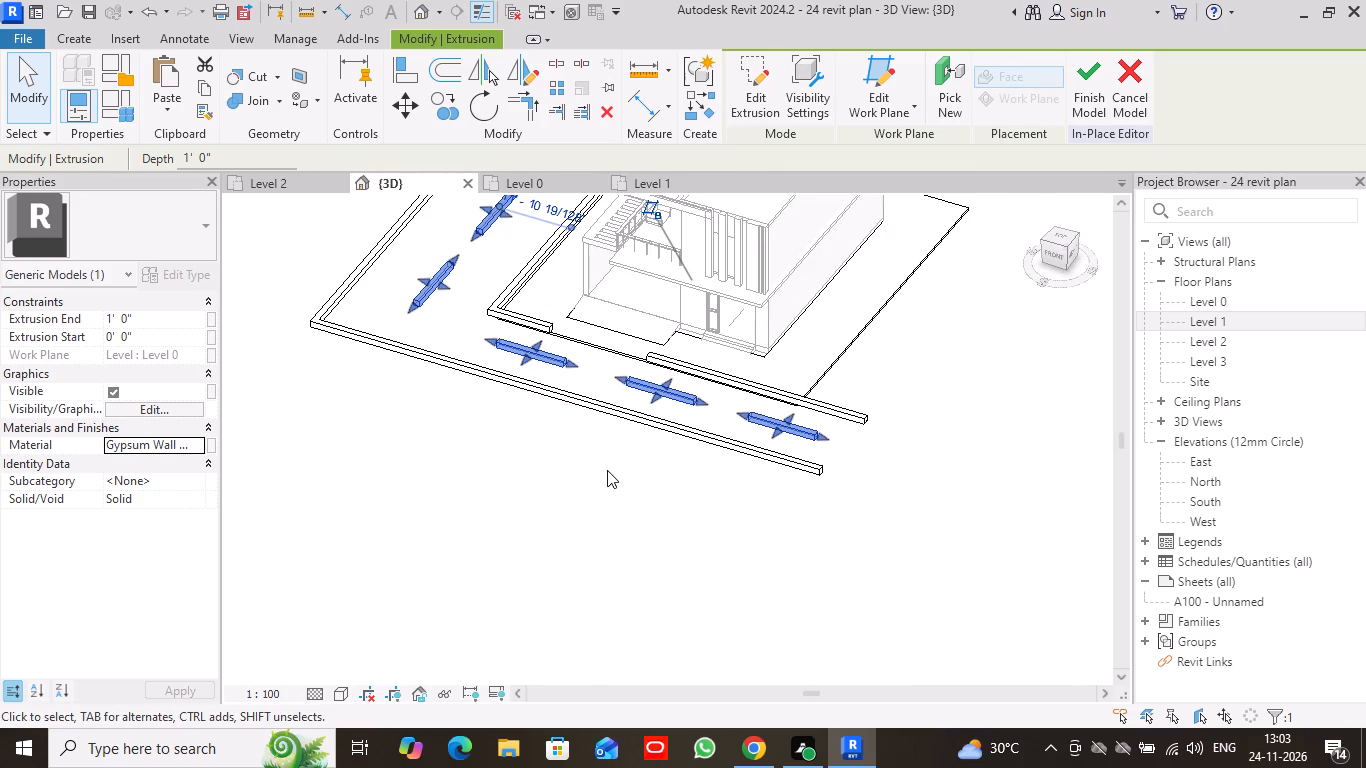
middle_click_drag(550, 458, 549, 539)
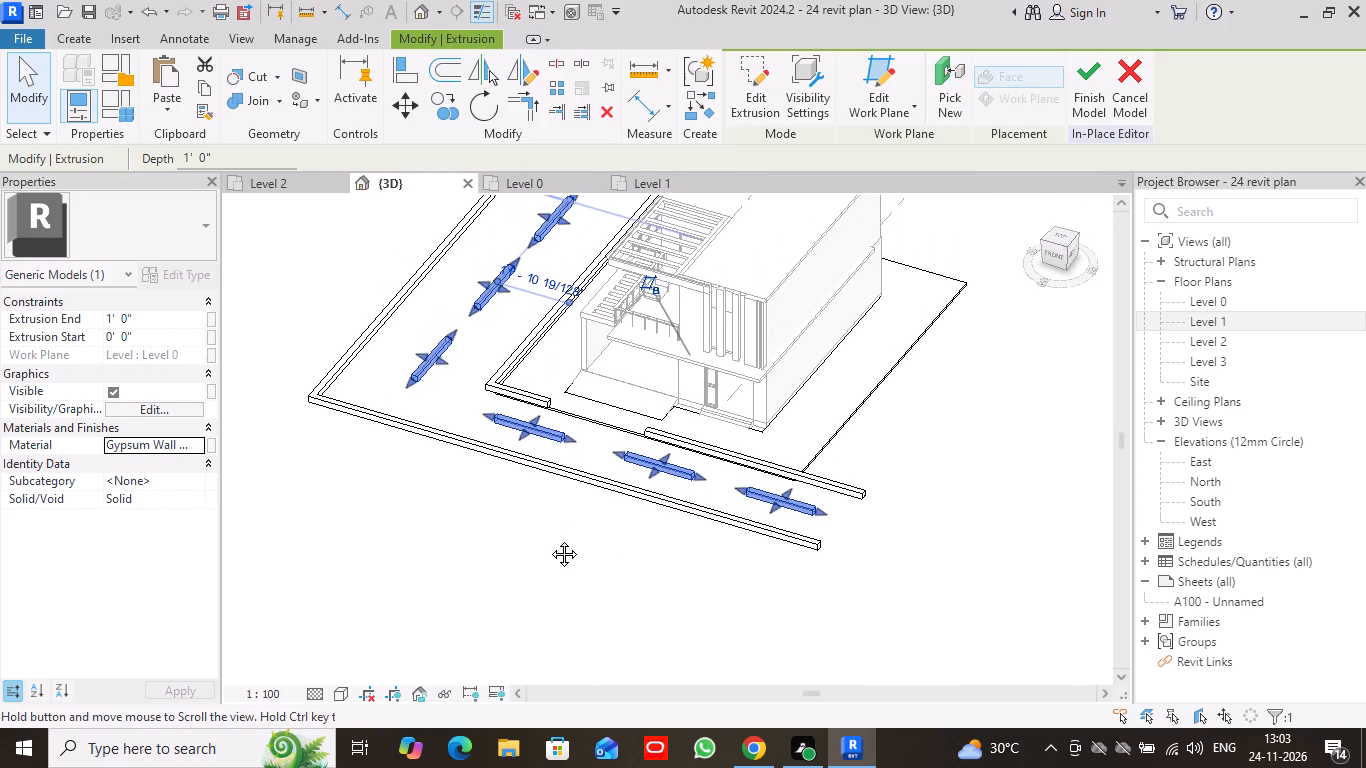
middle_click_drag(549, 539, 551, 541)
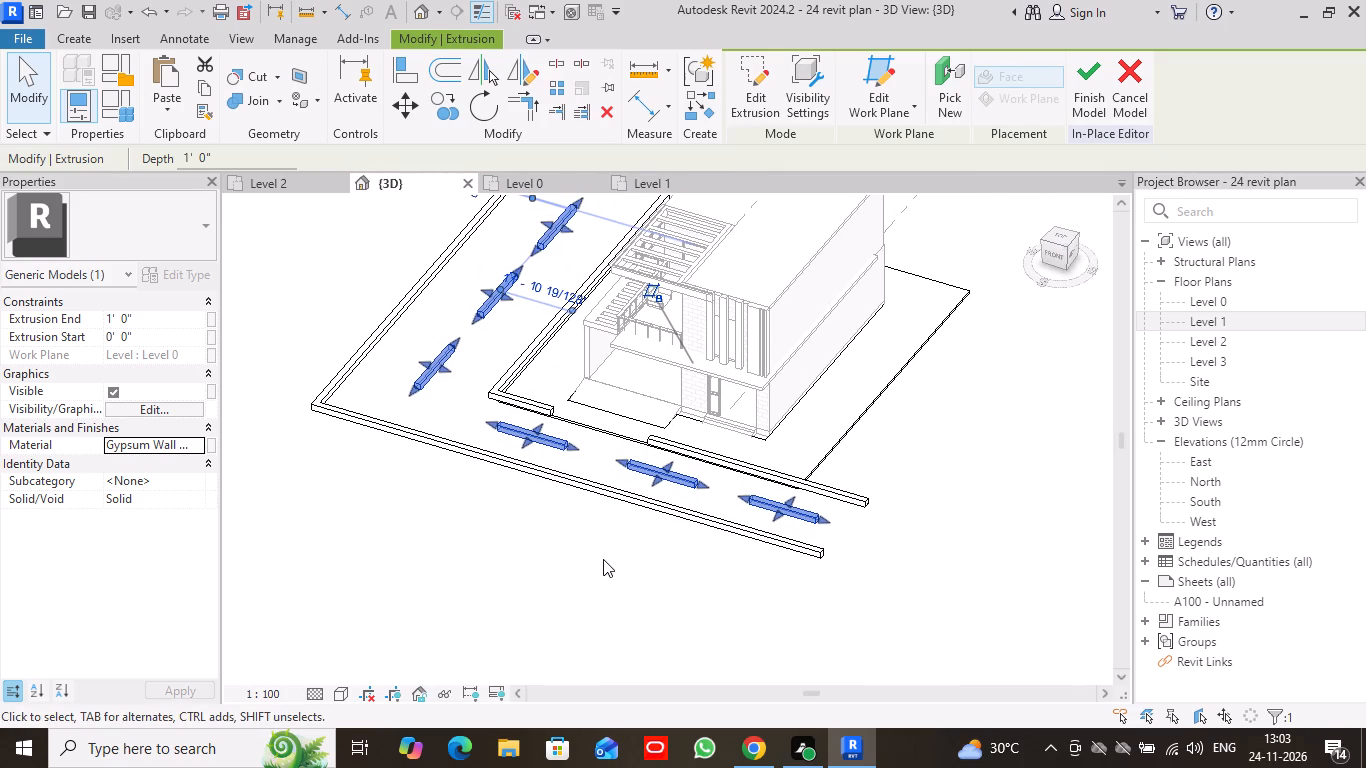
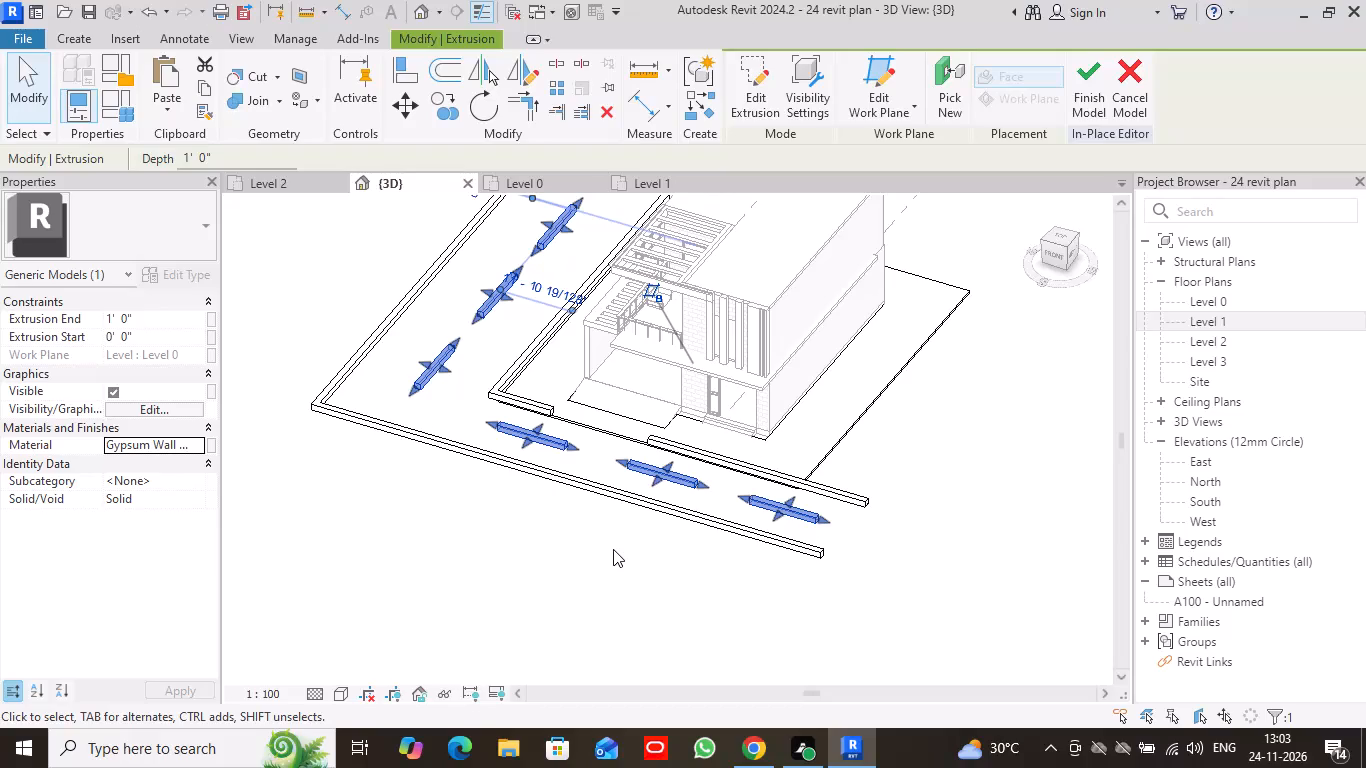
Finish the in-place generic model and dismiss the save reminder without saving the project.
left_click(1094, 94)
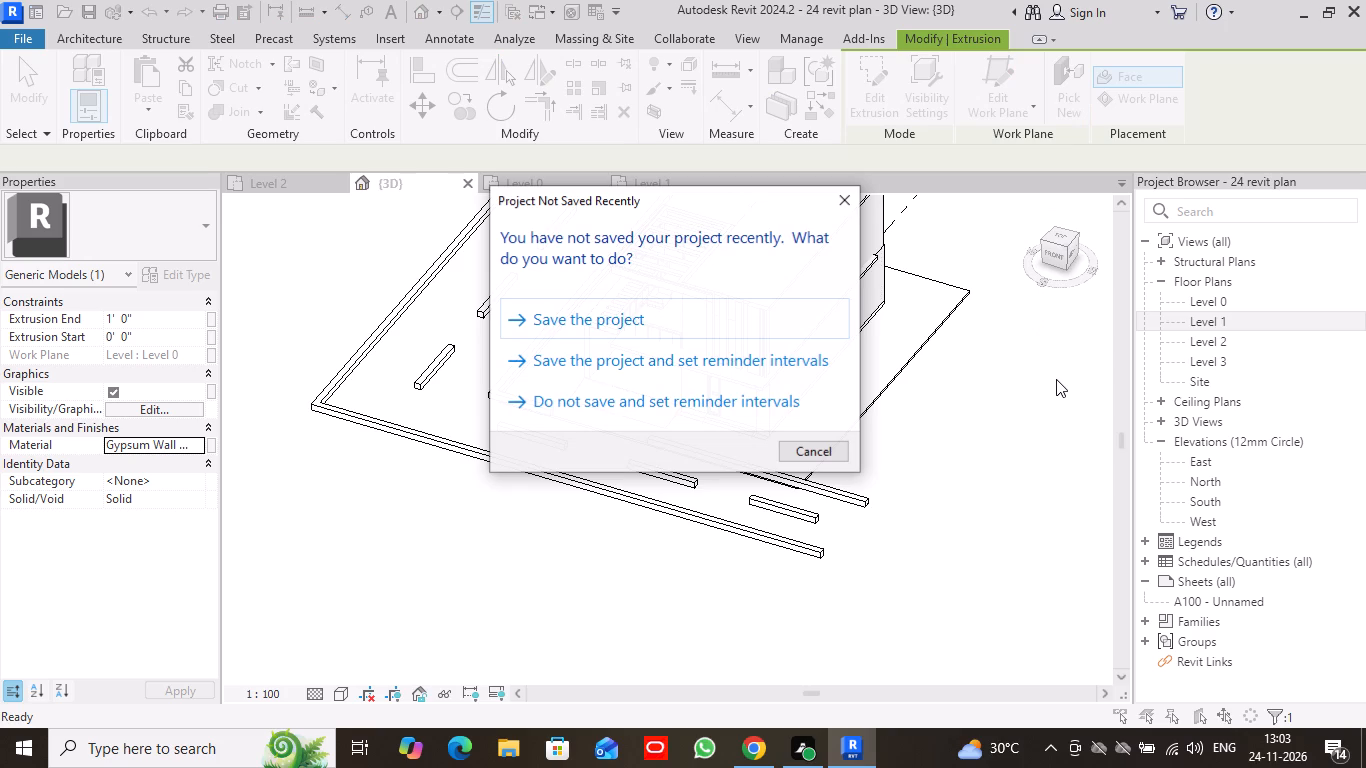
left_click(846, 196)
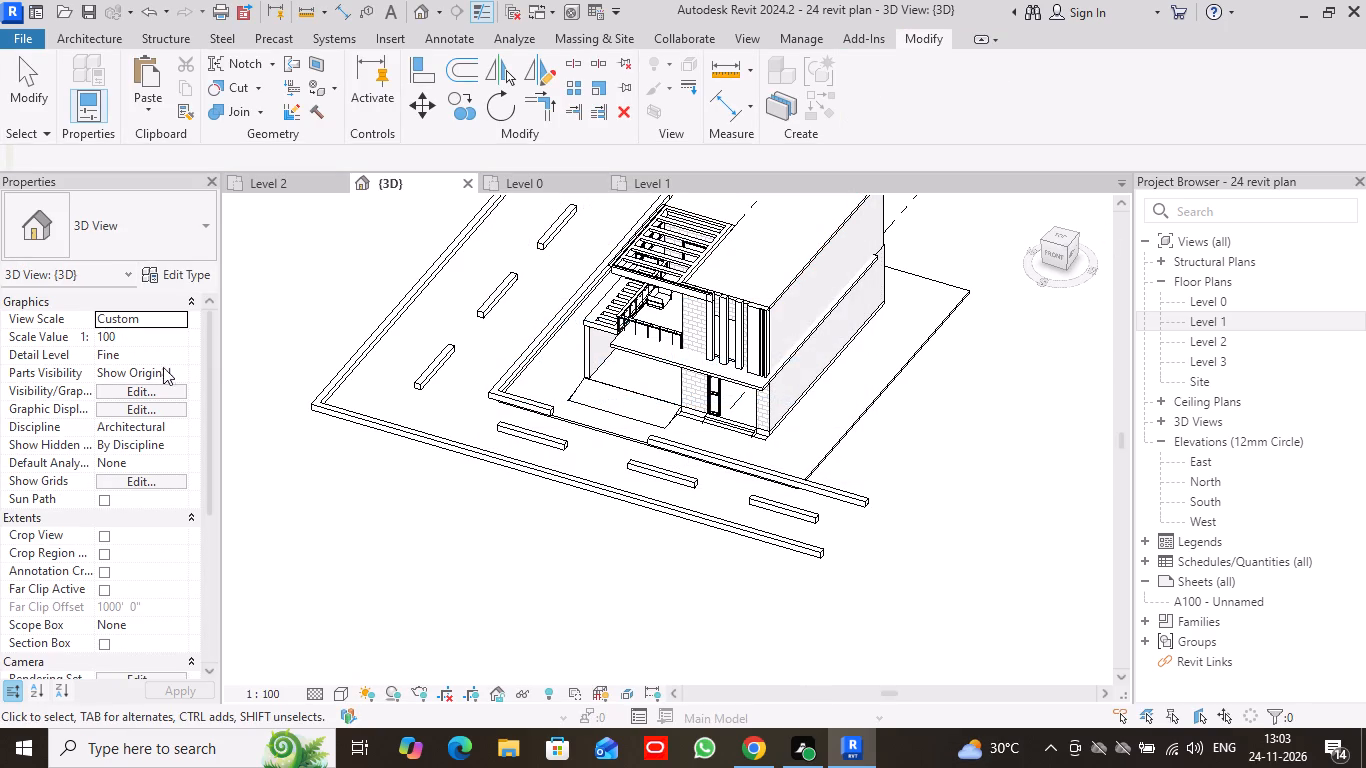
left_click(439, 367)
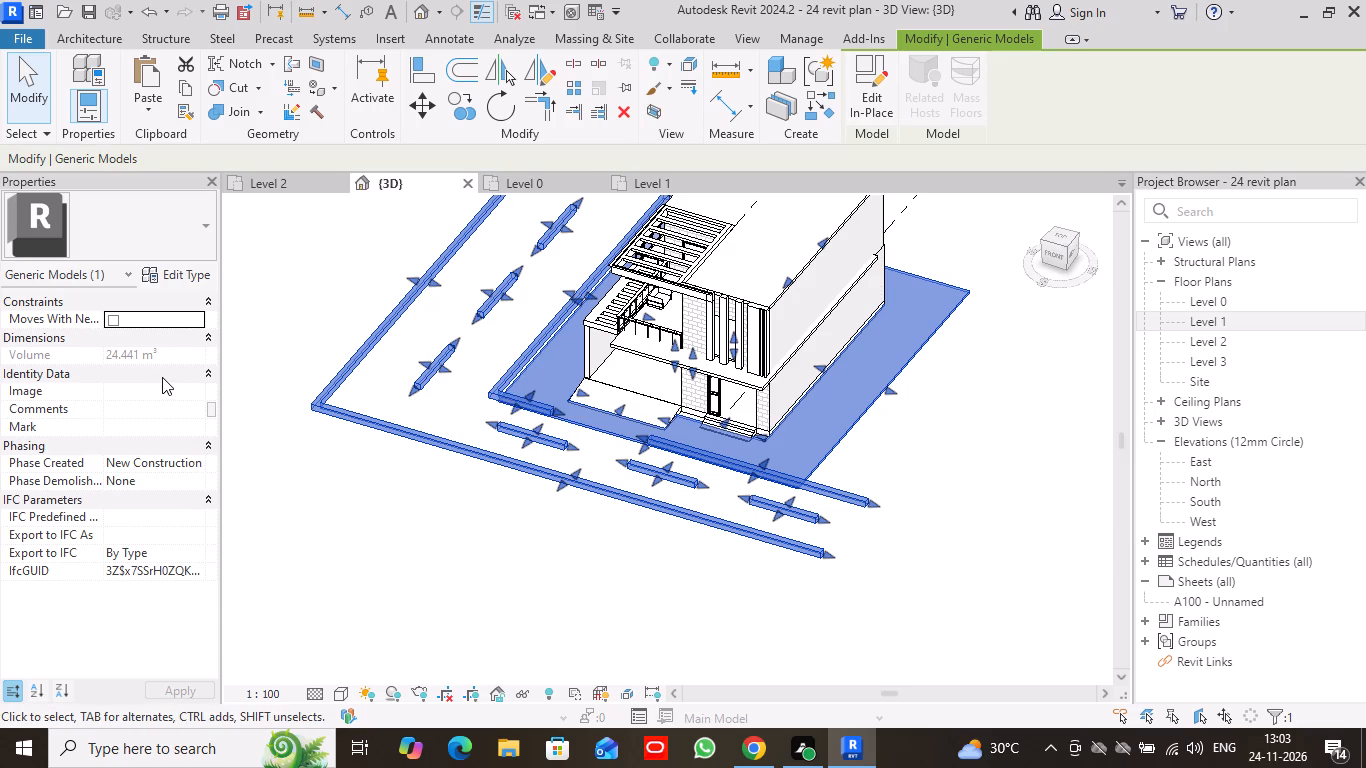
left_click(43, 80)
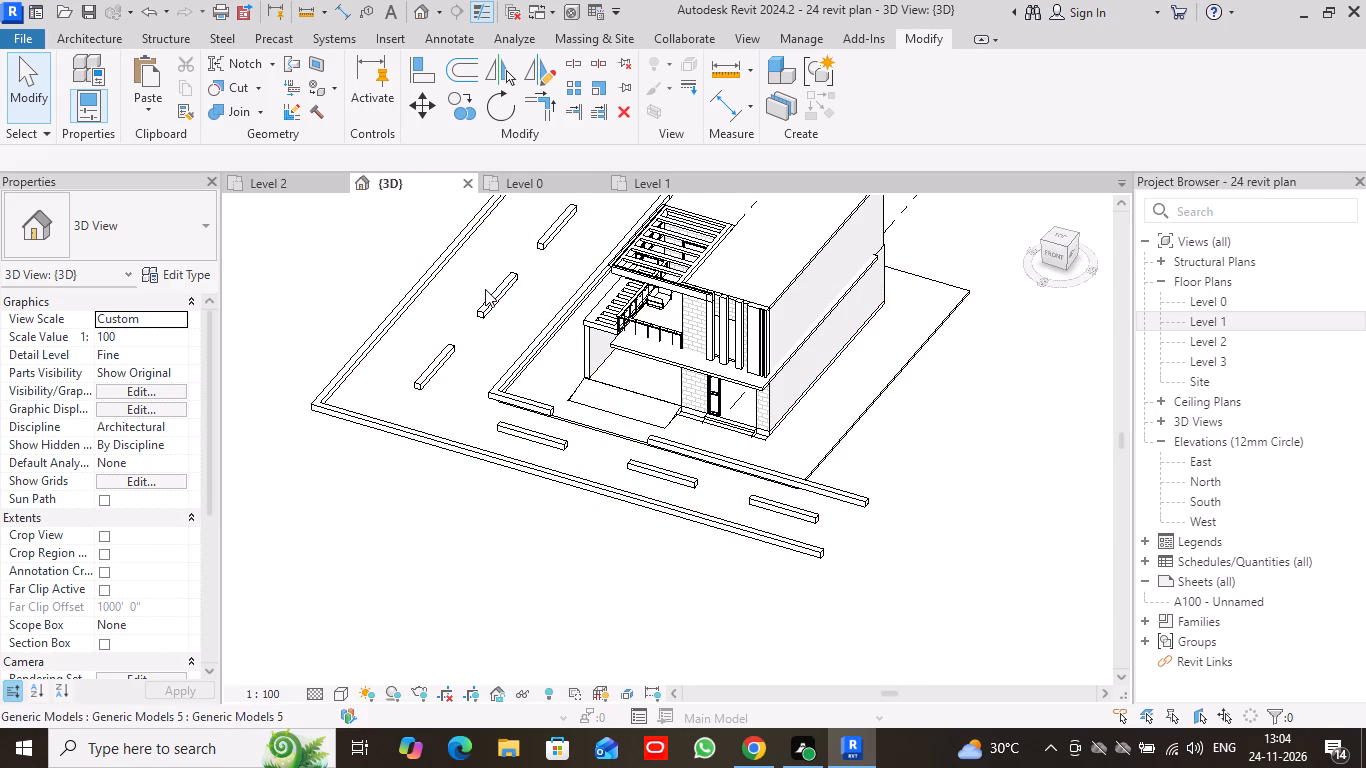
Lower the base and top of the six dashed rectangles so their base meets the underside of the site slab.
left_click(1052, 253)
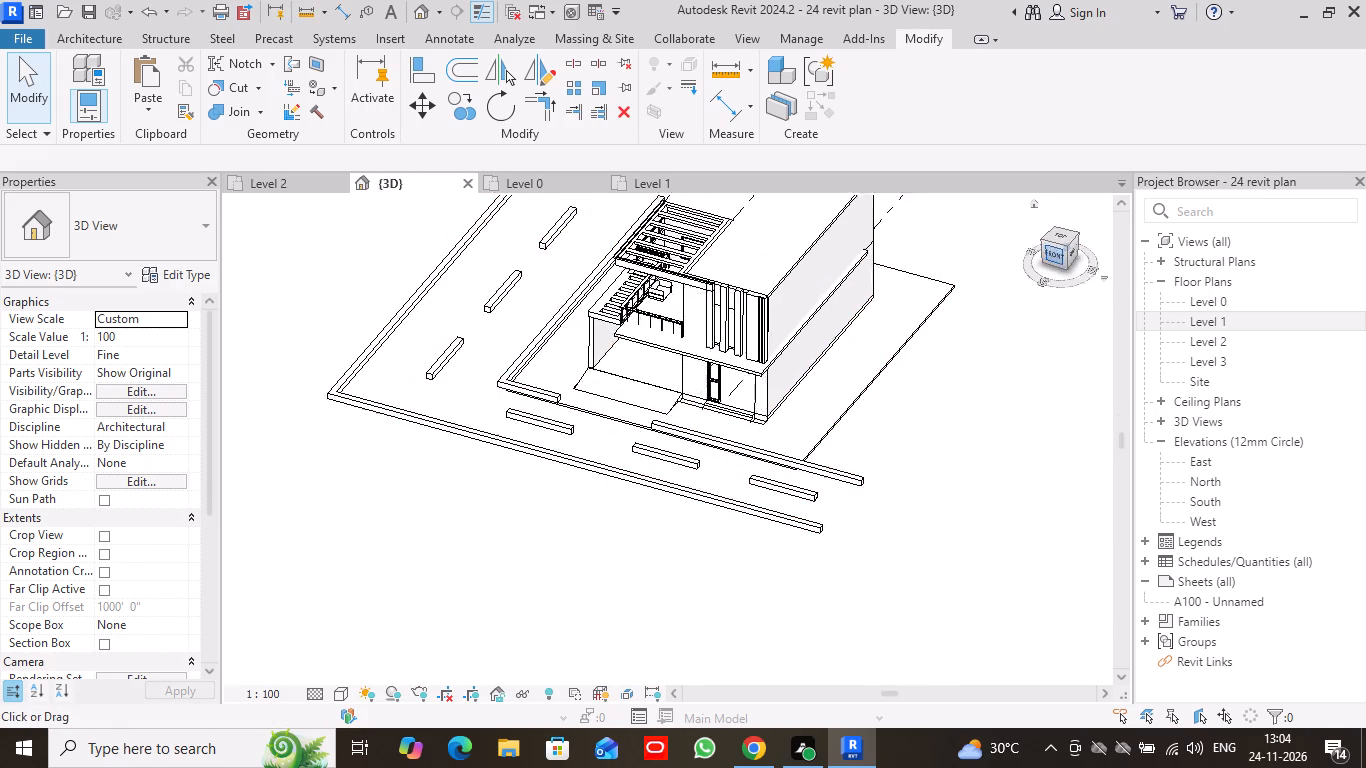
scroll(660, 505, "up", 4)
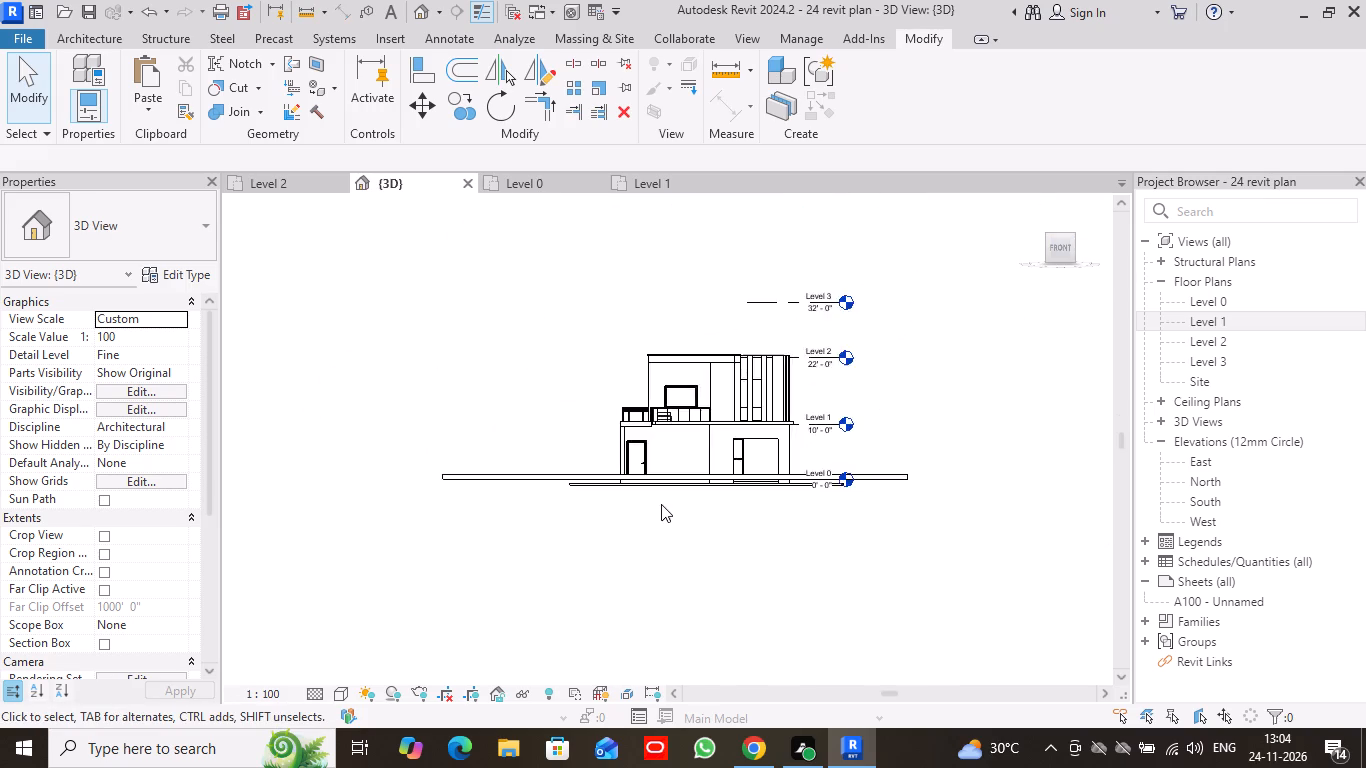
scroll(661, 504, "up", 3)
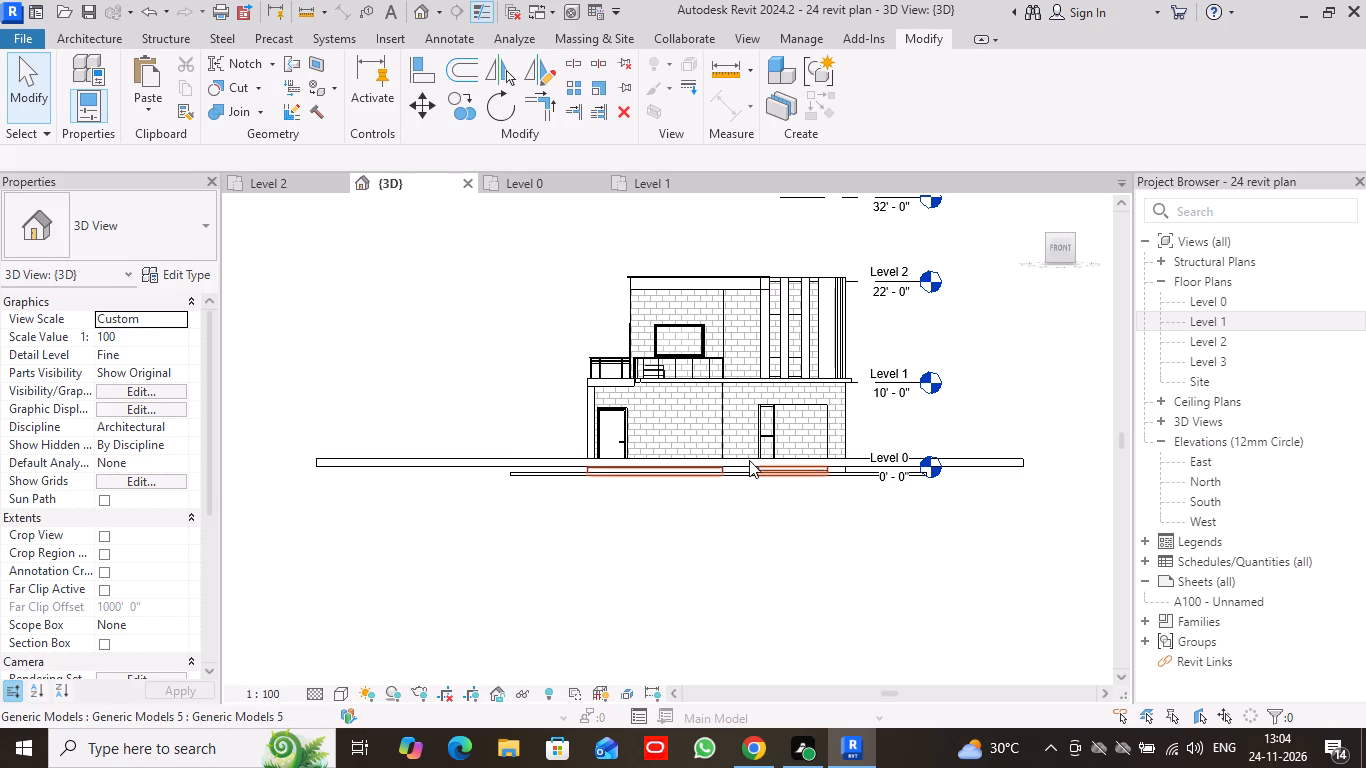
left_click(986, 458)
scroll(687, 476, "up", 4)
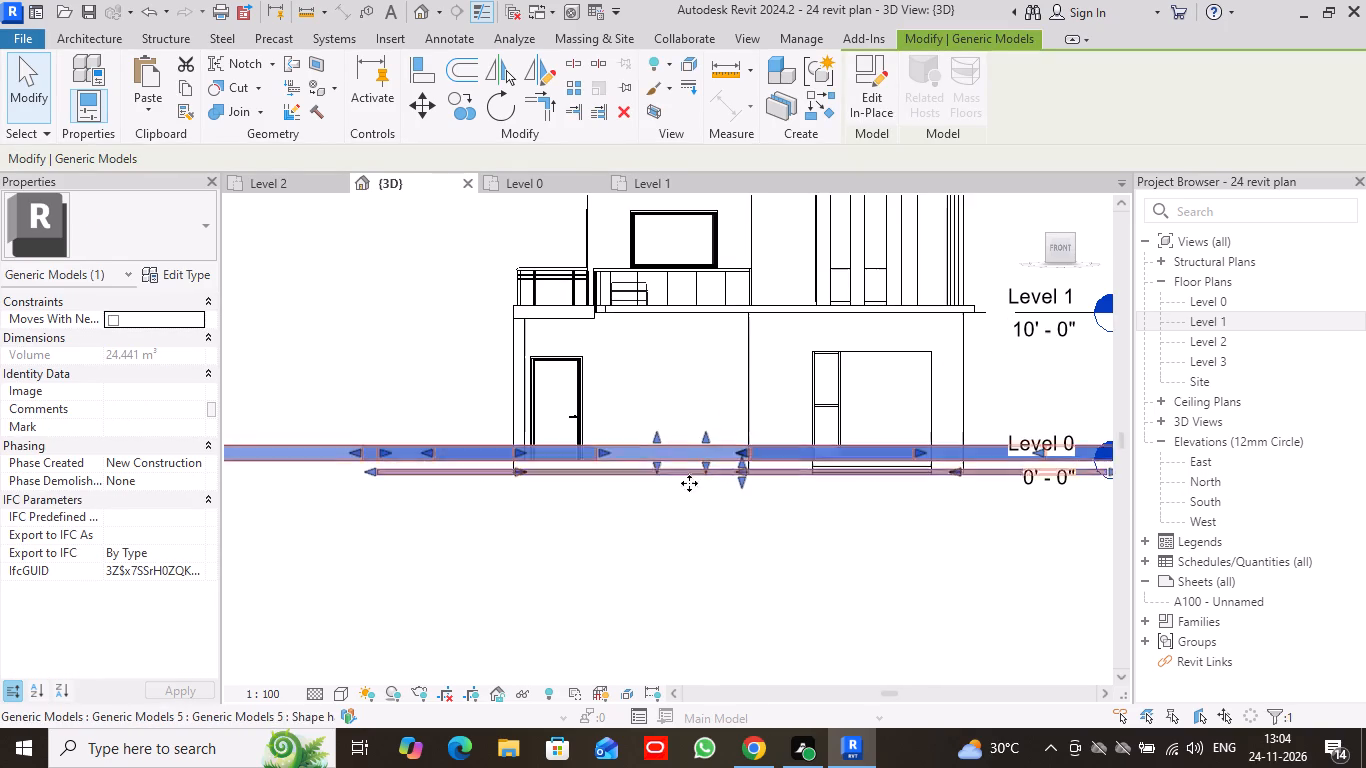
scroll(701, 490, "up", 2)
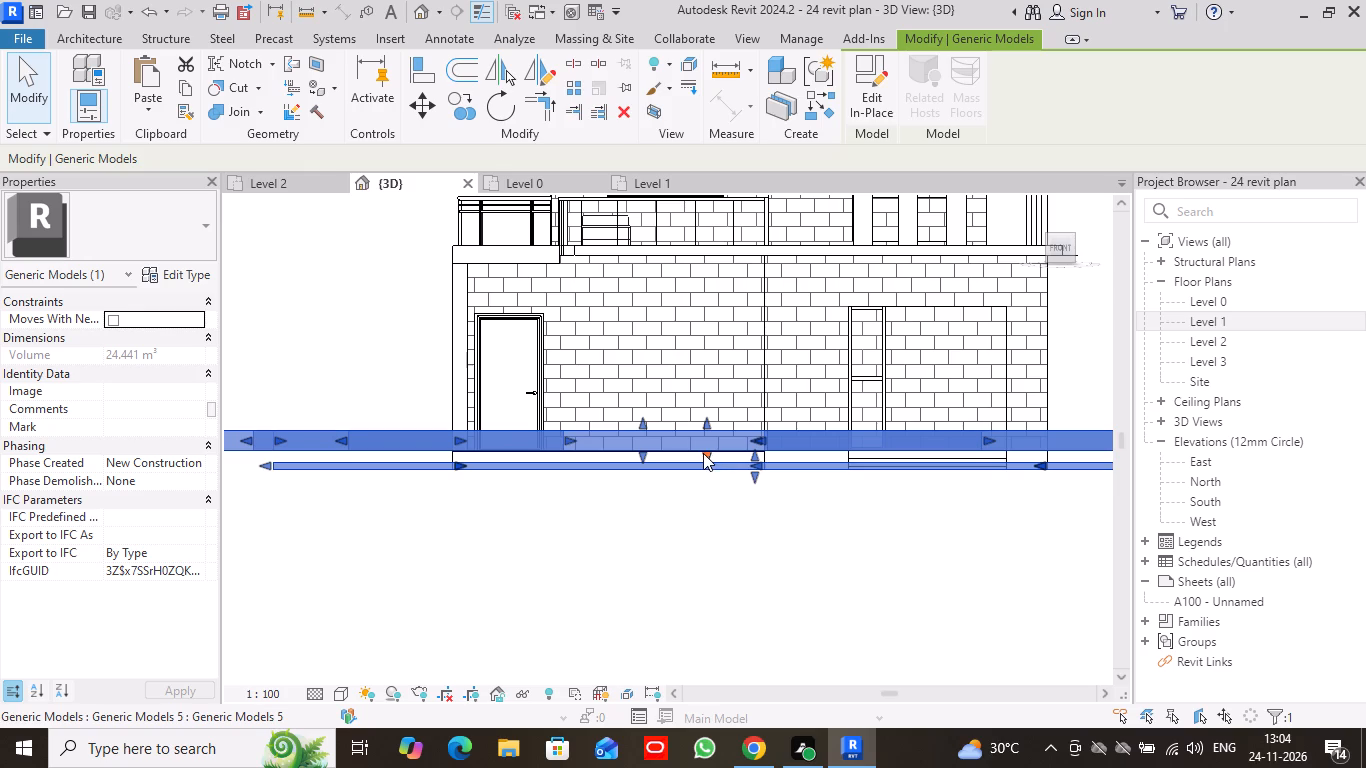
left_click_drag(705, 453, 708, 471)
left_click_drag(706, 419, 709, 459)
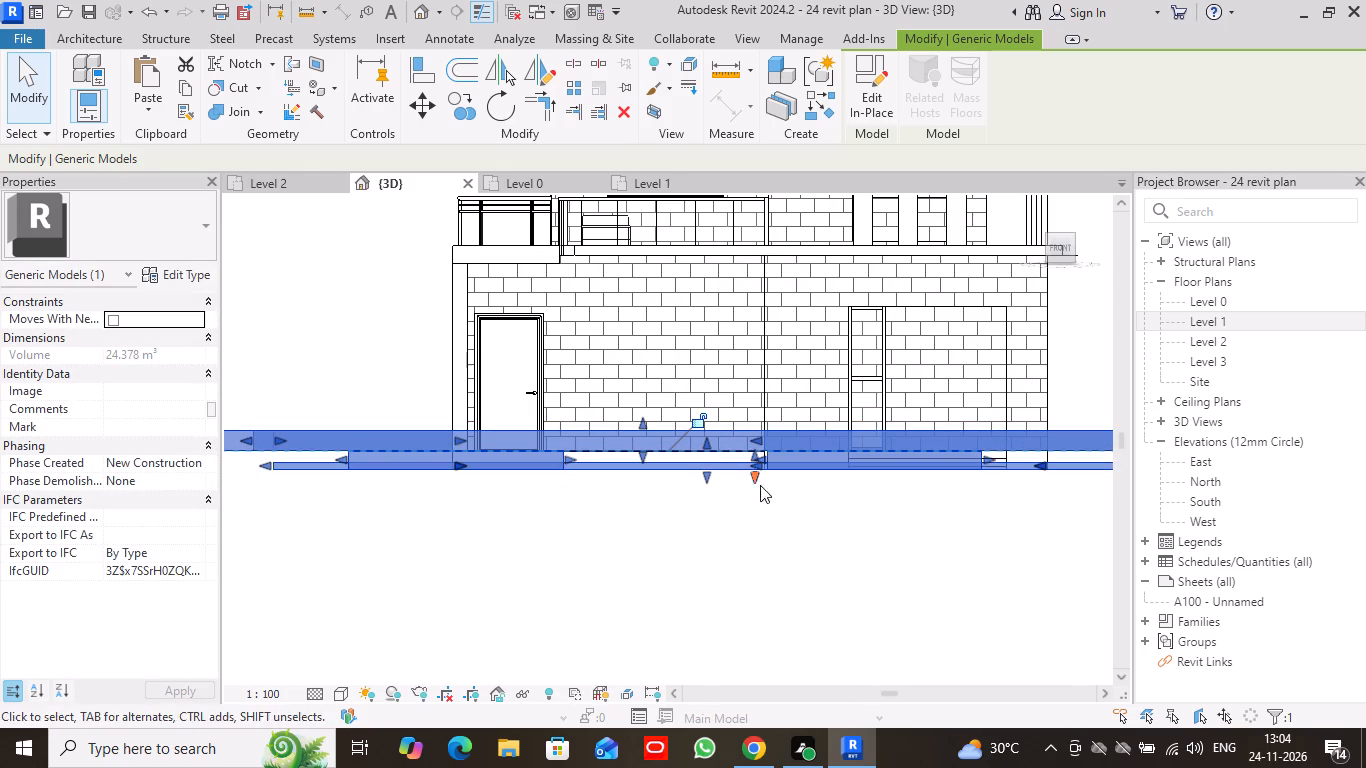
Lower the base and top of the L-shaped strips to match the thin site slab's level.
left_click_drag(642, 451, 648, 471)
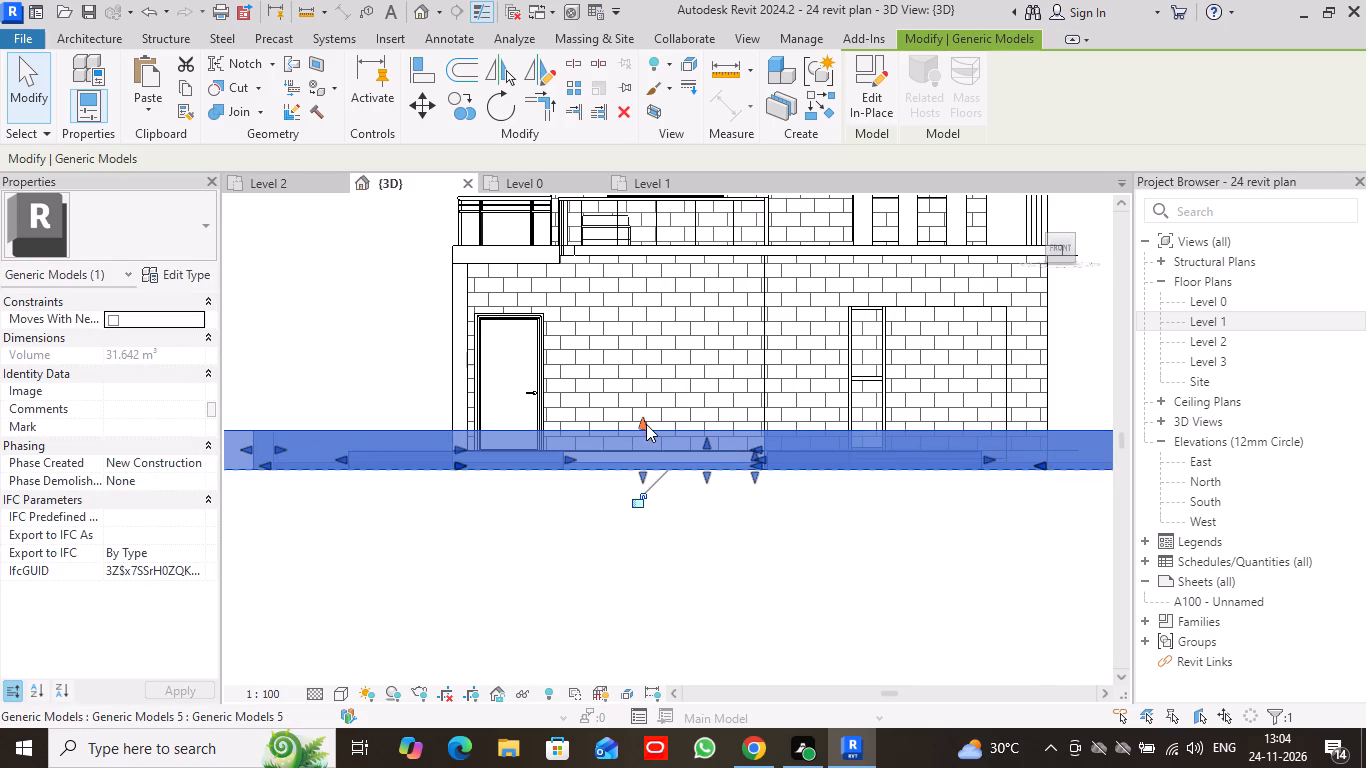
left_click_drag(642, 422, 643, 460)
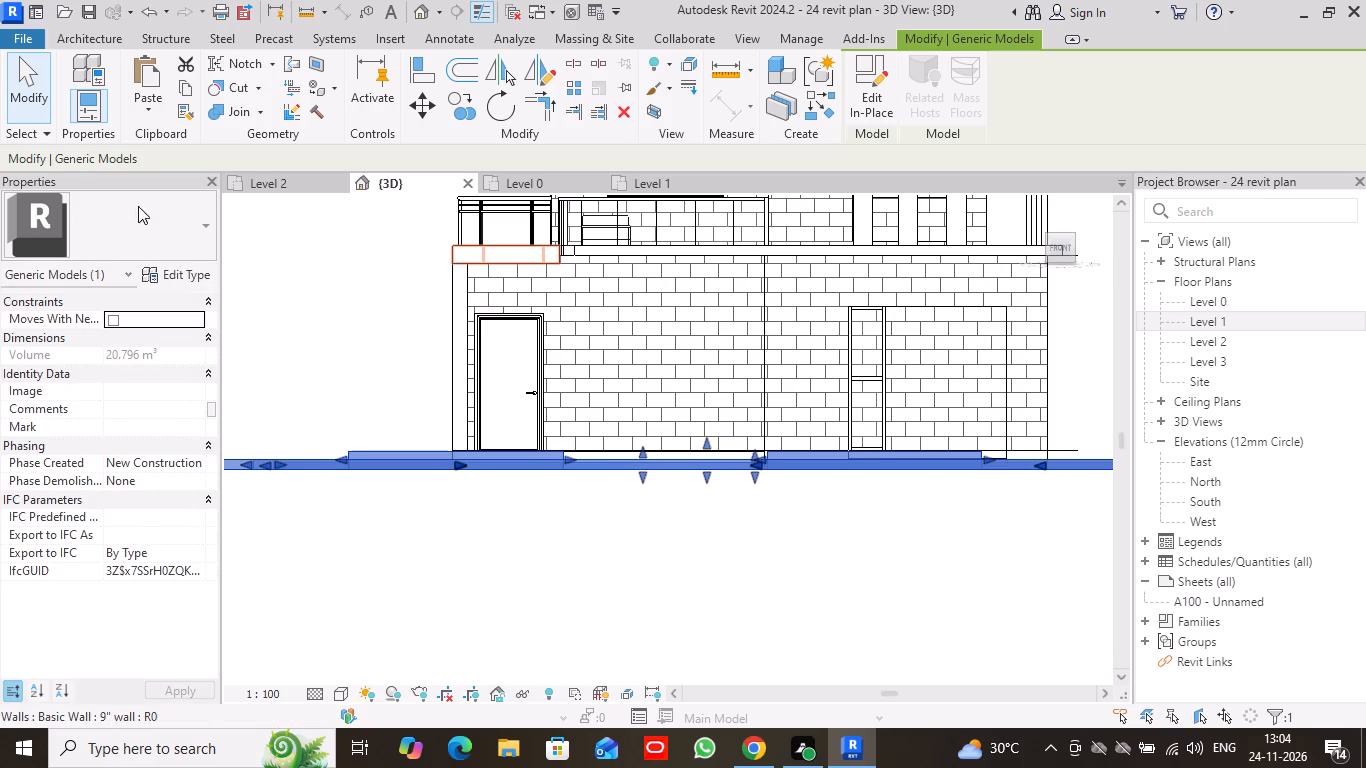
left_click(34, 92)
Examine how the lowered strips and dashed rectangles sit relative to each other and the base of the house.
scroll(769, 593, "down", 5)
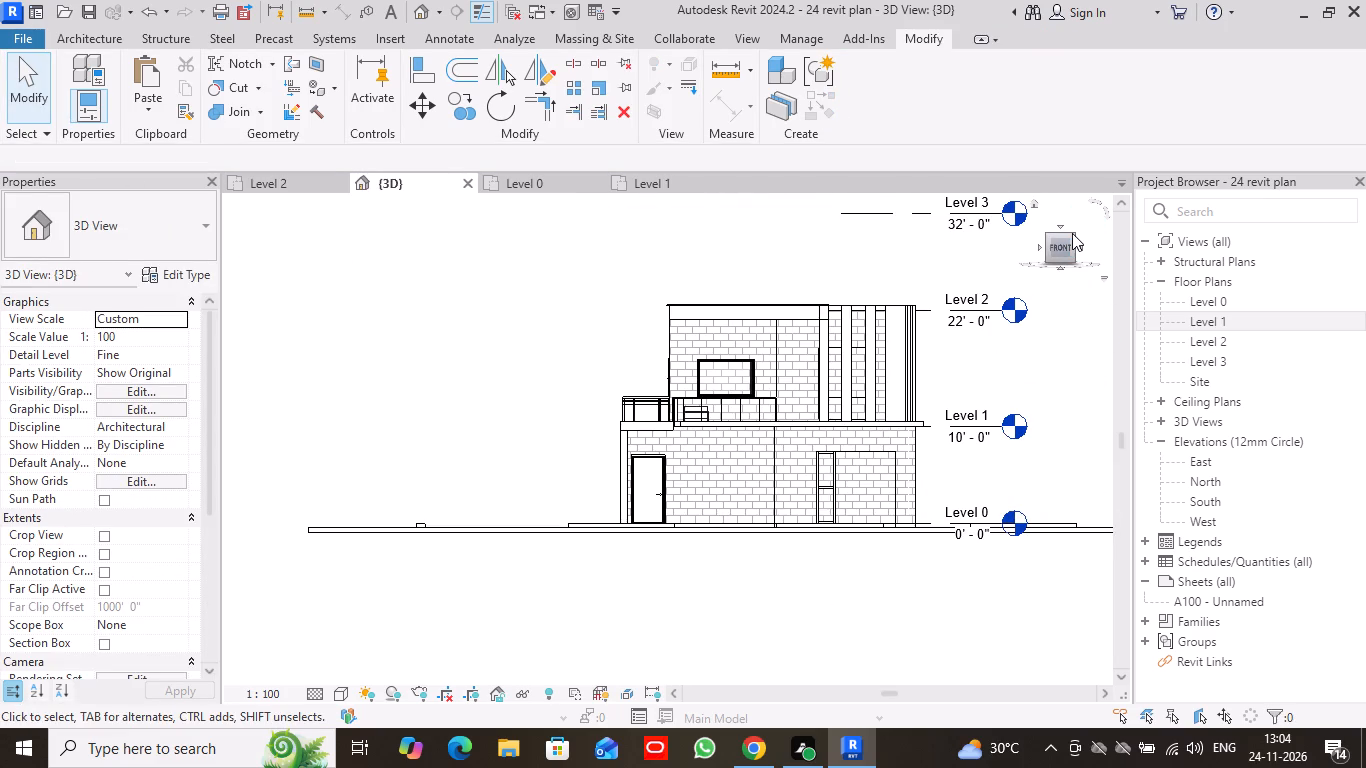
left_click_drag(1072, 237, 1056, 262)
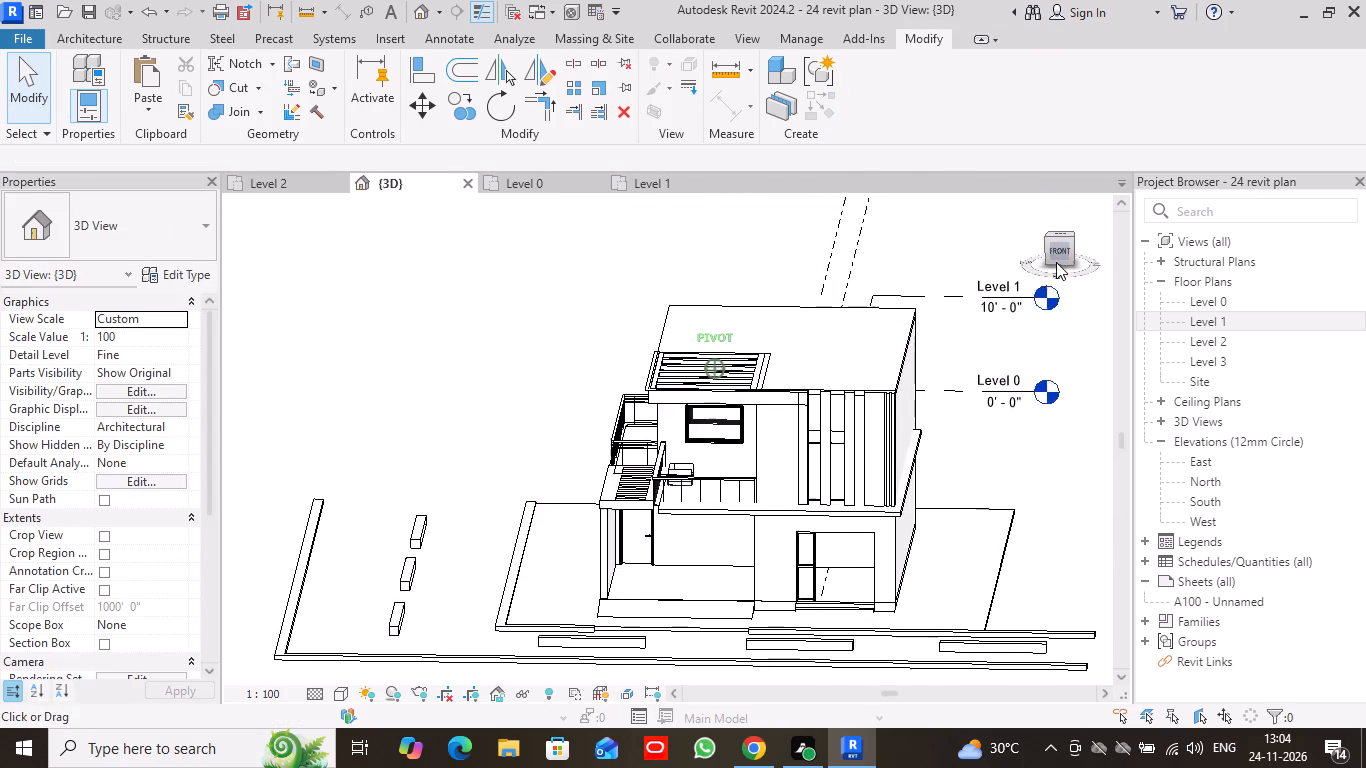
left_click_drag(1056, 262, 1009, 265)
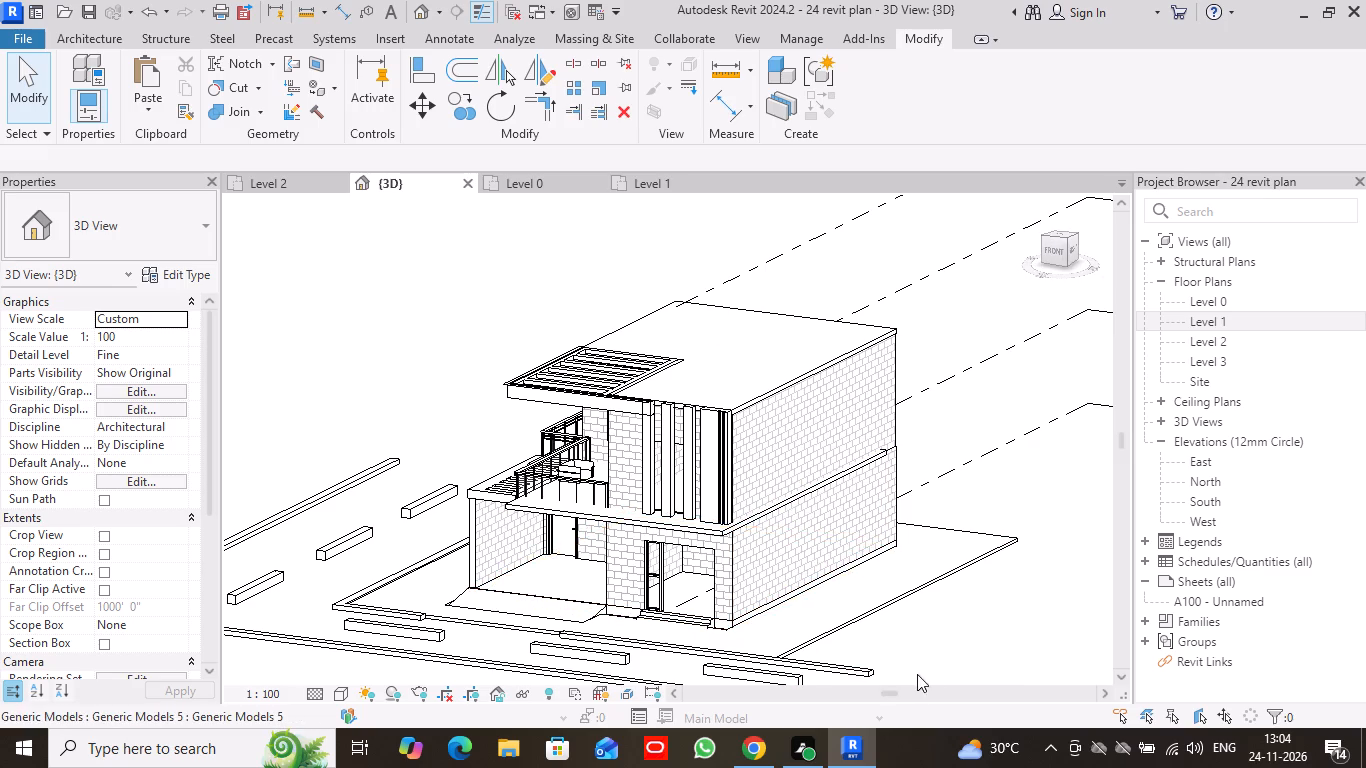
middle_click_drag(925, 662, 1115, 420)
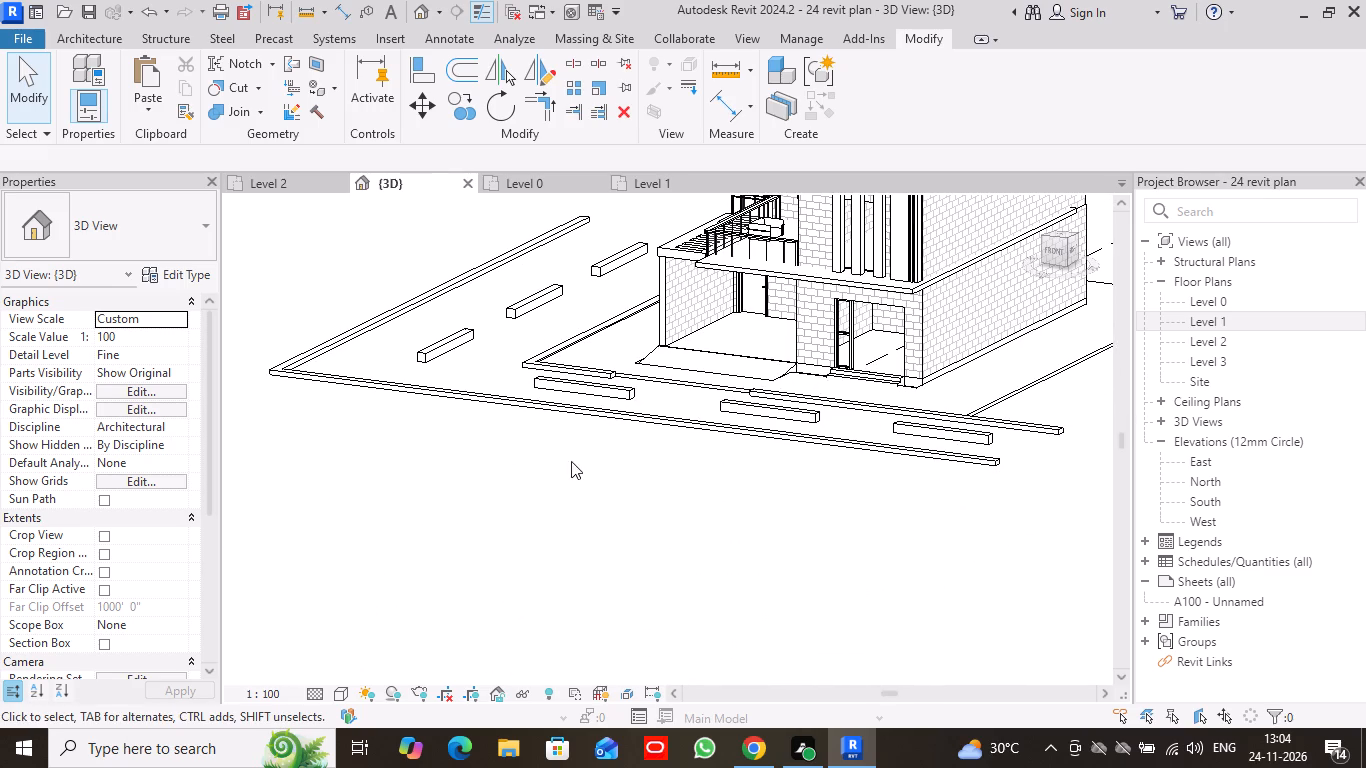
scroll(583, 456, "down", 1)
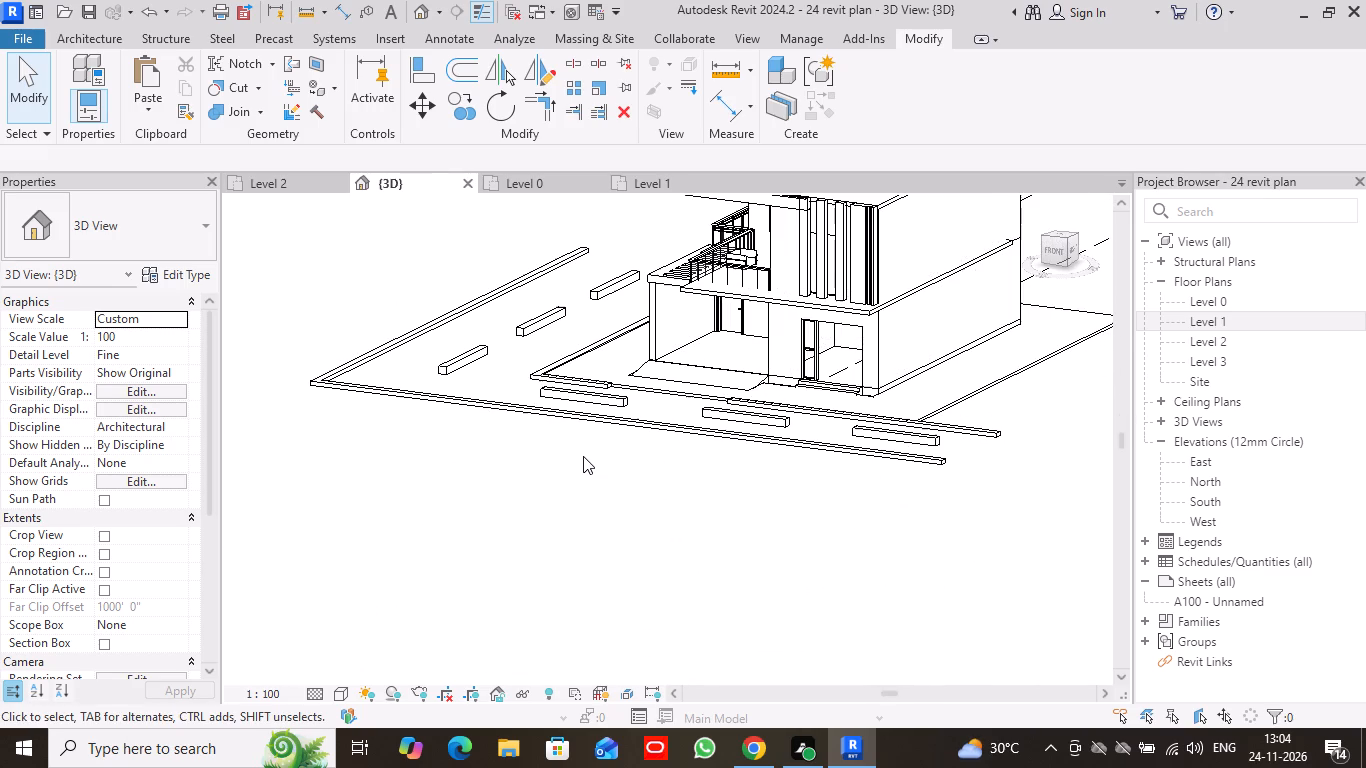
left_click(1055, 249)
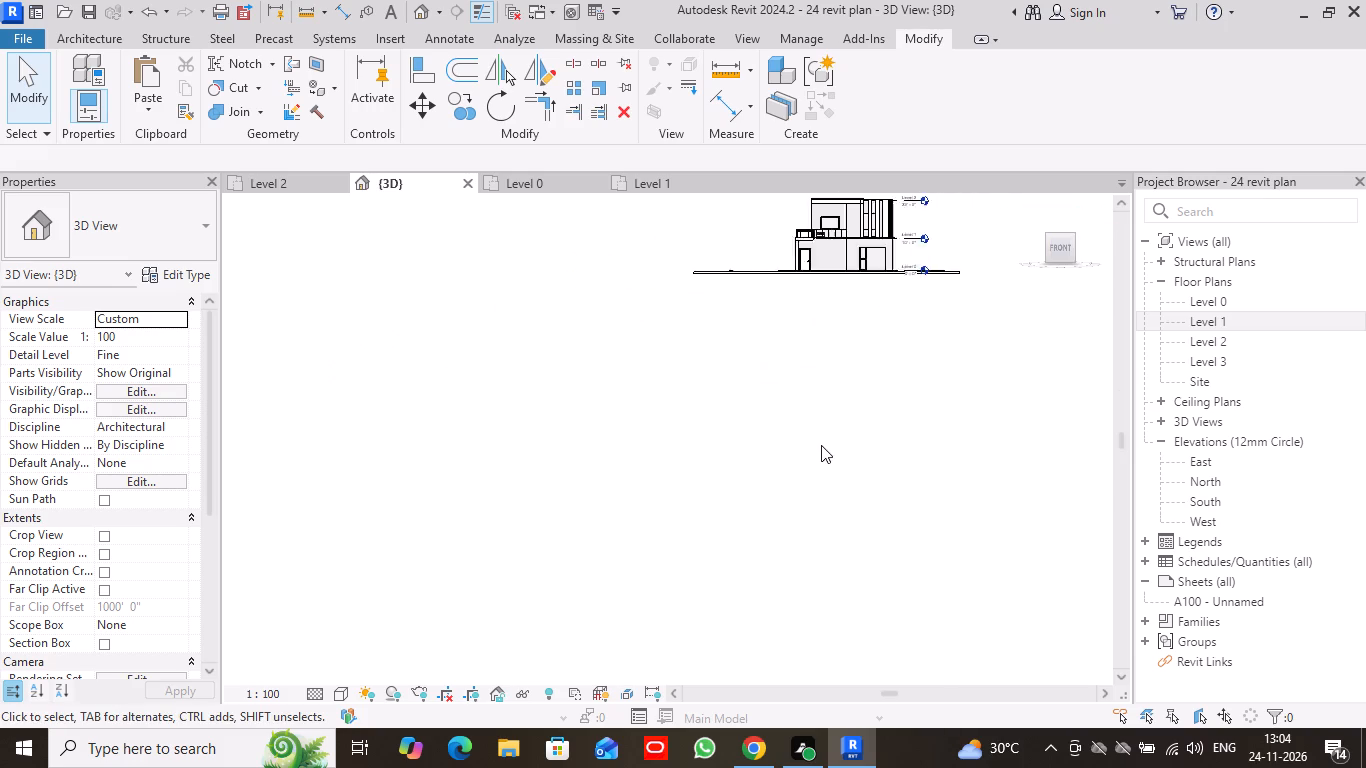
scroll(647, 518, "up", 1)
scroll(647, 518, "down", 1)
scroll(647, 518, "up", 2)
scroll(563, 511, "up", 7)
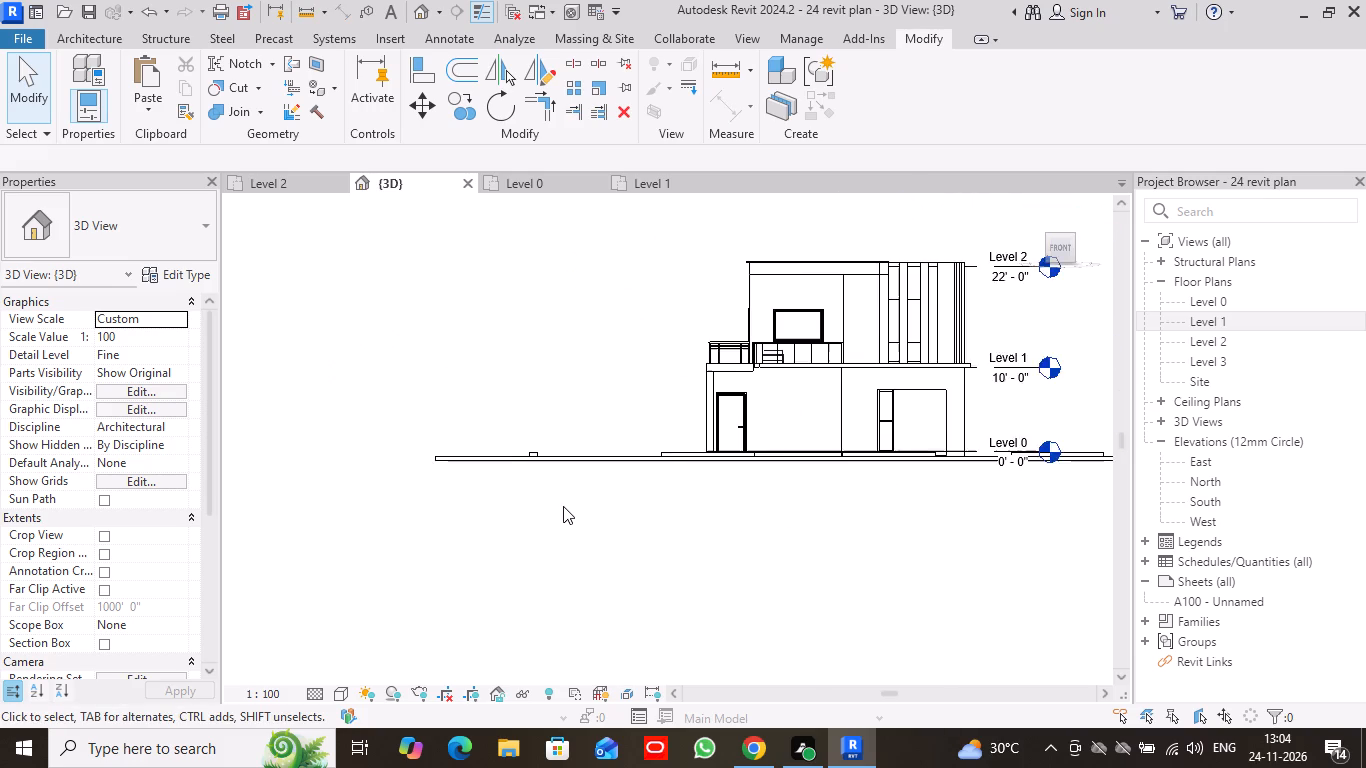
scroll(563, 506, "up", 2)
middle_click_drag(601, 491, 804, 628)
scroll(801, 619, "up", 1)
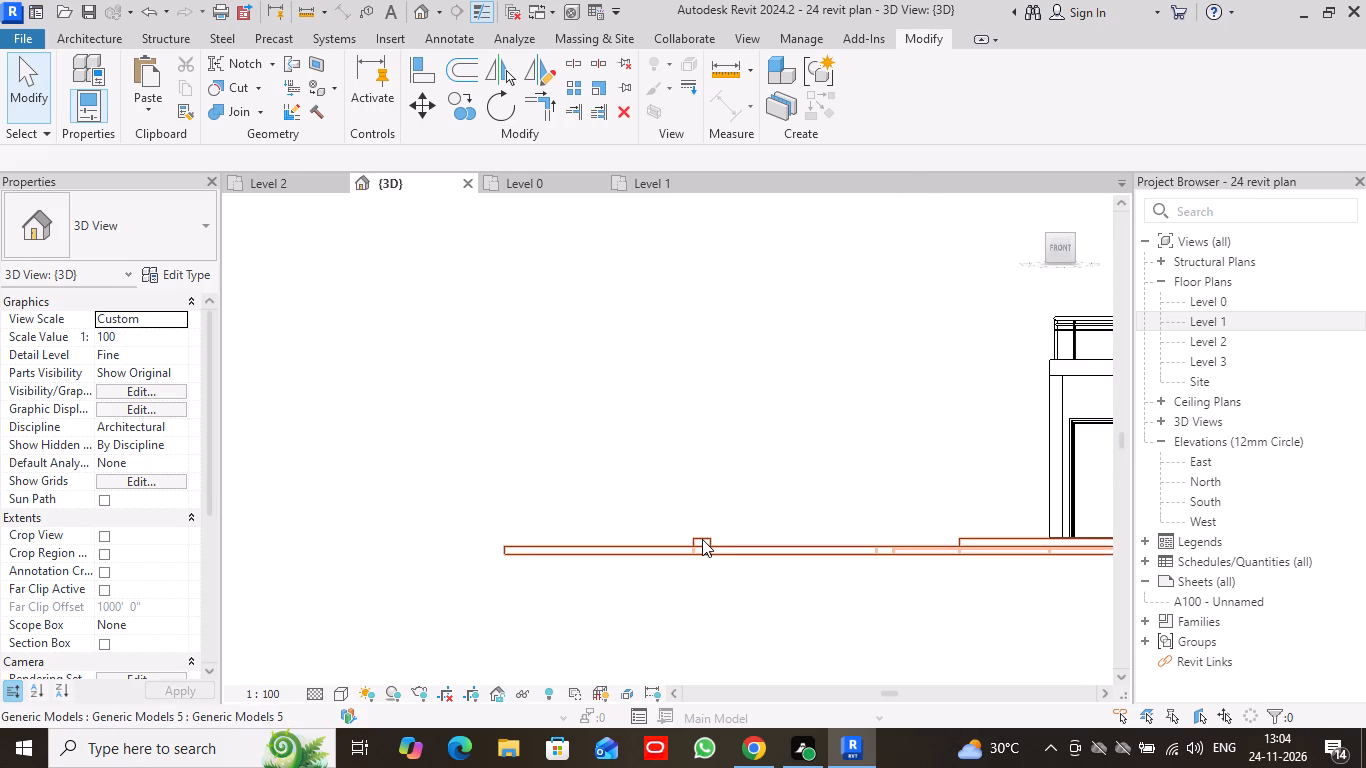
left_click(702, 539)
scroll(721, 528, "up", 5)
scroll(721, 528, "down", 1)
scroll(721, 528, "up", 1)
scroll(721, 528, "down", 1)
scroll(721, 528, "up", 1)
left_click(25, 70)
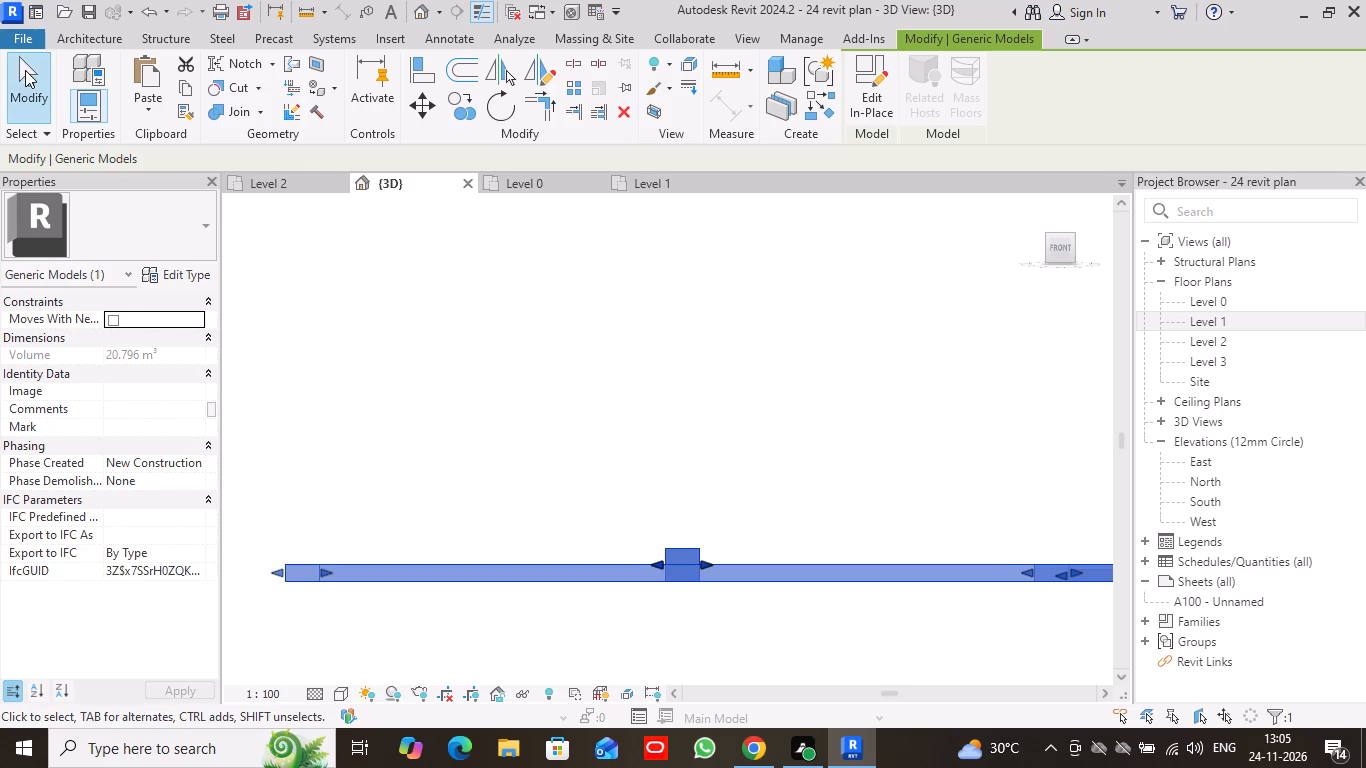
left_click(685, 547)
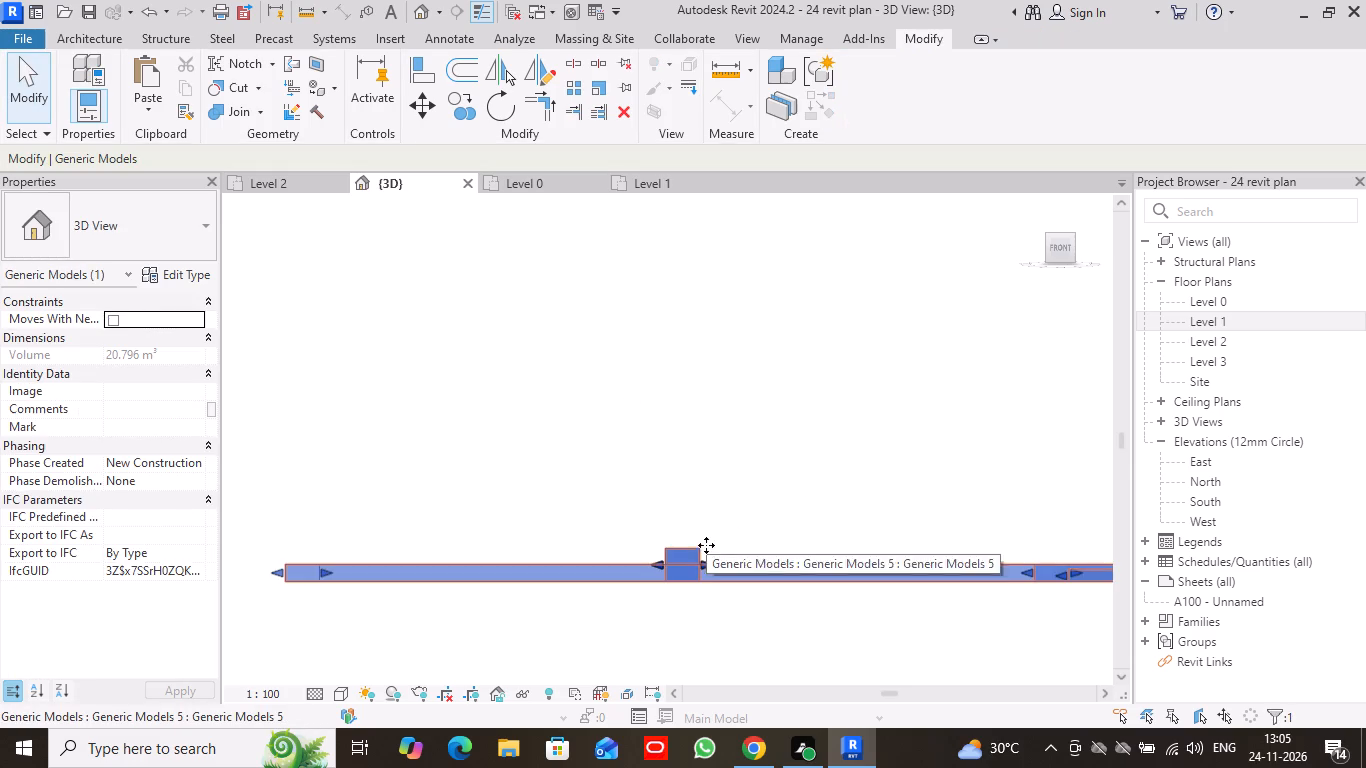
middle_click_drag(1028, 638, 714, 614)
middle_click_drag(996, 581, 619, 579)
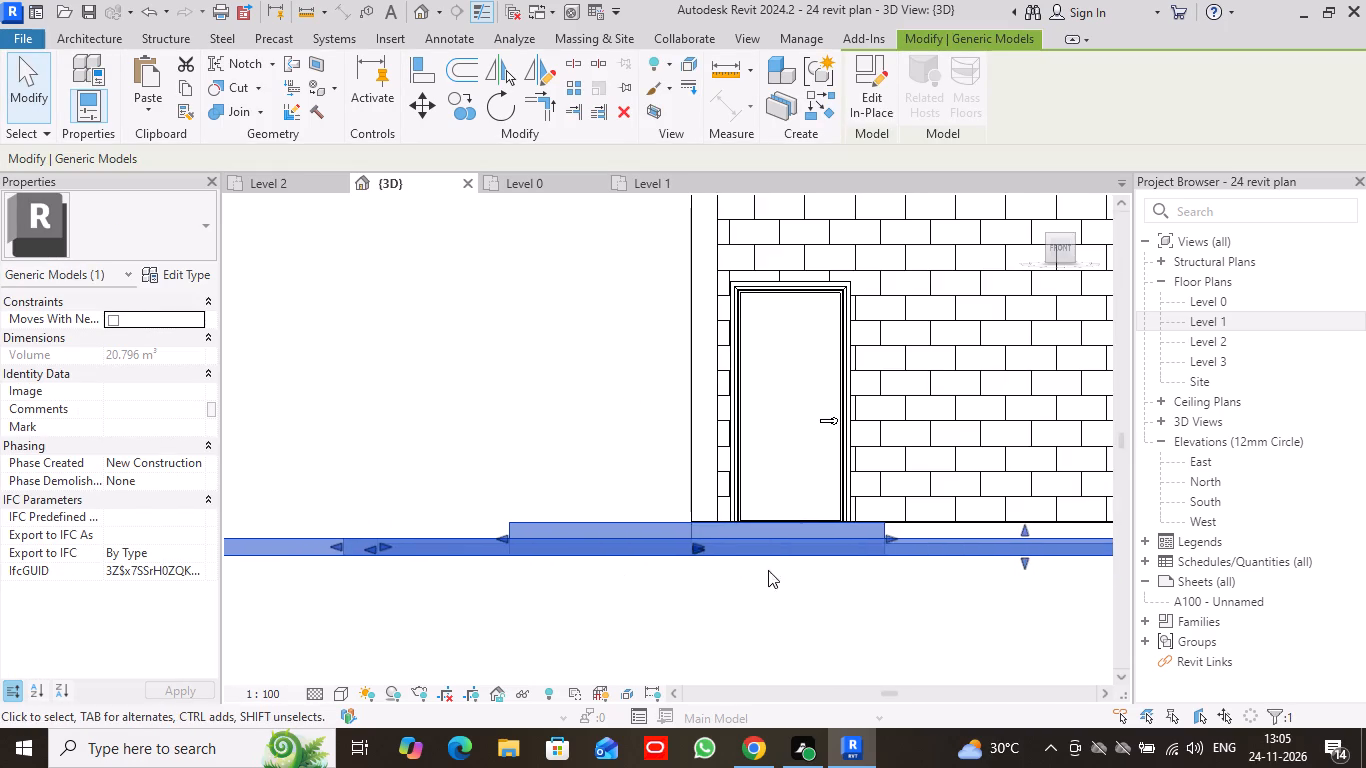
scroll(865, 581, "down", 1)
middle_click_drag(1019, 603, 637, 609)
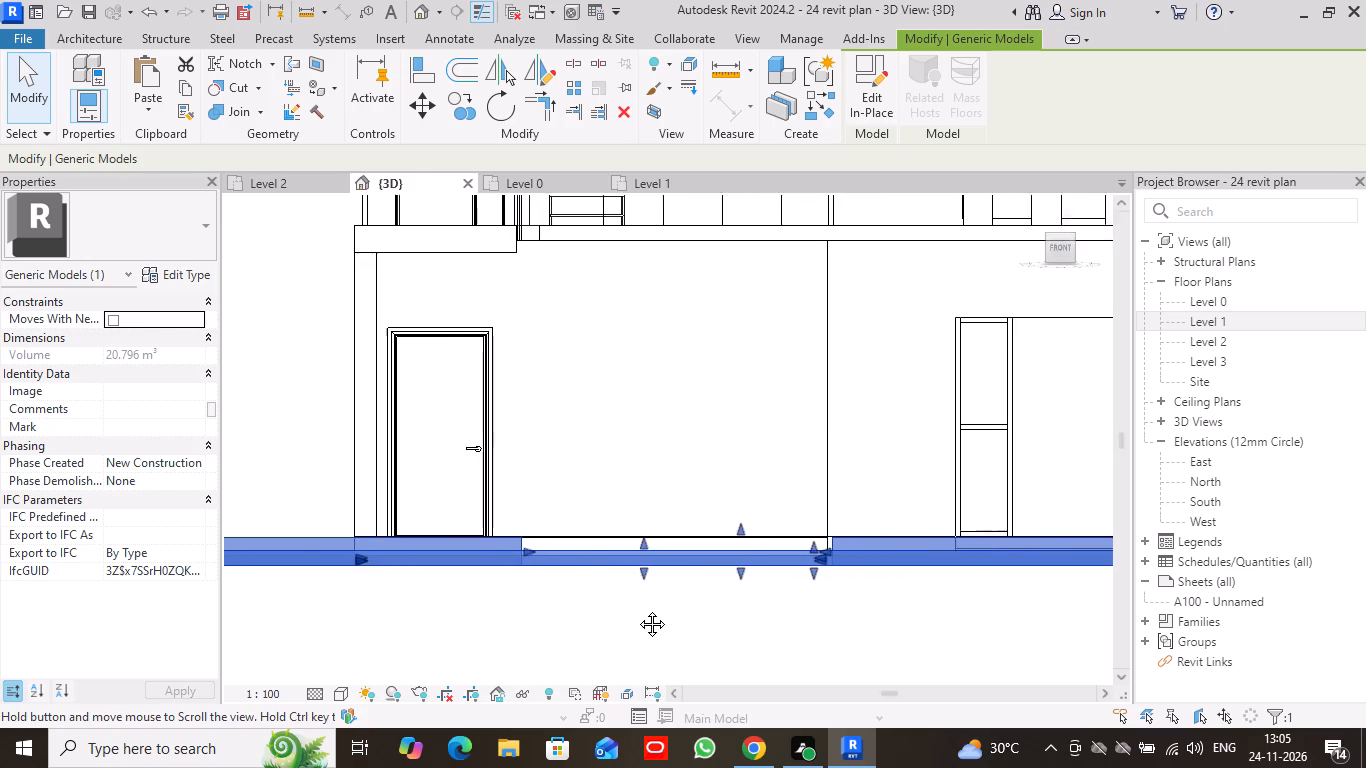
middle_click_drag(637, 609, 886, 577)
scroll(828, 606, "down", 4)
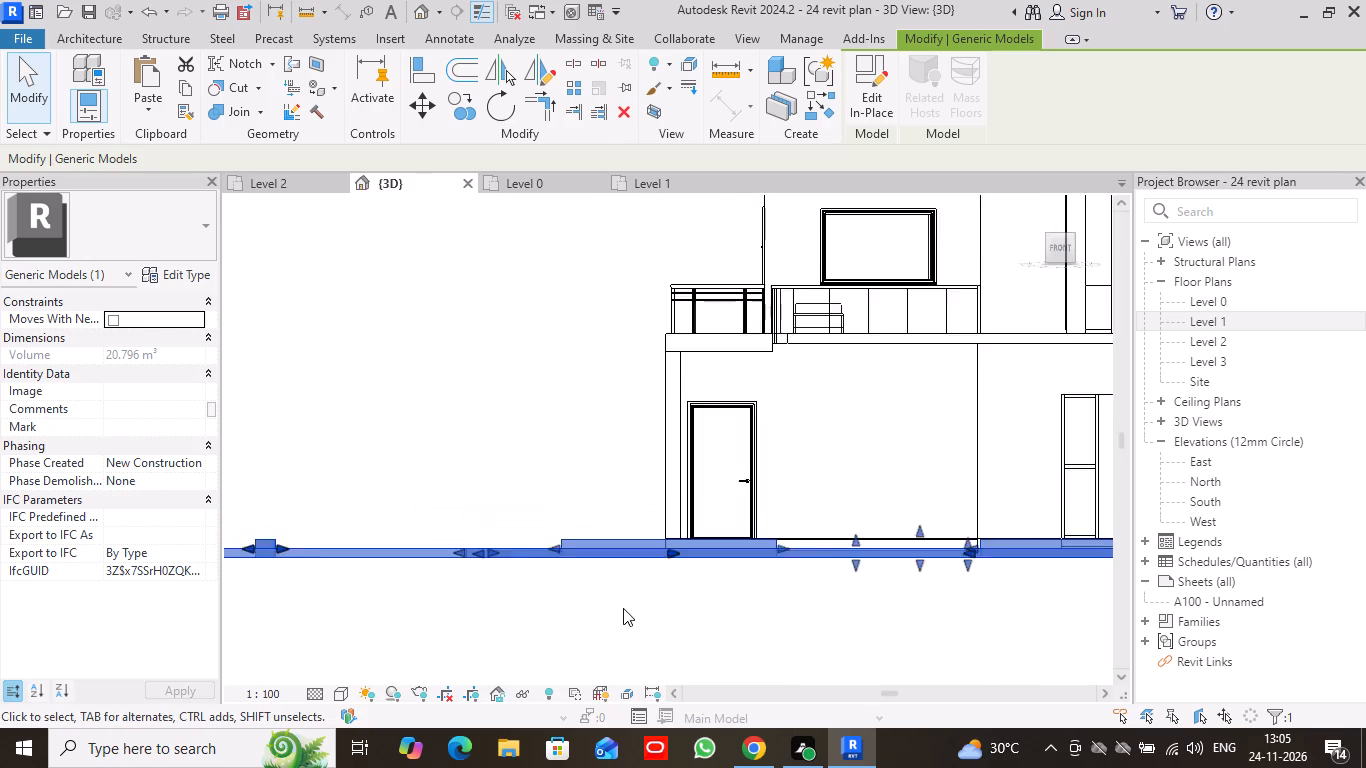
scroll(623, 608, "down", 1)
middle_click_drag(481, 620, 846, 600)
scroll(481, 619, "down", 1)
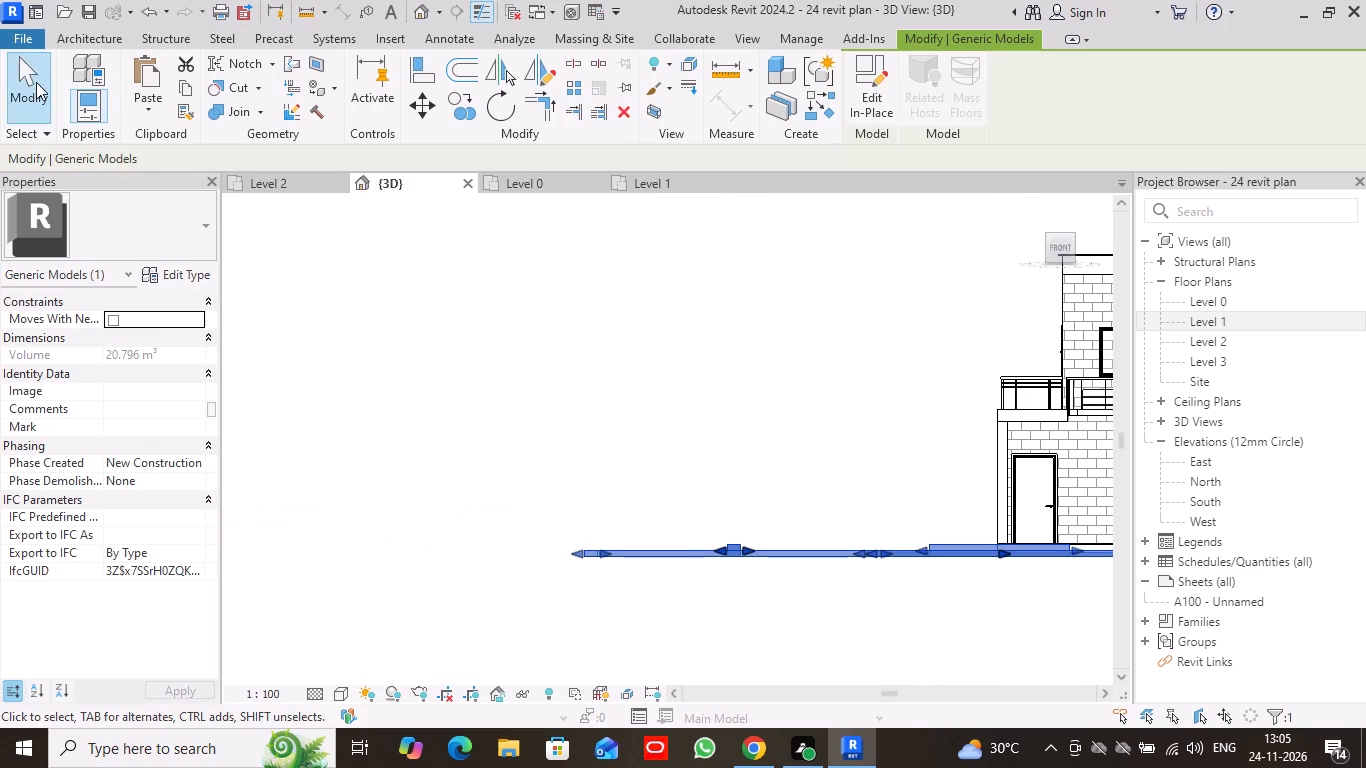
left_click(36, 82)
Lower the top of the dashed rectangles until they stand only slightly above the L-shaped strips.
left_click(1038, 247)
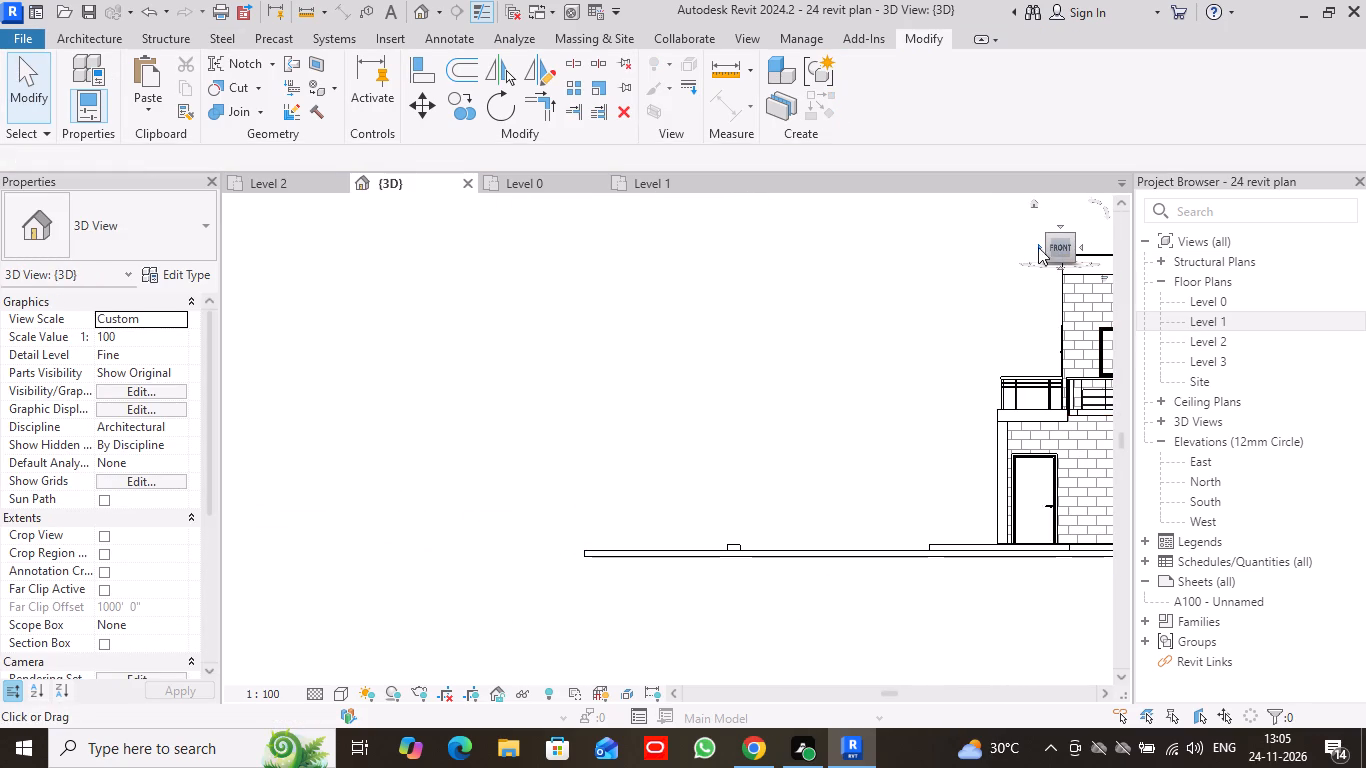
scroll(721, 526, "up", 3)
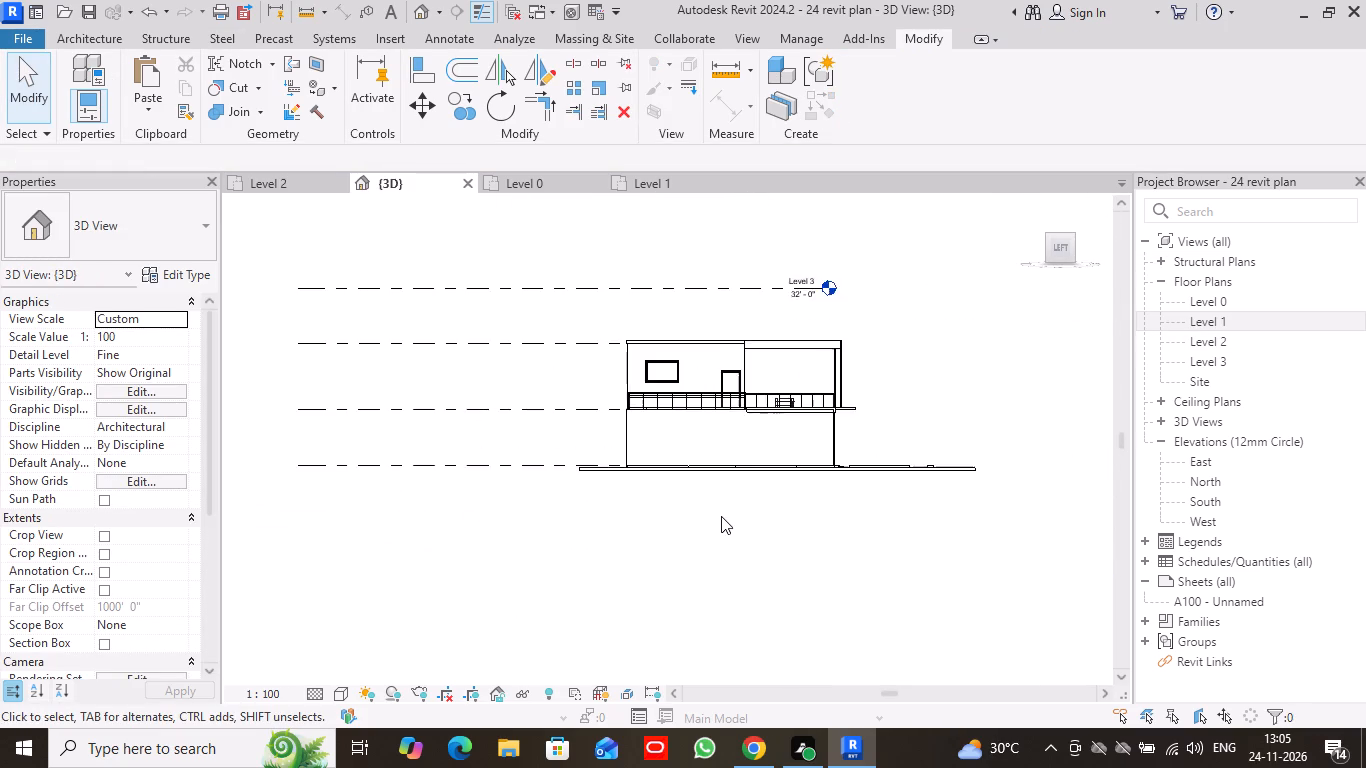
scroll(721, 516, "up", 2)
scroll(721, 516, "down", 1)
scroll(721, 516, "up", 3)
scroll(722, 510, "down", 1)
scroll(722, 510, "up", 1)
scroll(722, 510, "down", 1)
scroll(722, 510, "up", 9)
middle_click_drag(834, 382, 791, 438)
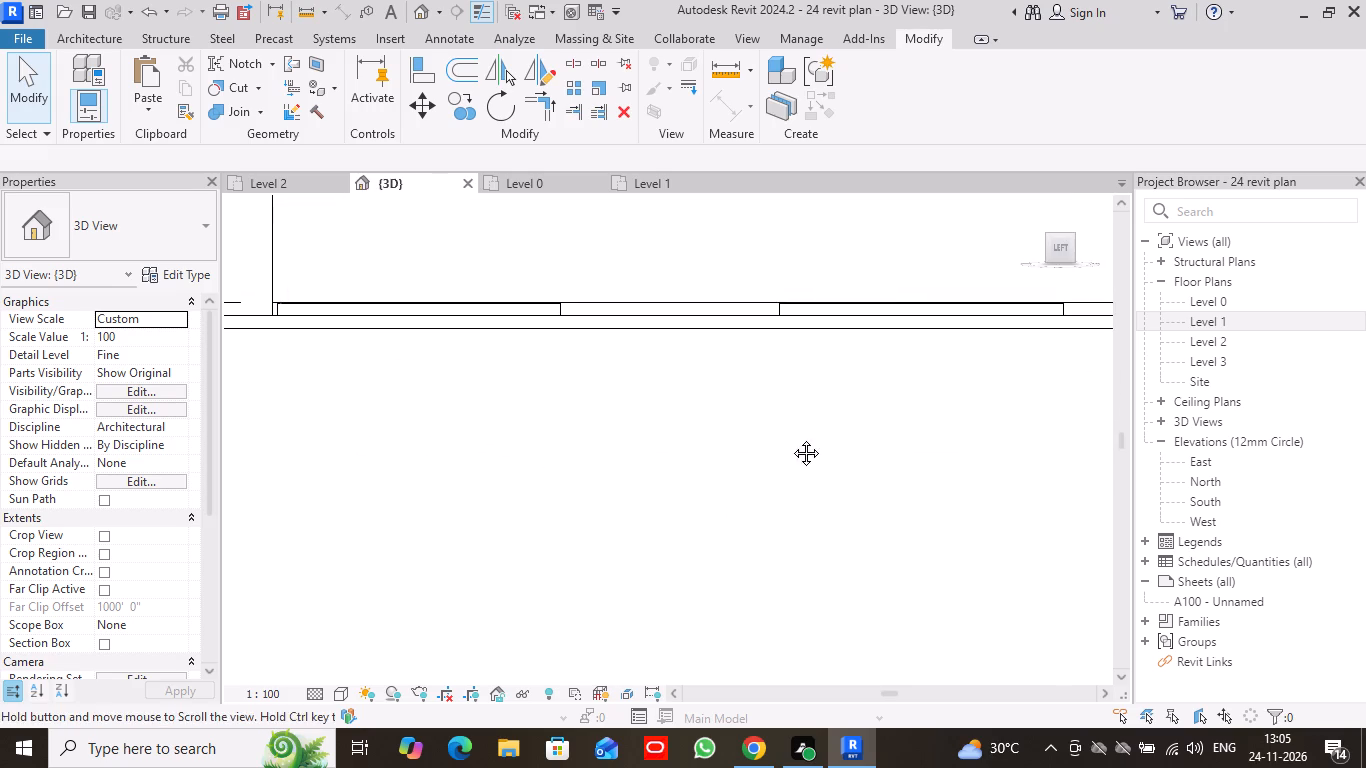
middle_click_drag(791, 438, 781, 457)
left_click(888, 375)
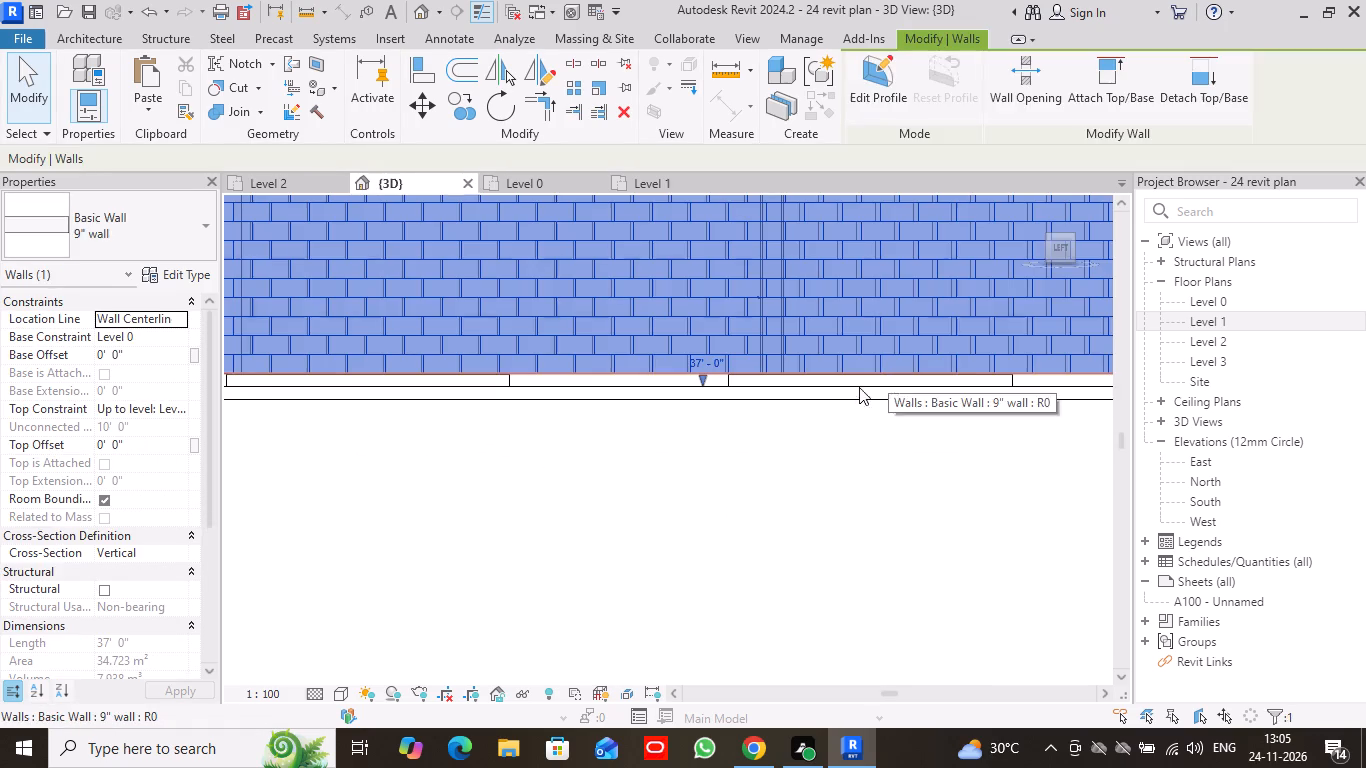
left_click(824, 448)
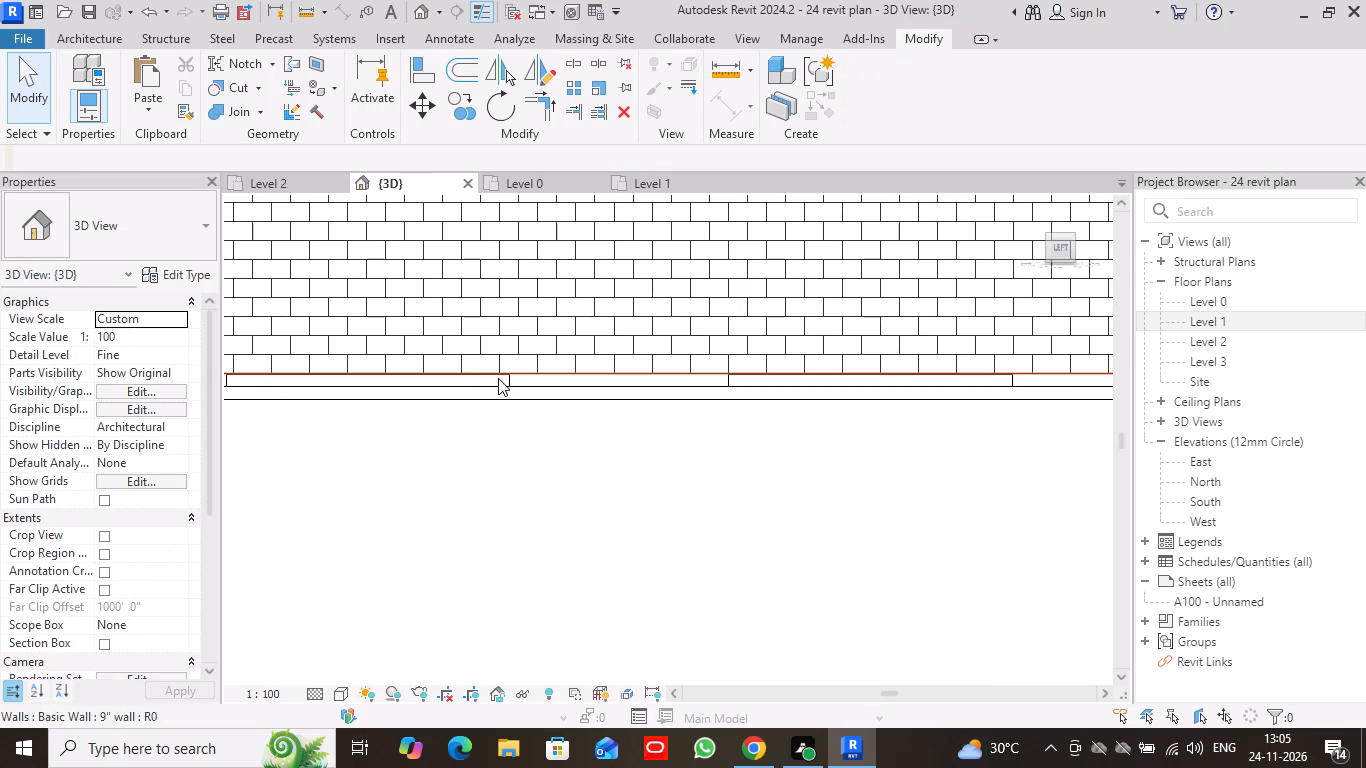
left_click(507, 380)
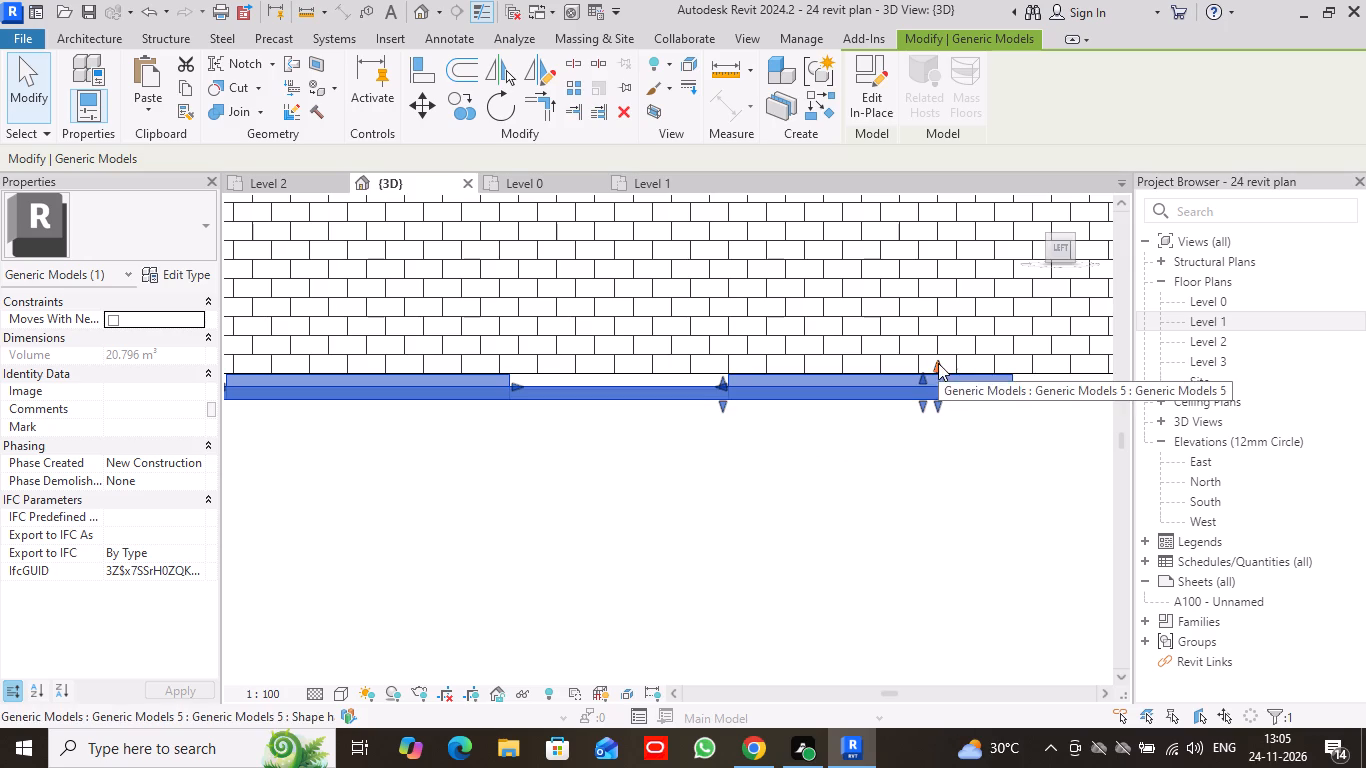
left_click_drag(938, 363, 937, 384)
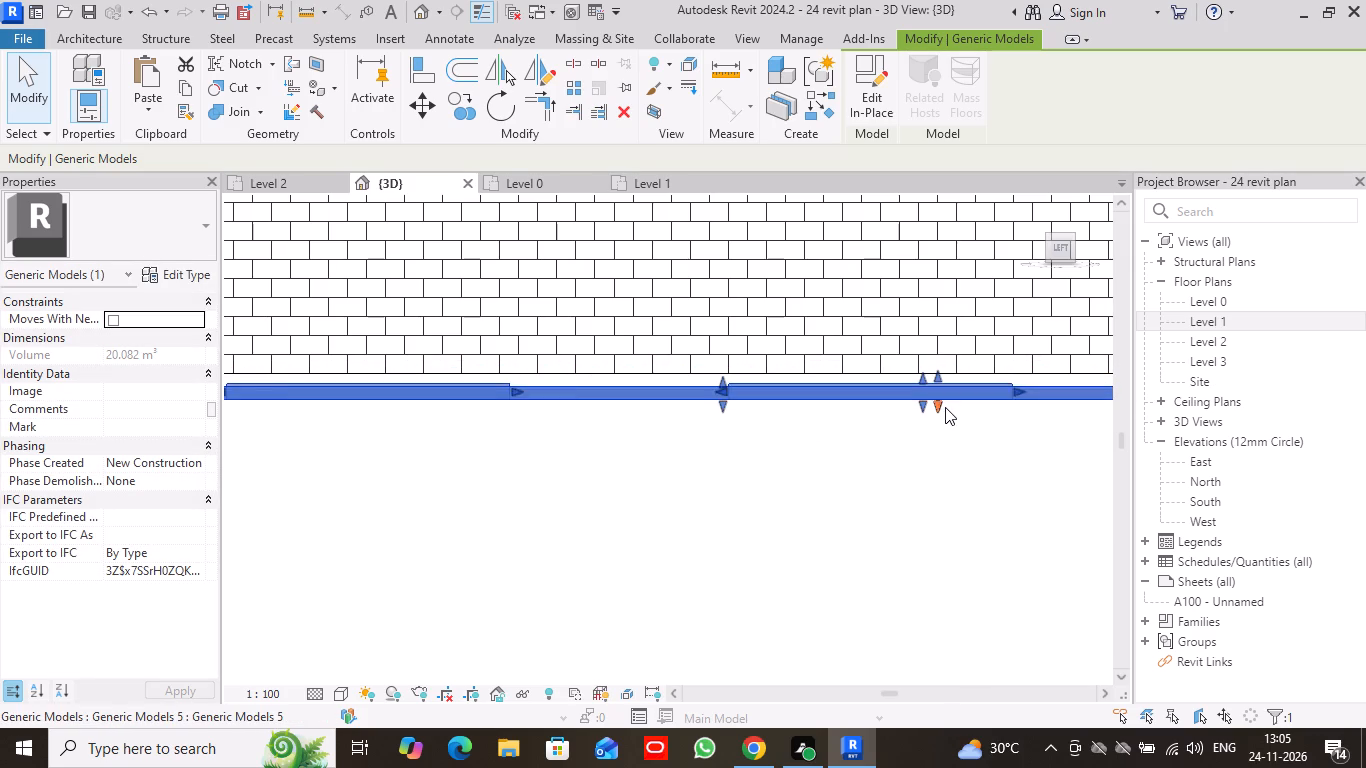
scroll(945, 407, "up", 8)
middle_click_drag(888, 425, 916, 494)
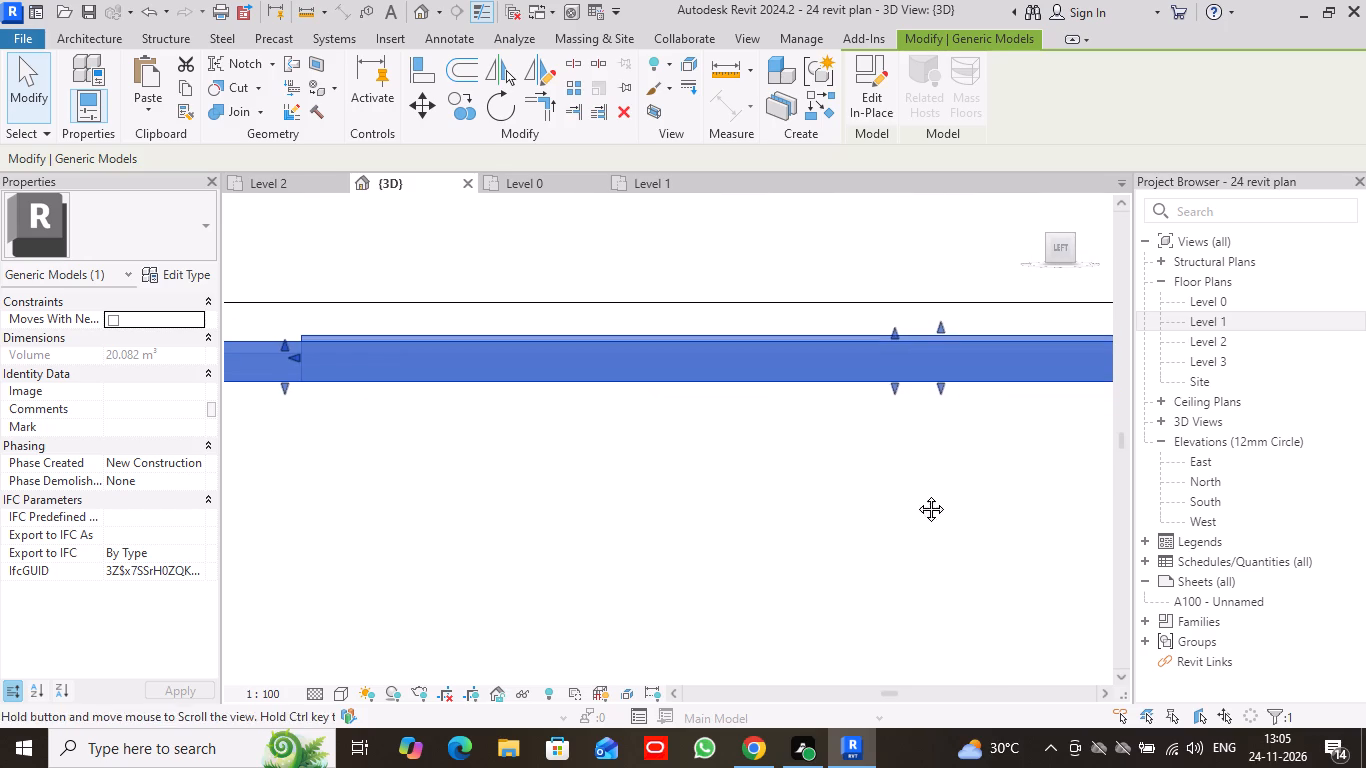
middle_click_drag(916, 494, 921, 501)
left_click(26, 88)
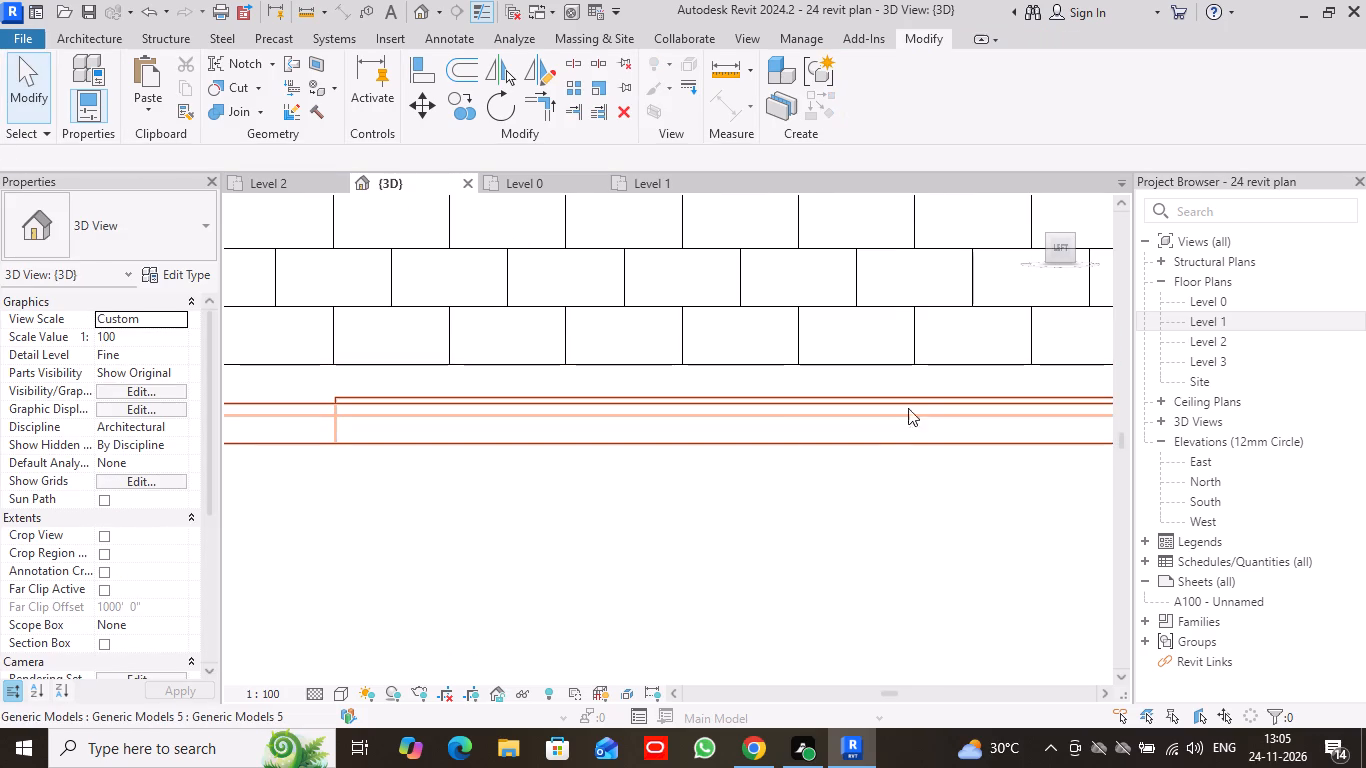
Lower the top of the dashed rectangles a little further until it is nearly flush with the L-shaped strips.
left_click(912, 397)
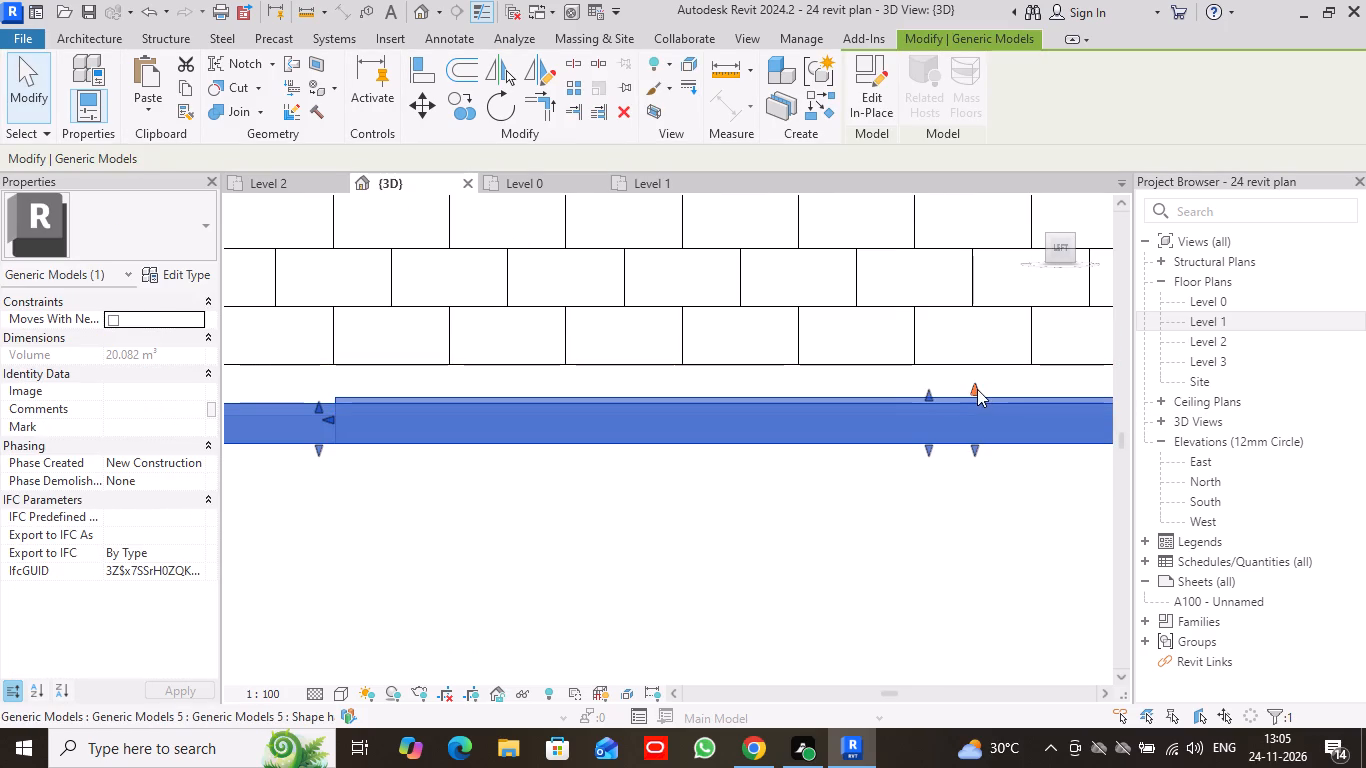
left_click_drag(974, 389, 975, 389)
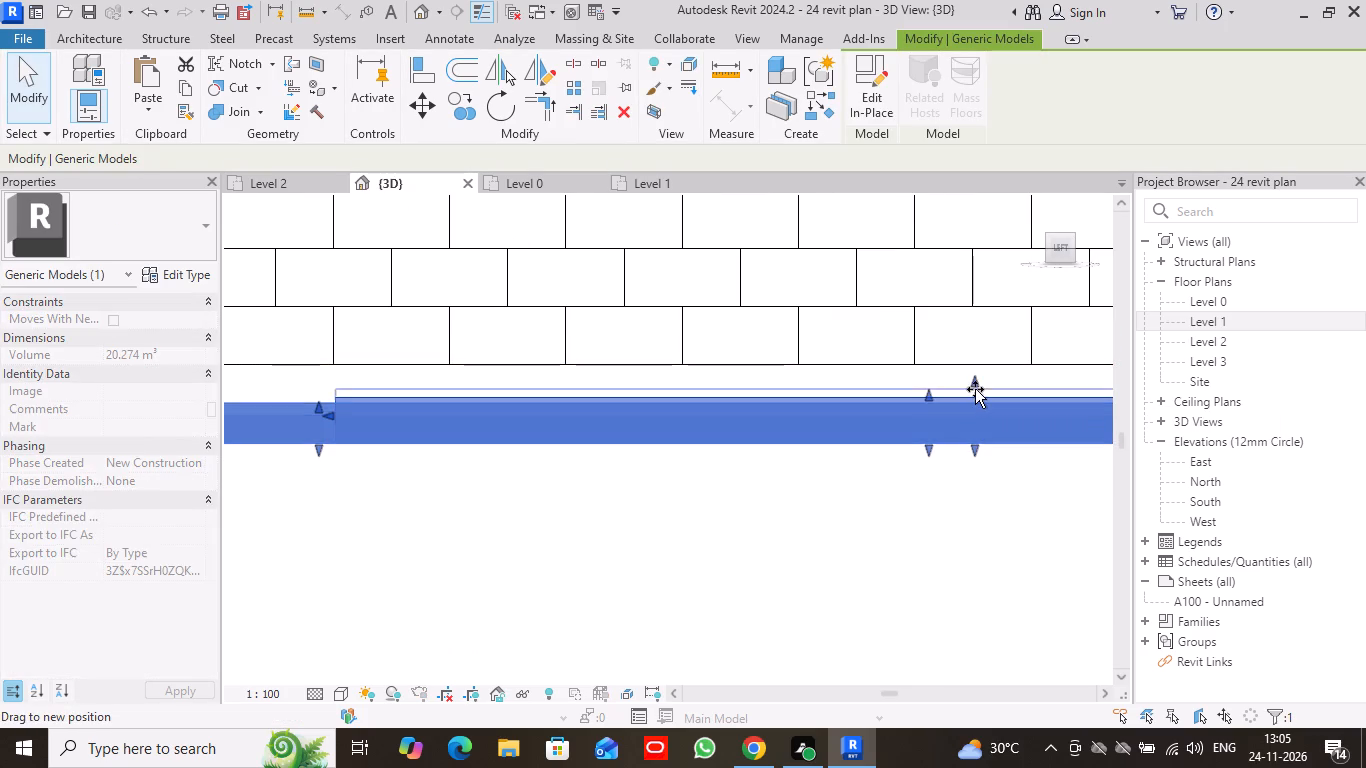
left_click_drag(975, 389, 975, 402)
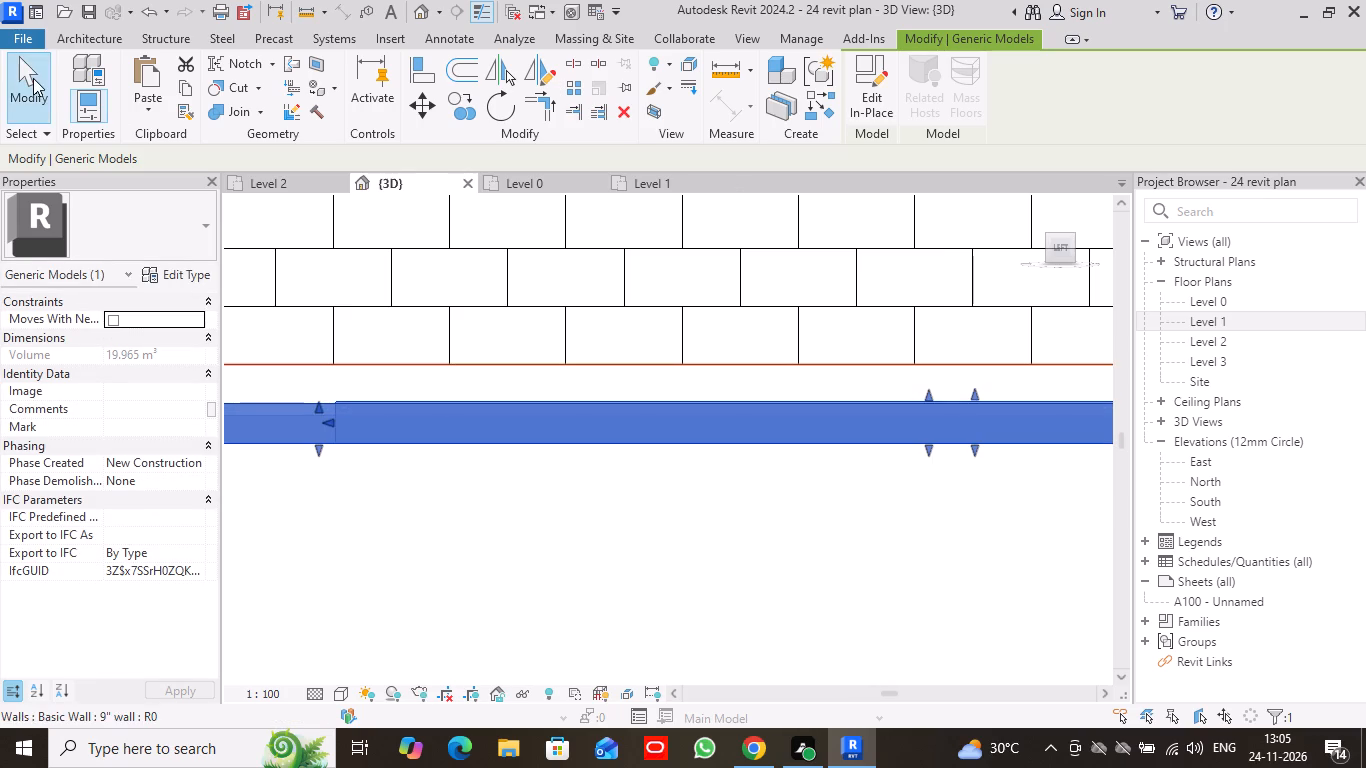
left_click(33, 78)
Set the 3D view's visual style to Shaded, with the house, strips and dashed rectangles seen from an angled corner view.
scroll(565, 366, "down", 8)
scroll(698, 479, "down", 5)
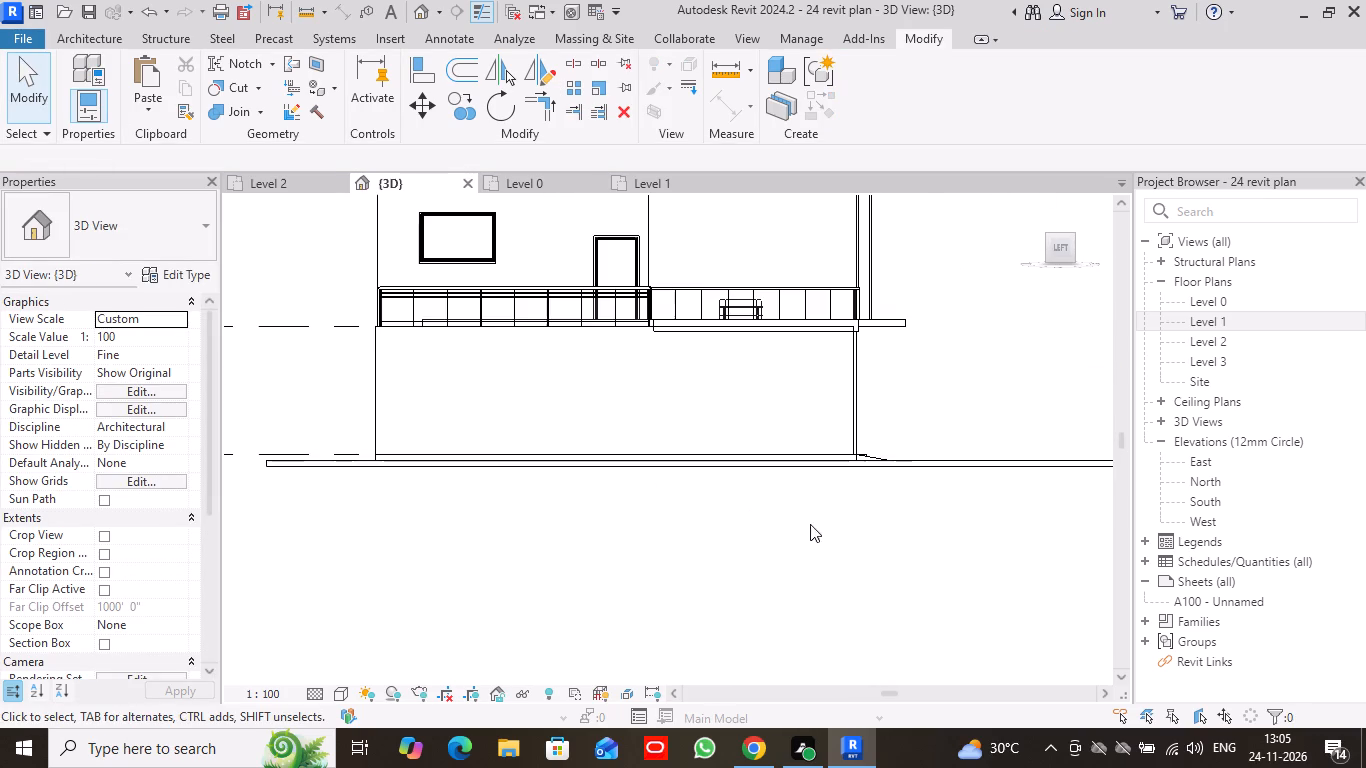
scroll(654, 543, "down", 2)
middle_click_drag(610, 538, 663, 460)
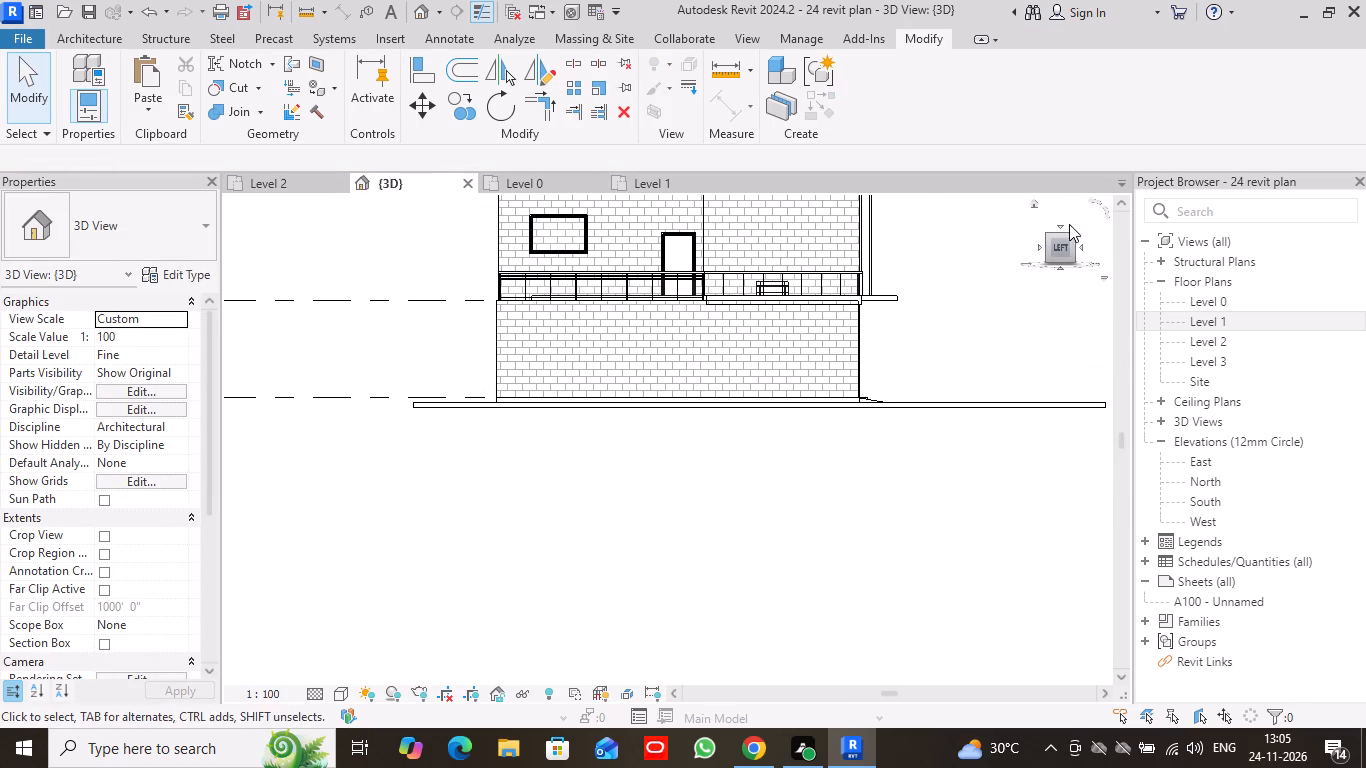
left_click_drag(1072, 236, 1032, 278)
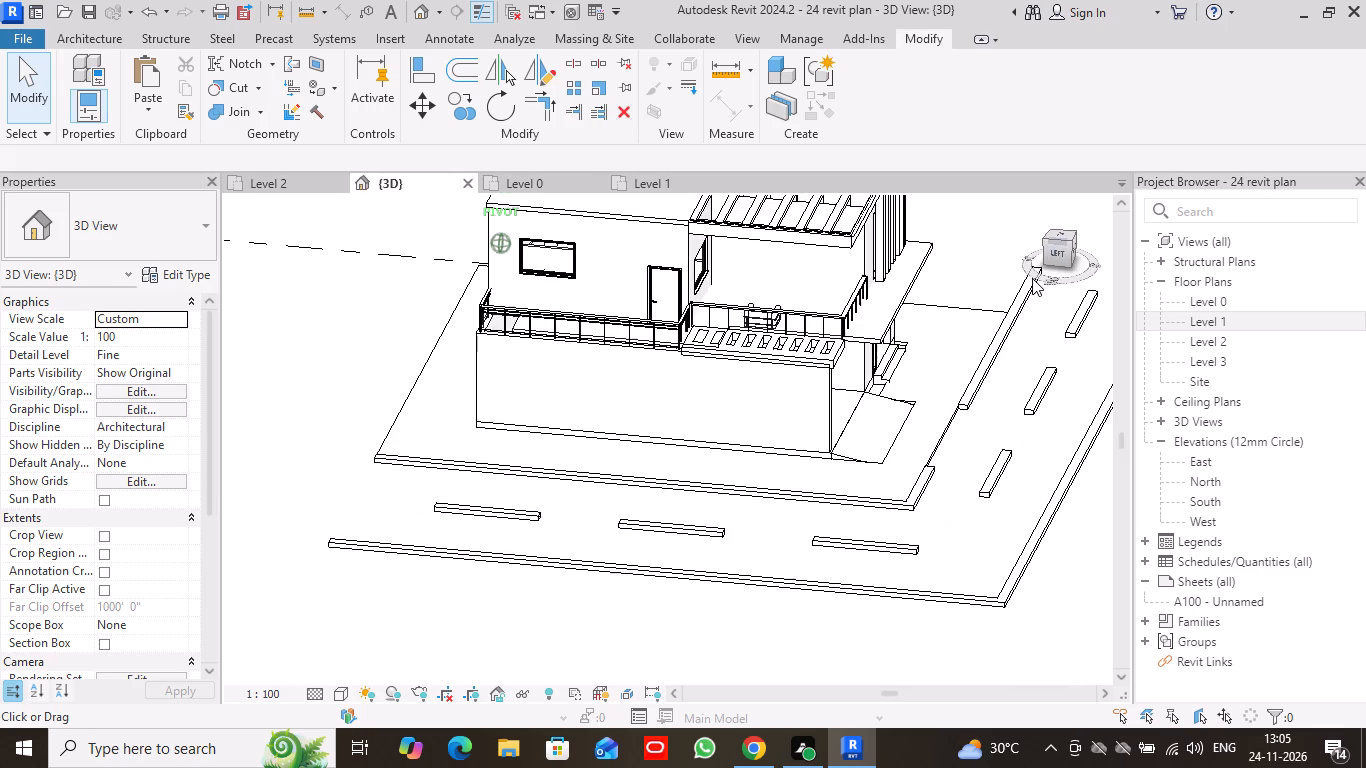
left_click_drag(1032, 278, 972, 282)
middle_click_drag(969, 613, 845, 422)
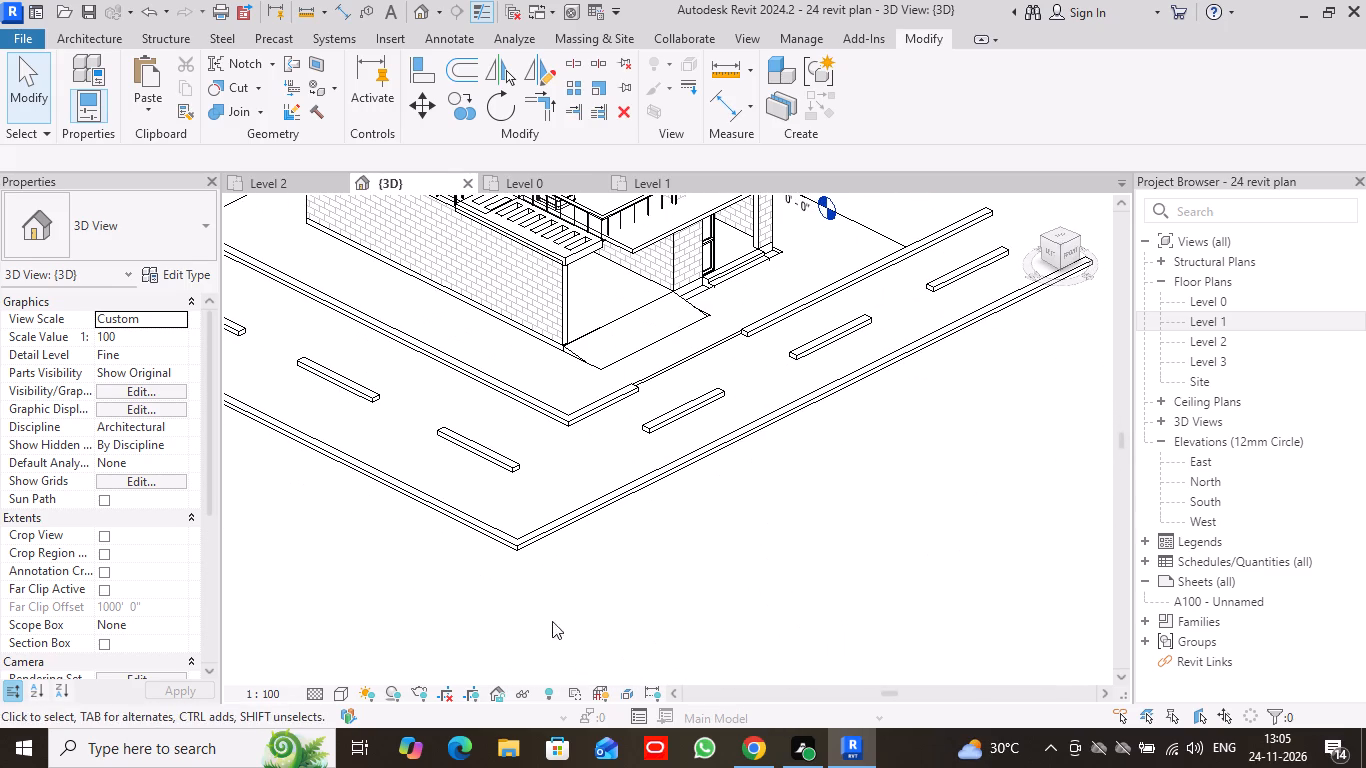
left_click(341, 695)
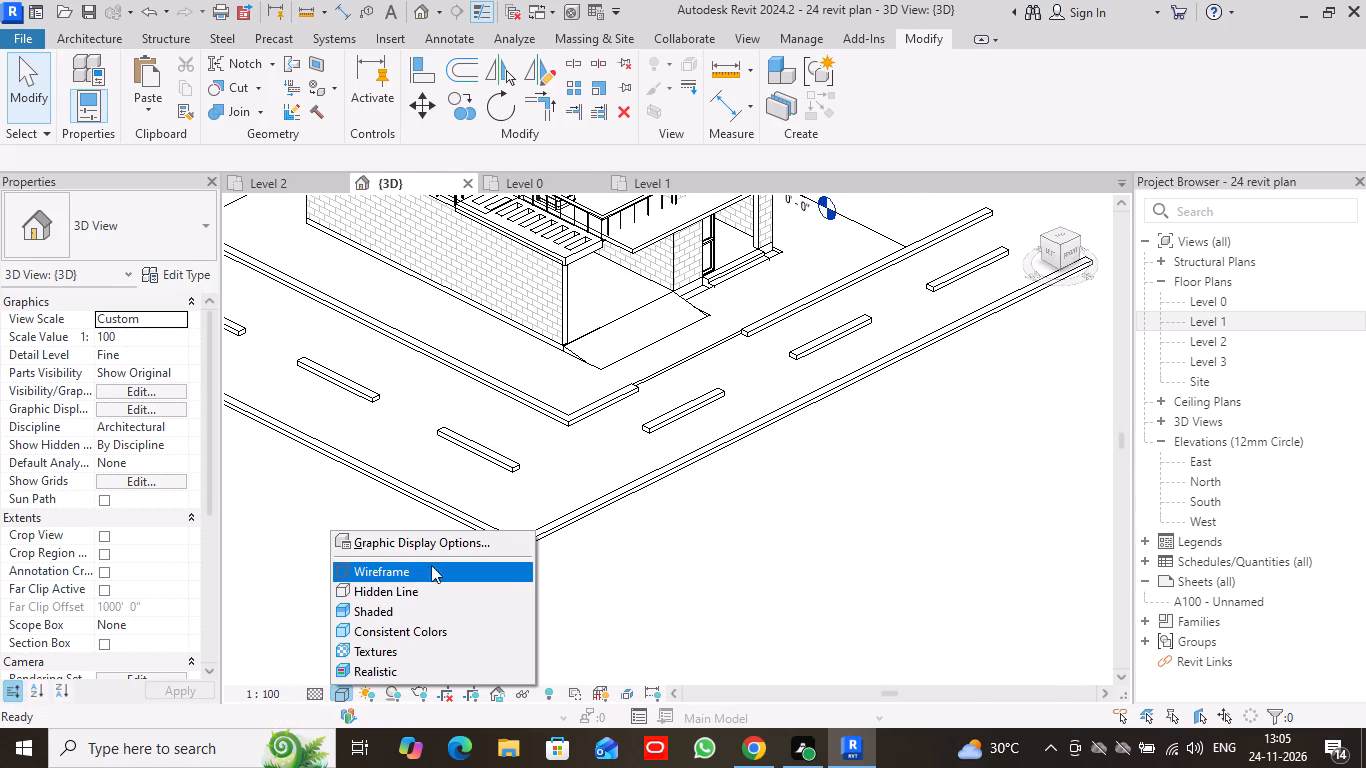
left_click(403, 606)
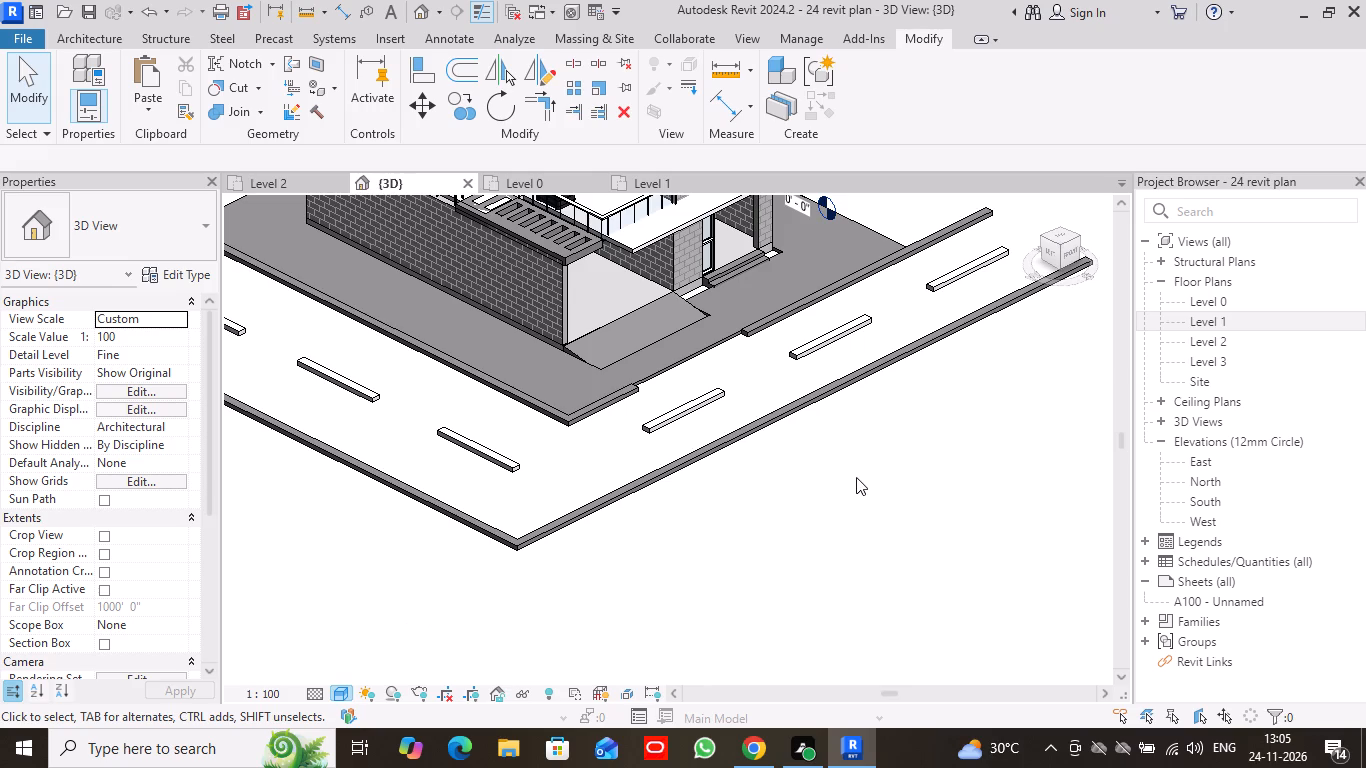
Examine the shaded model from the front and above, checking the dashed rectangles and L-shaped strips around the house site.
scroll(856, 477, "down", 4)
middle_click_drag(974, 459, 921, 470)
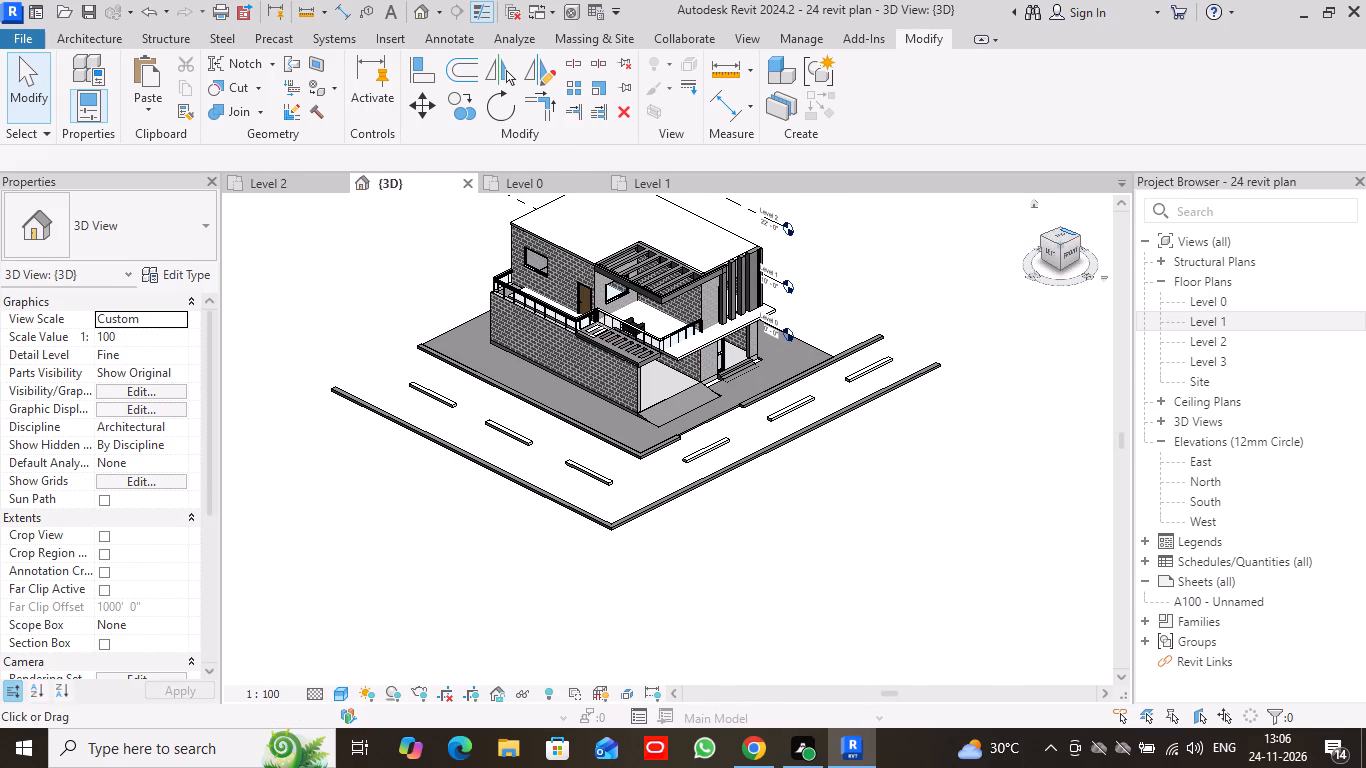
left_click_drag(1077, 236, 1031, 243)
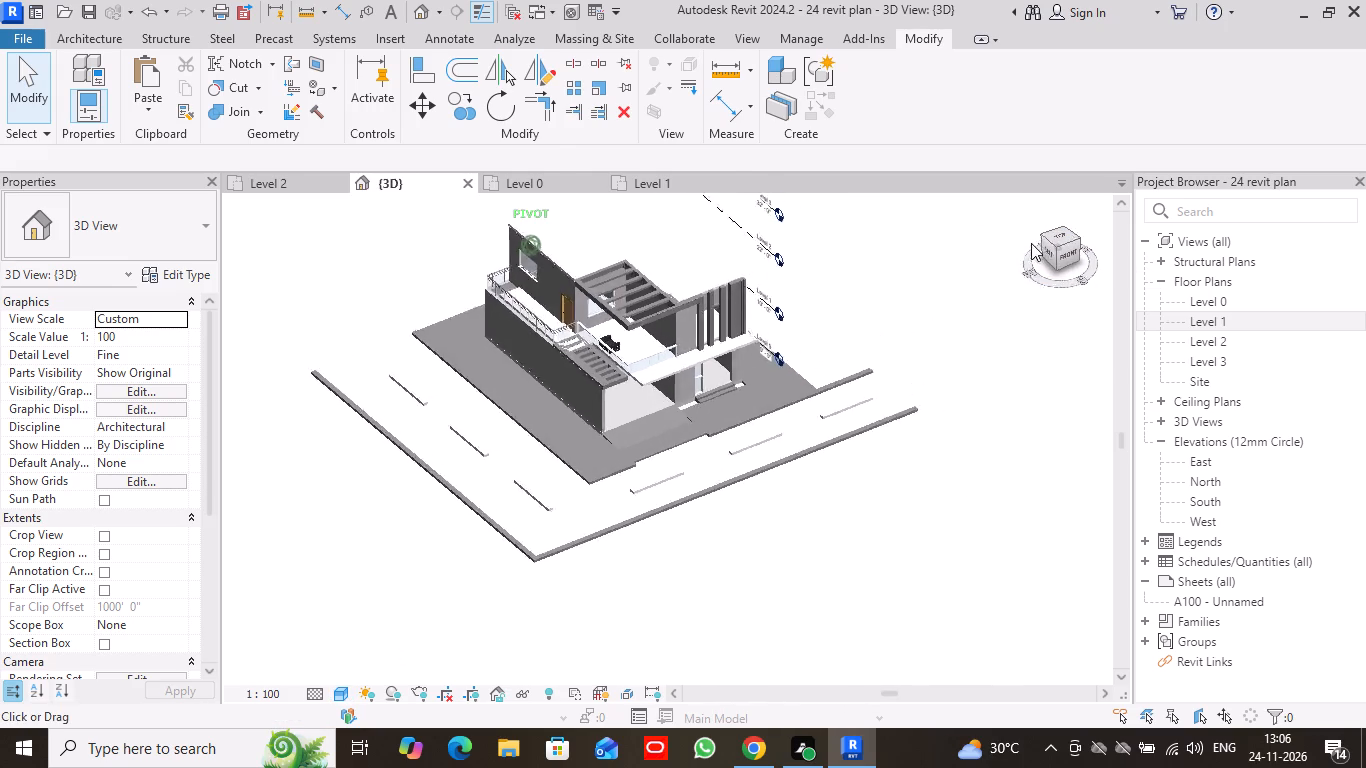
left_click_drag(1031, 243, 999, 266)
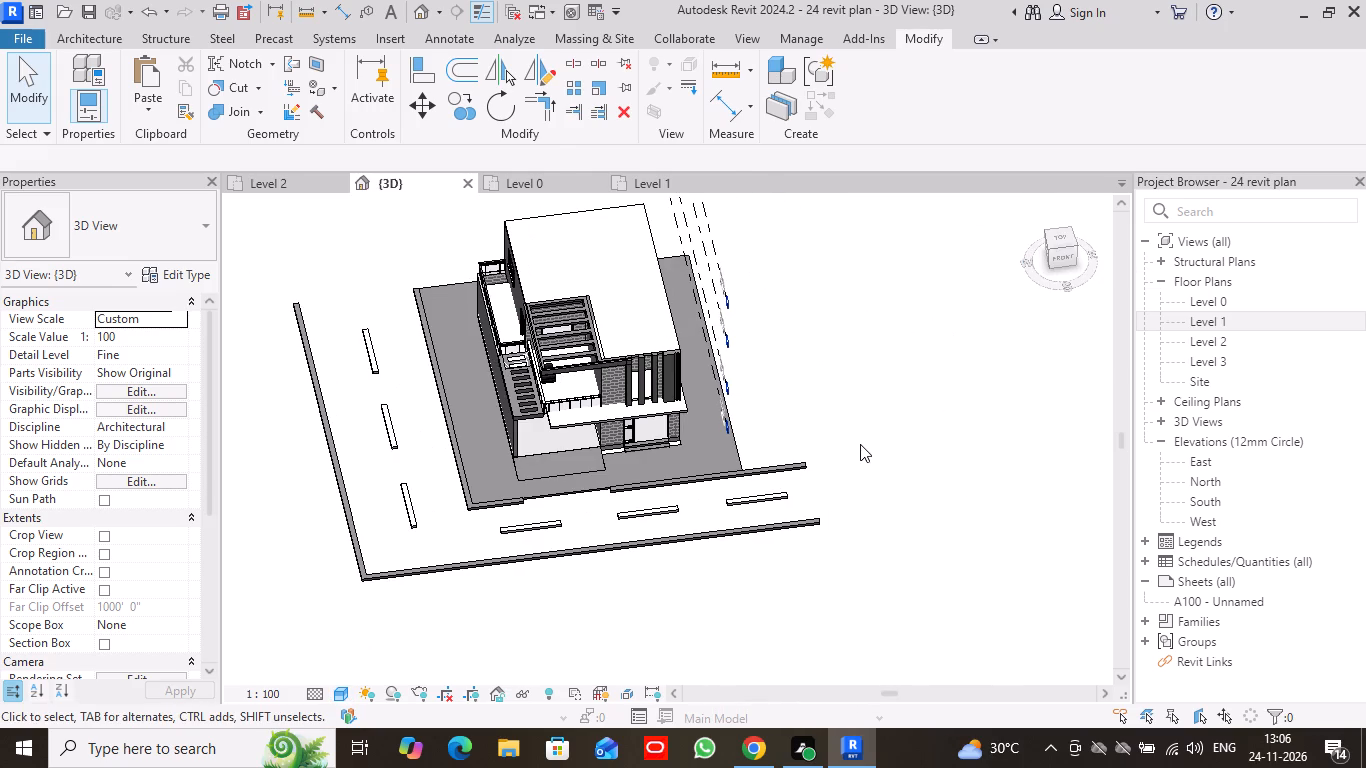
middle_click_drag(860, 445, 907, 405)
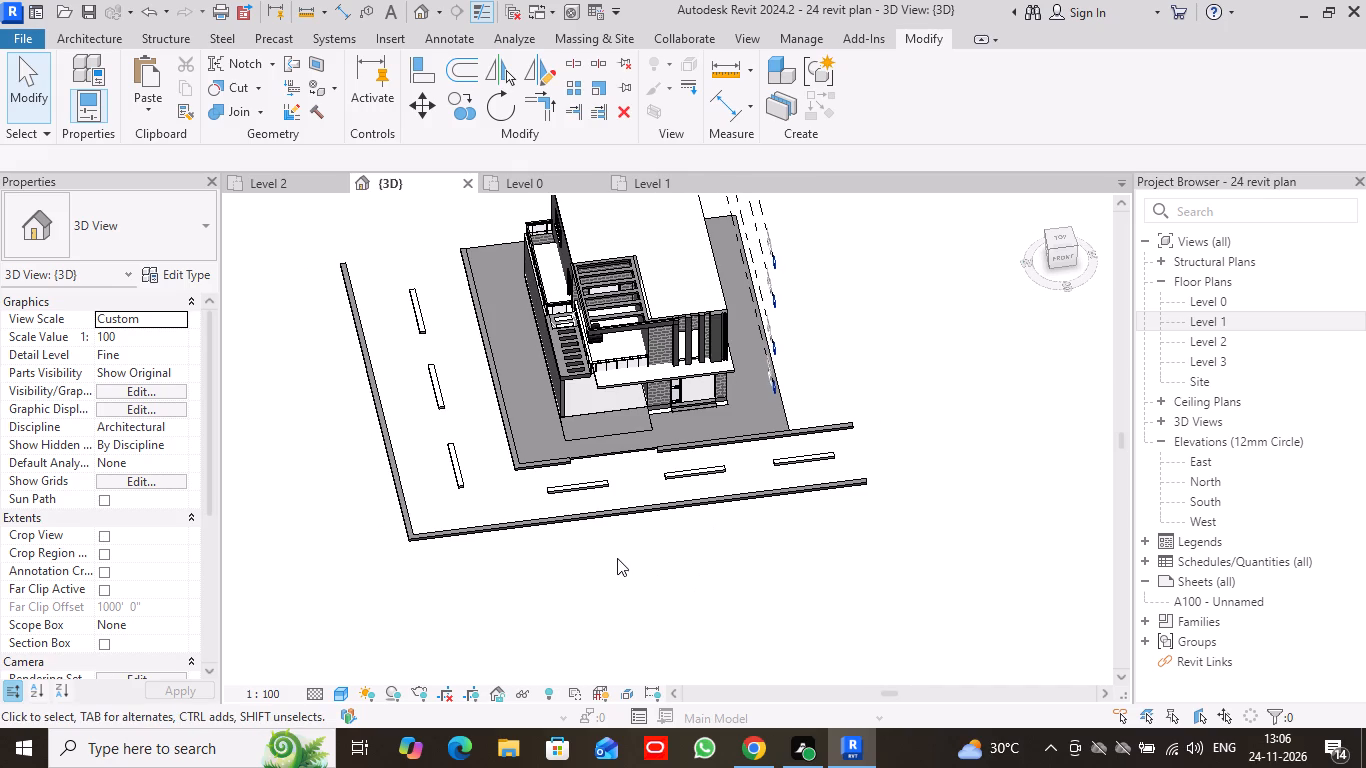
scroll(624, 523, "up", 12)
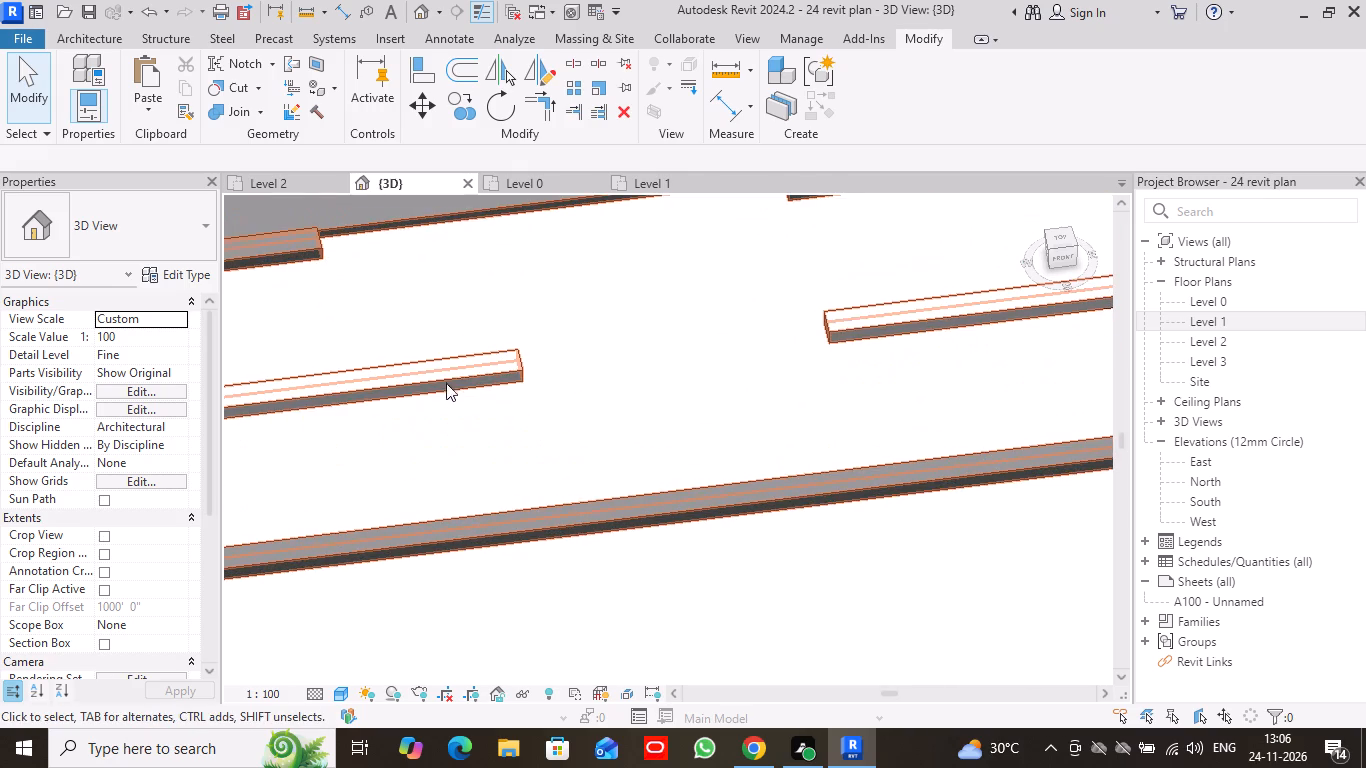
scroll(841, 549, "down", 12)
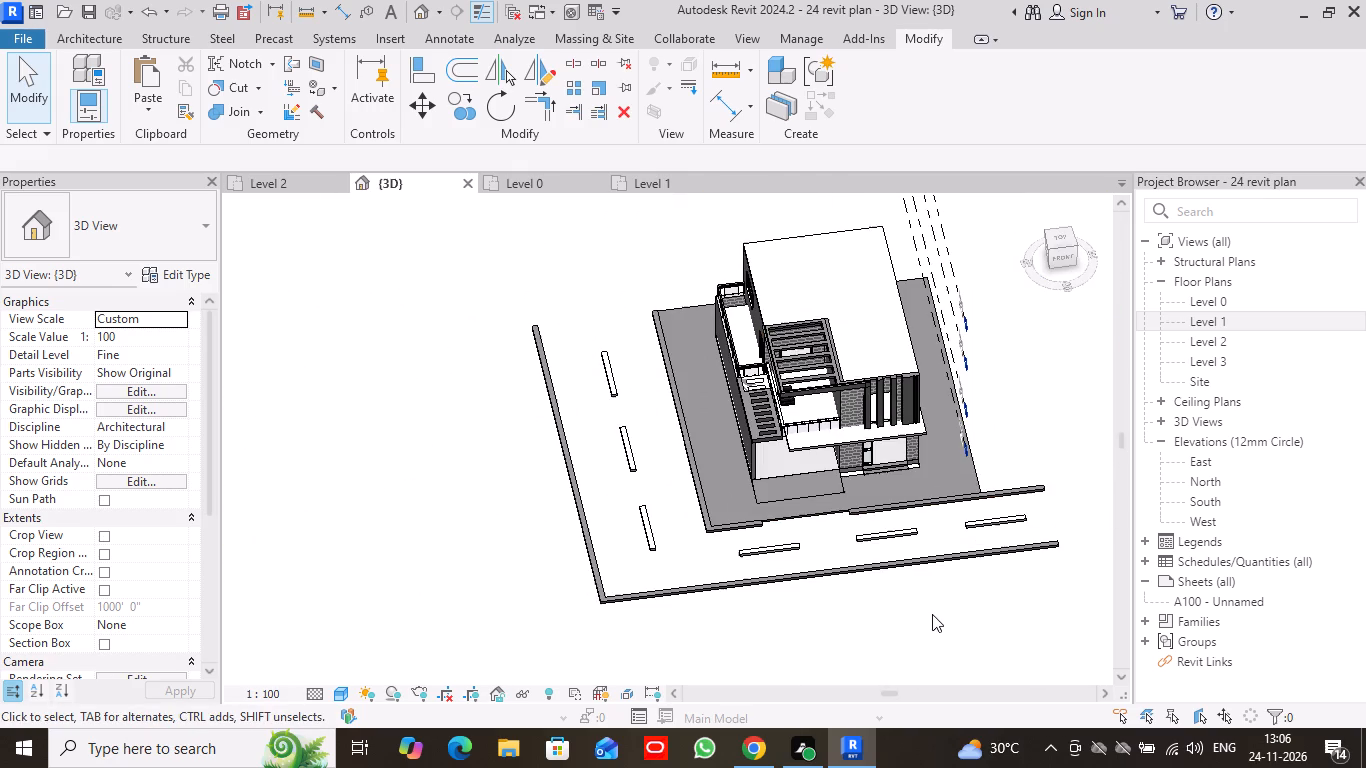
middle_click_drag(932, 614, 859, 606)
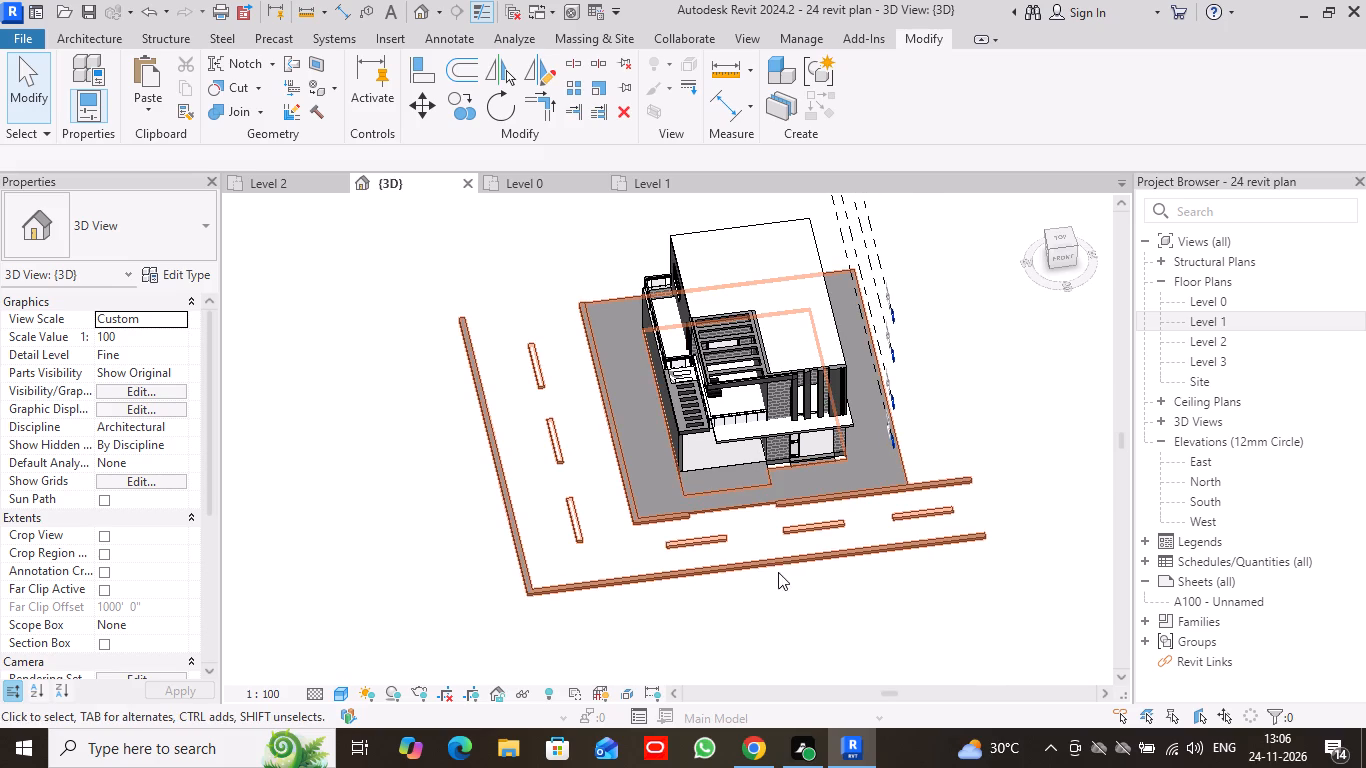
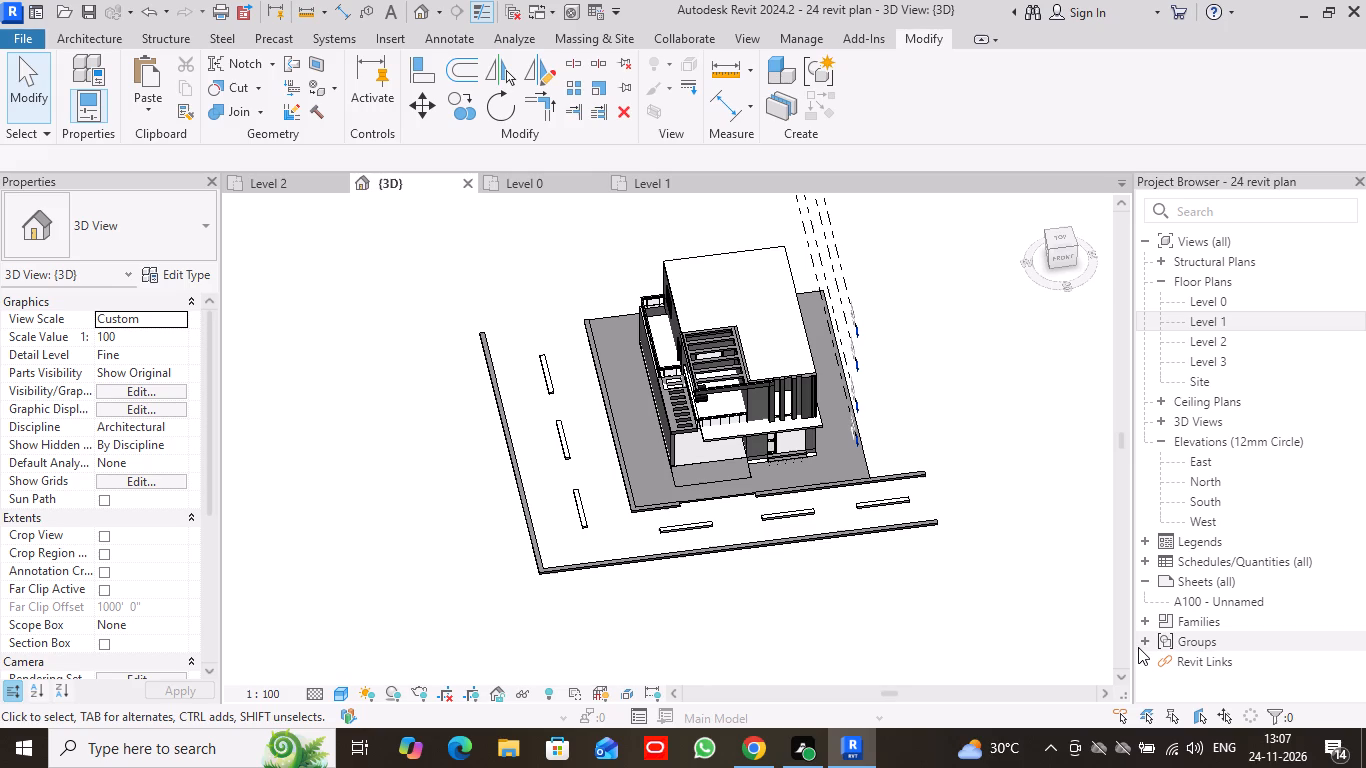
Create a new material in the project and name it floor.
left_click(800, 35)
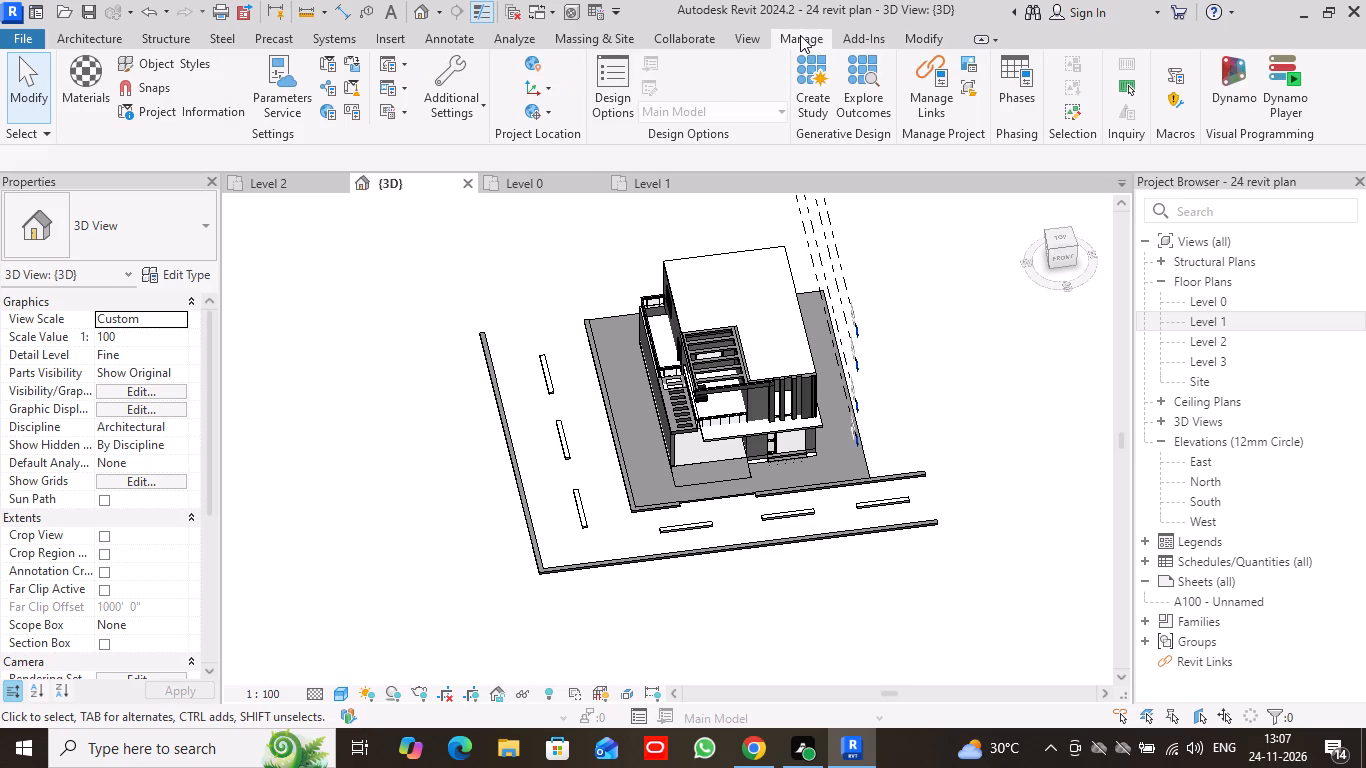
left_click(90, 77)
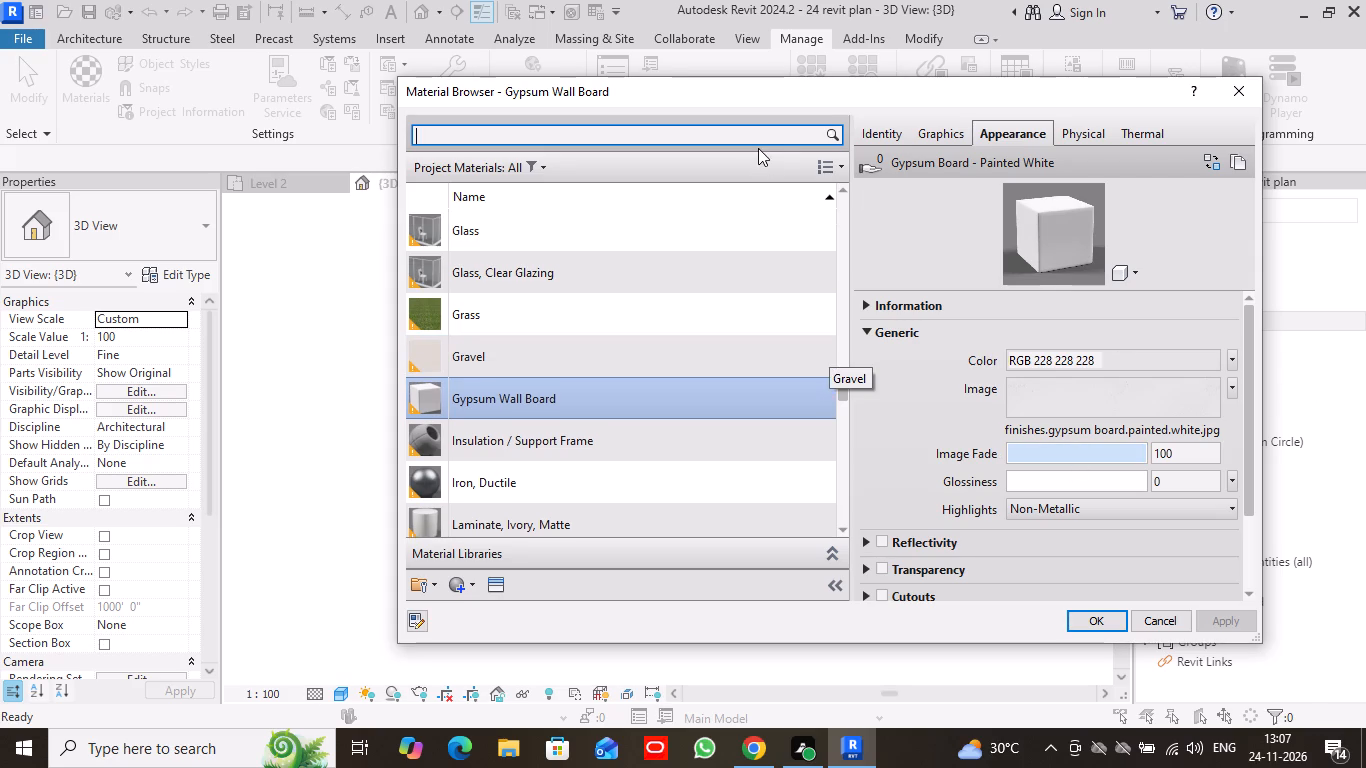
left_click(455, 590)
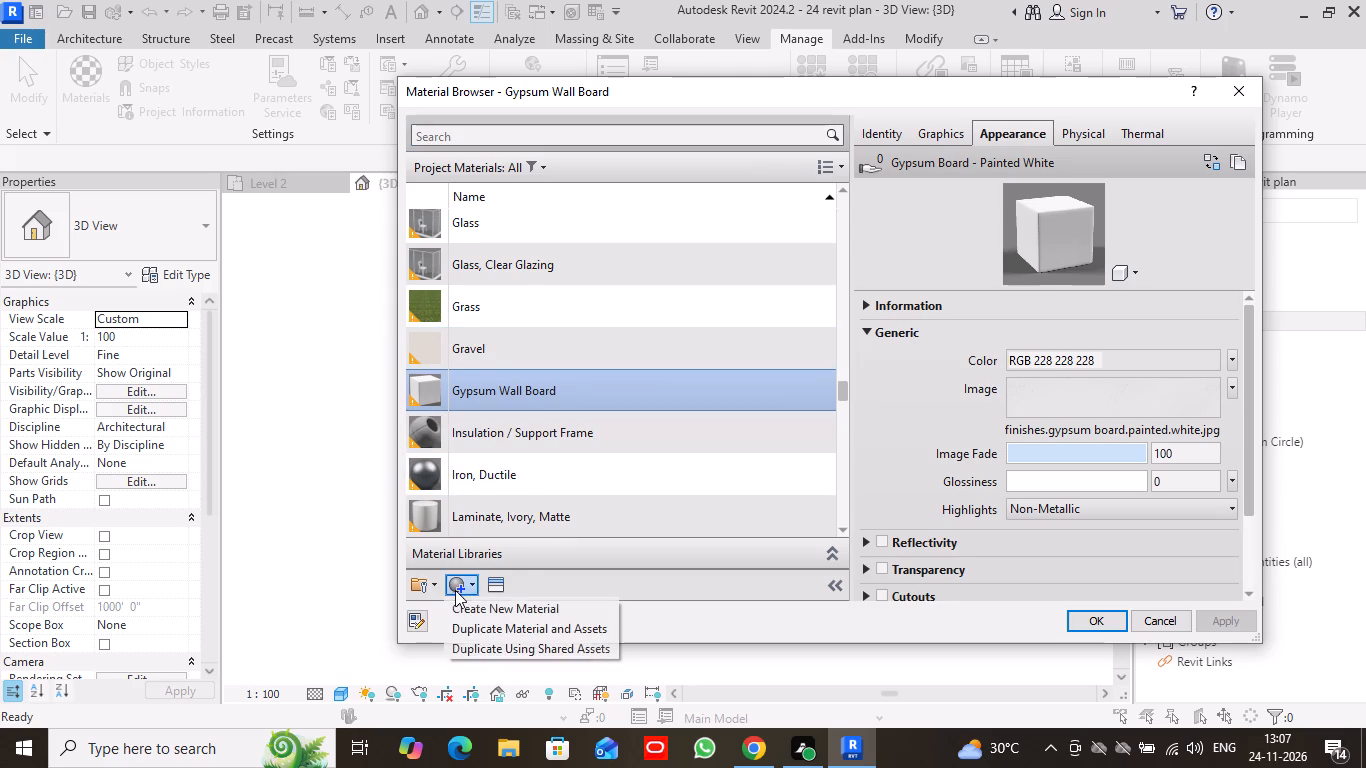
left_click(539, 610)
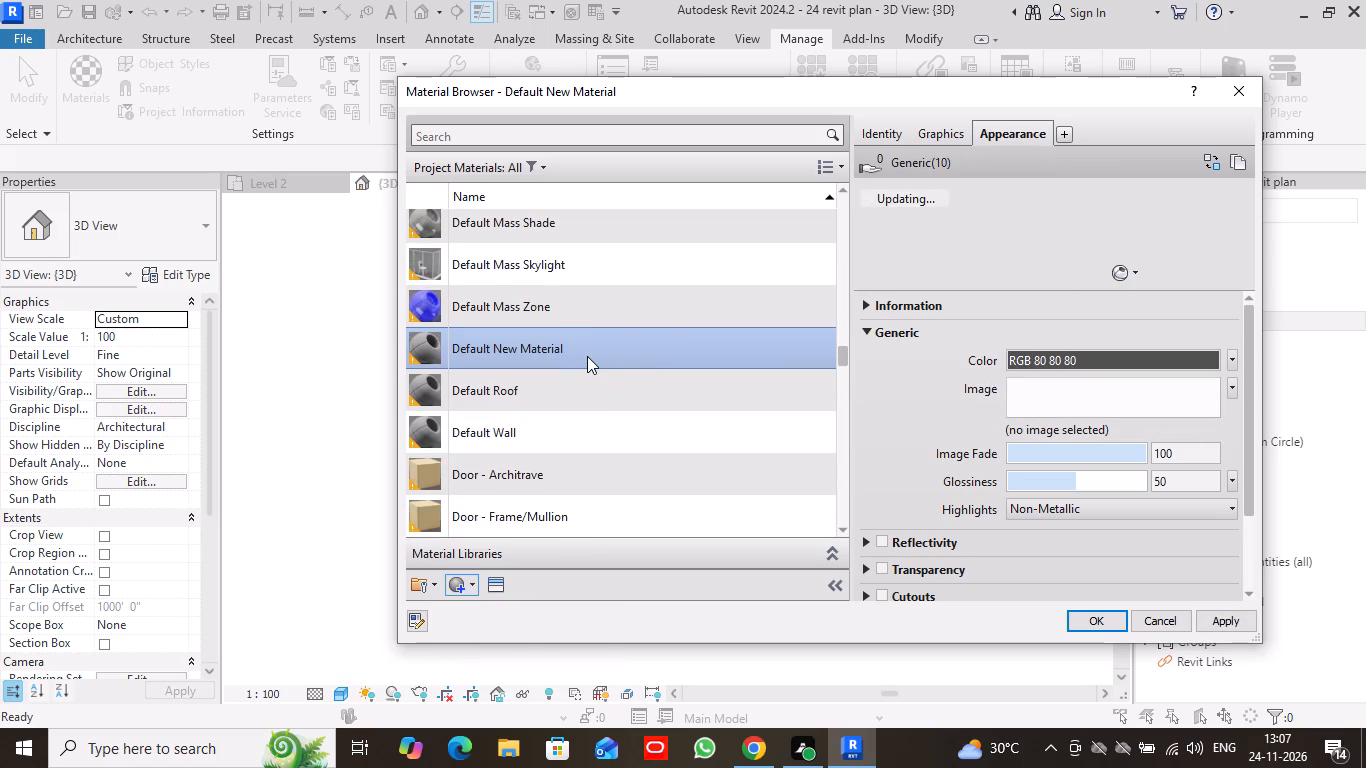
right_click(587, 356)
left_click(645, 377)
right_click(587, 345)
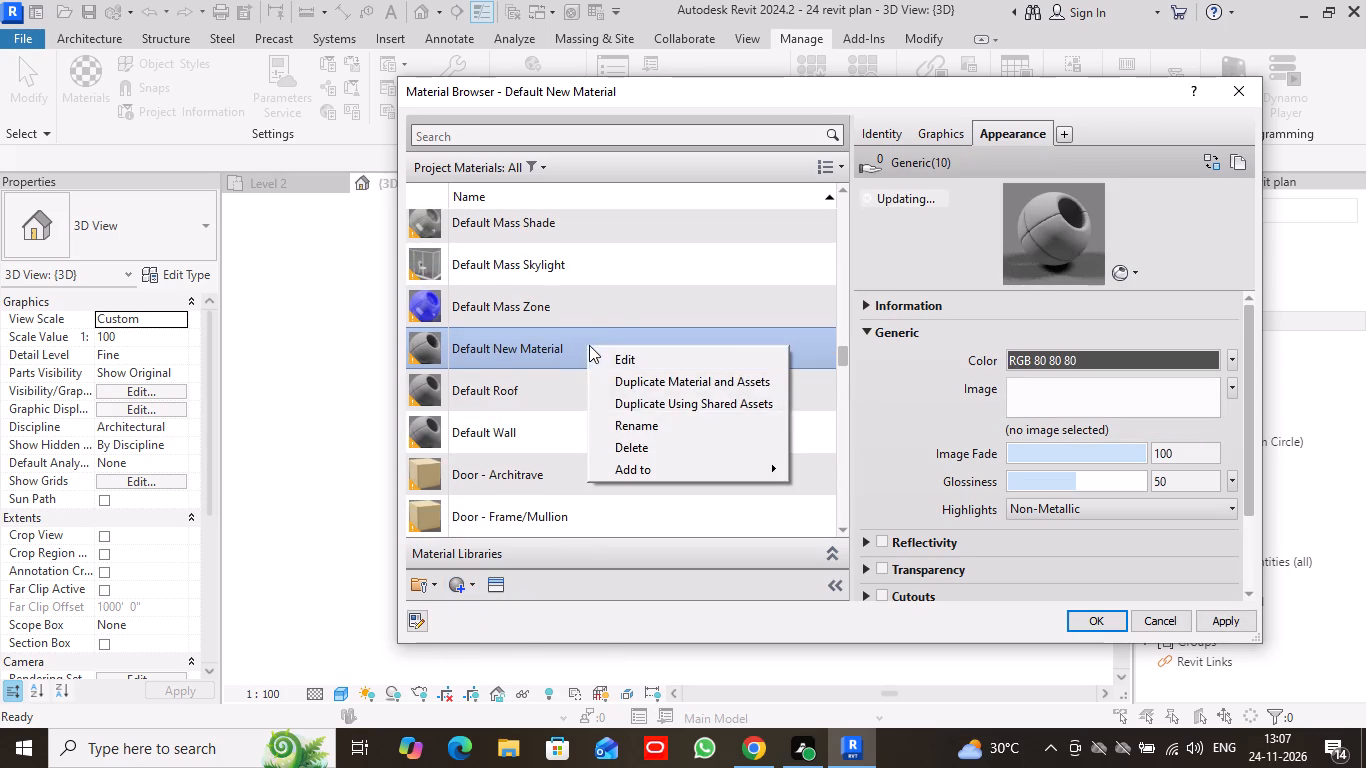
left_click(647, 433)
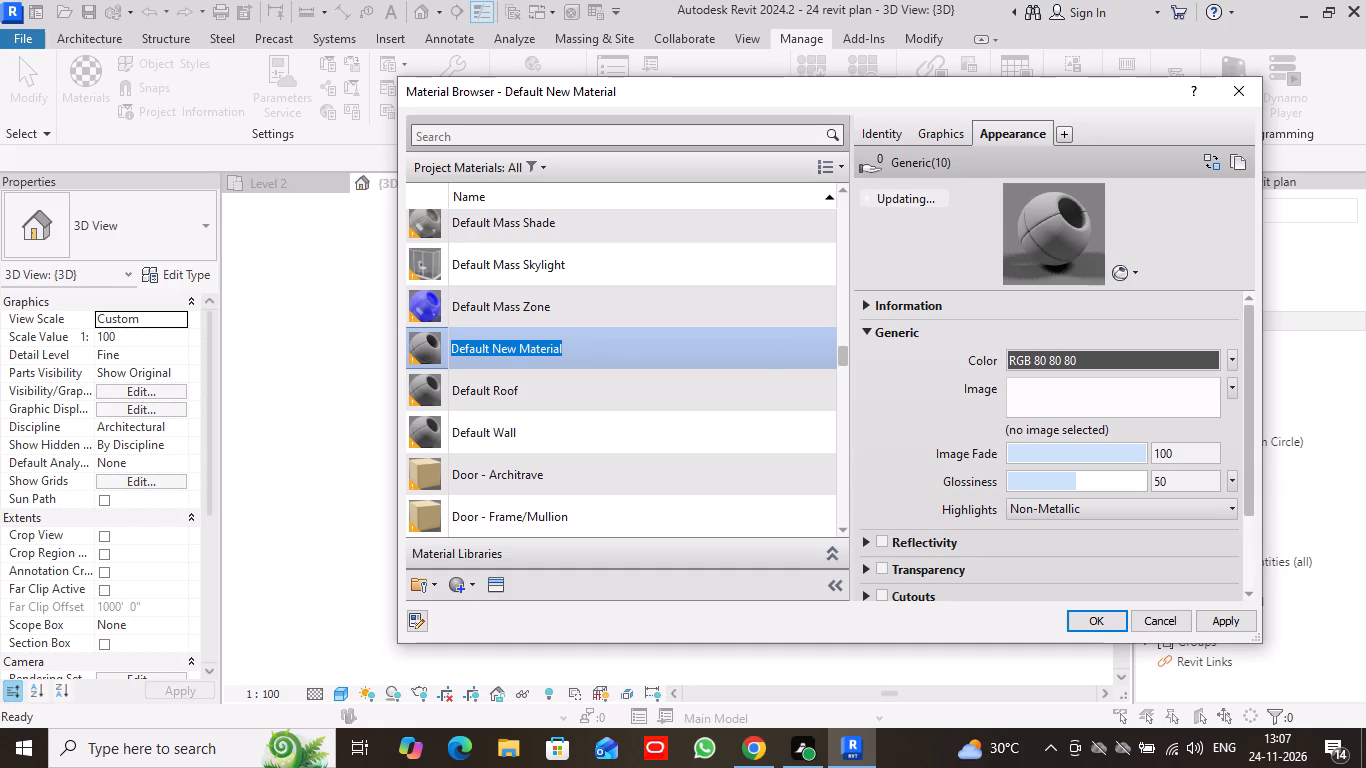
type("floor")
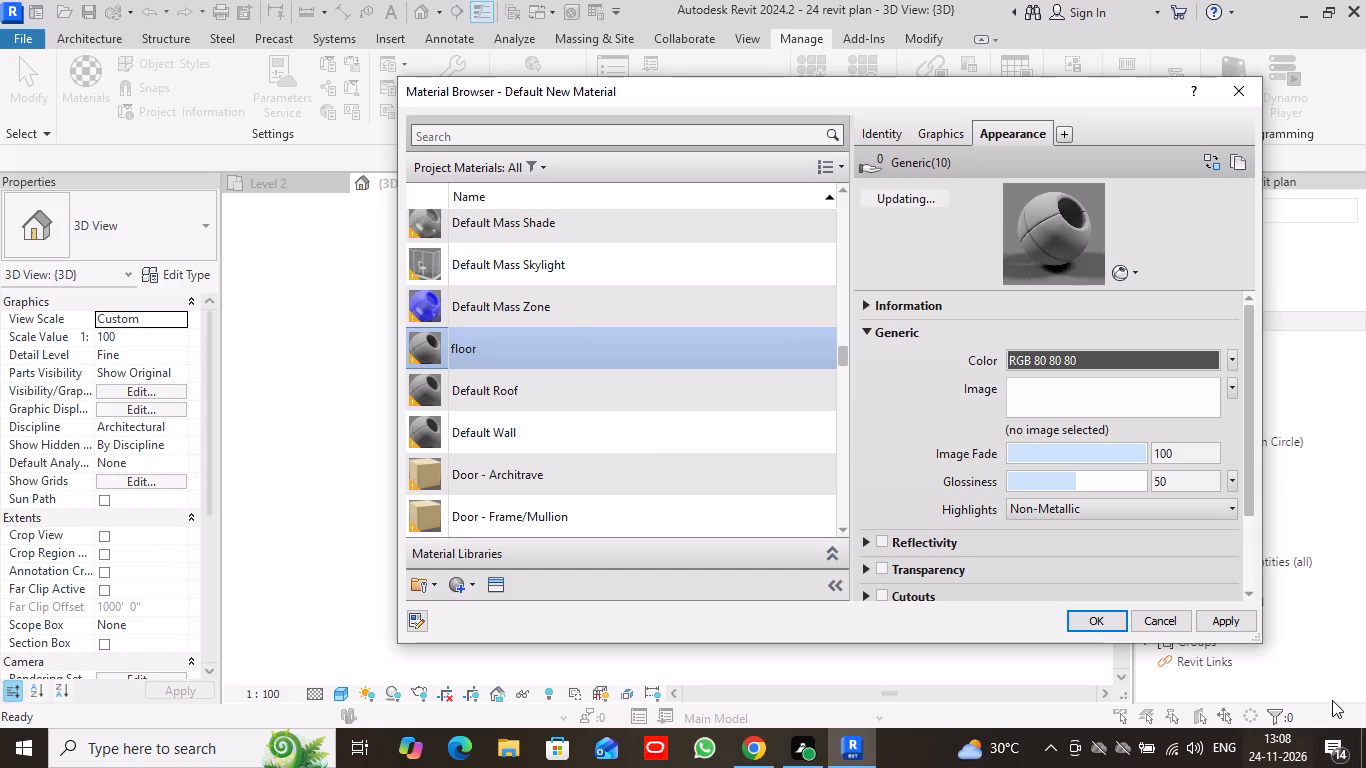
key("Return")
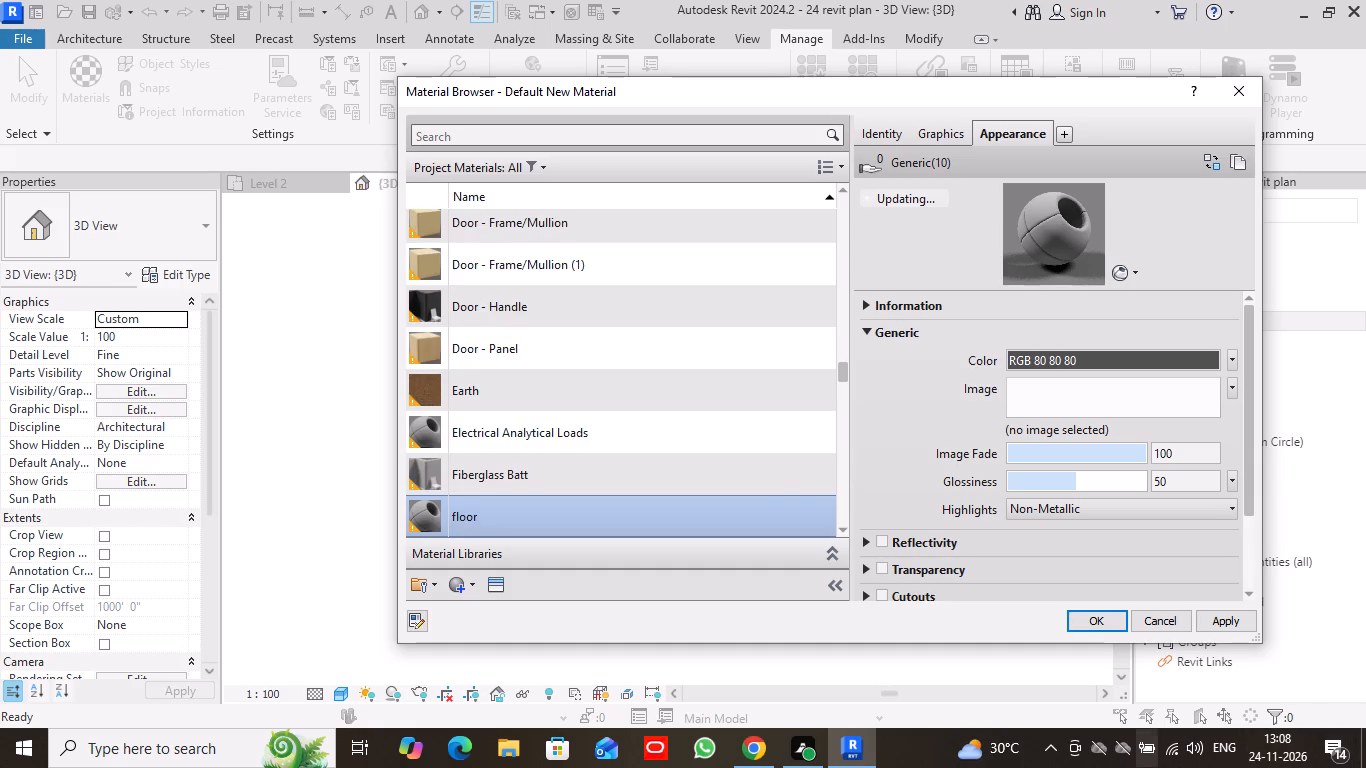
Replace the floor material's appearance with the Silver Maple - Rosewood asset from the Appearance Library.
scroll(752, 480, "down", 1)
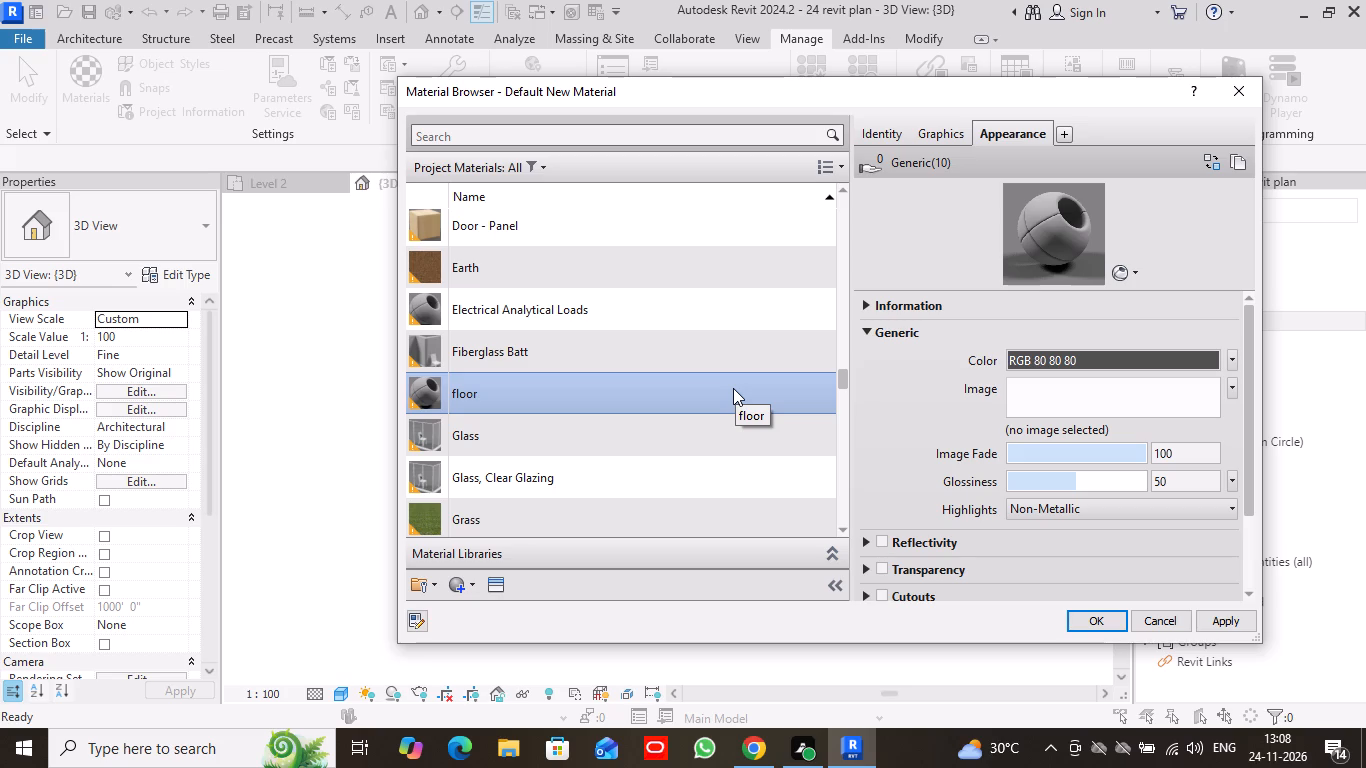
left_click(489, 581)
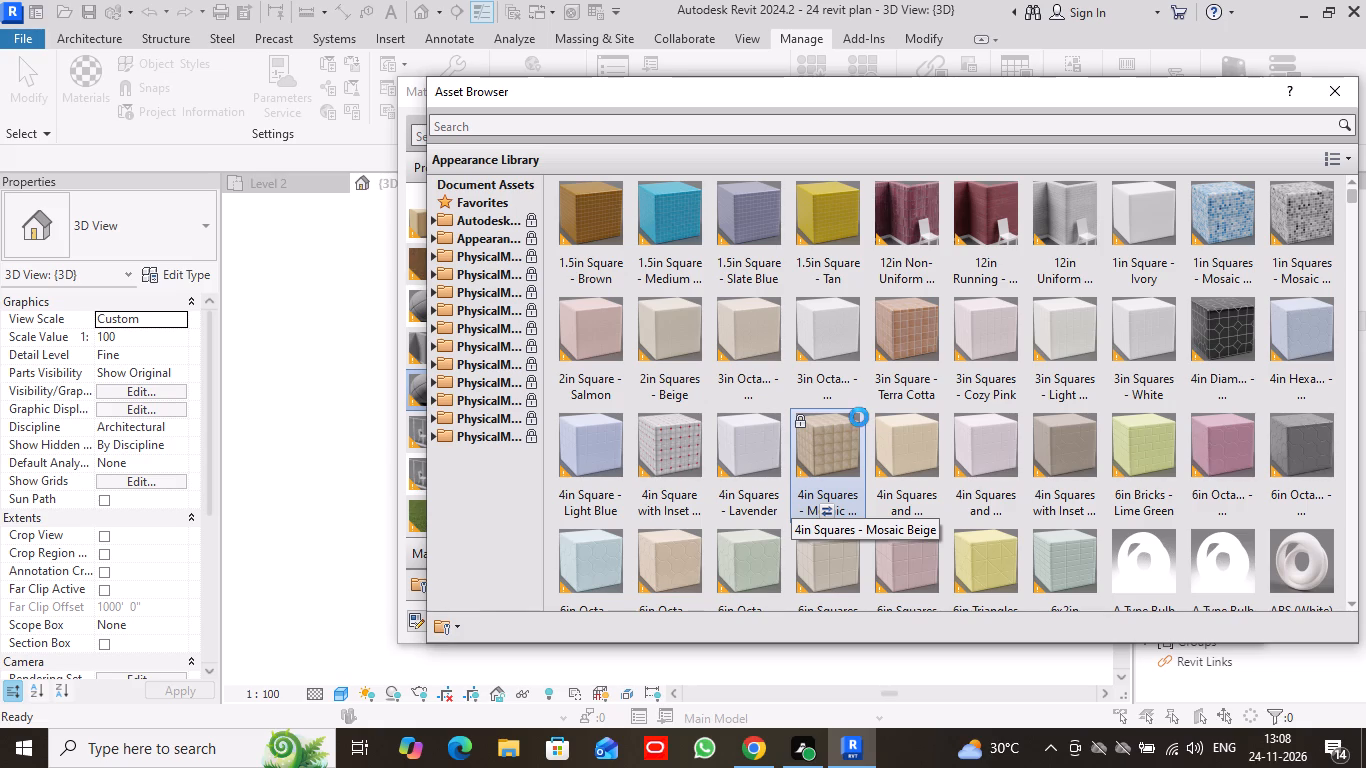
scroll(1100, 381, "down", 11)
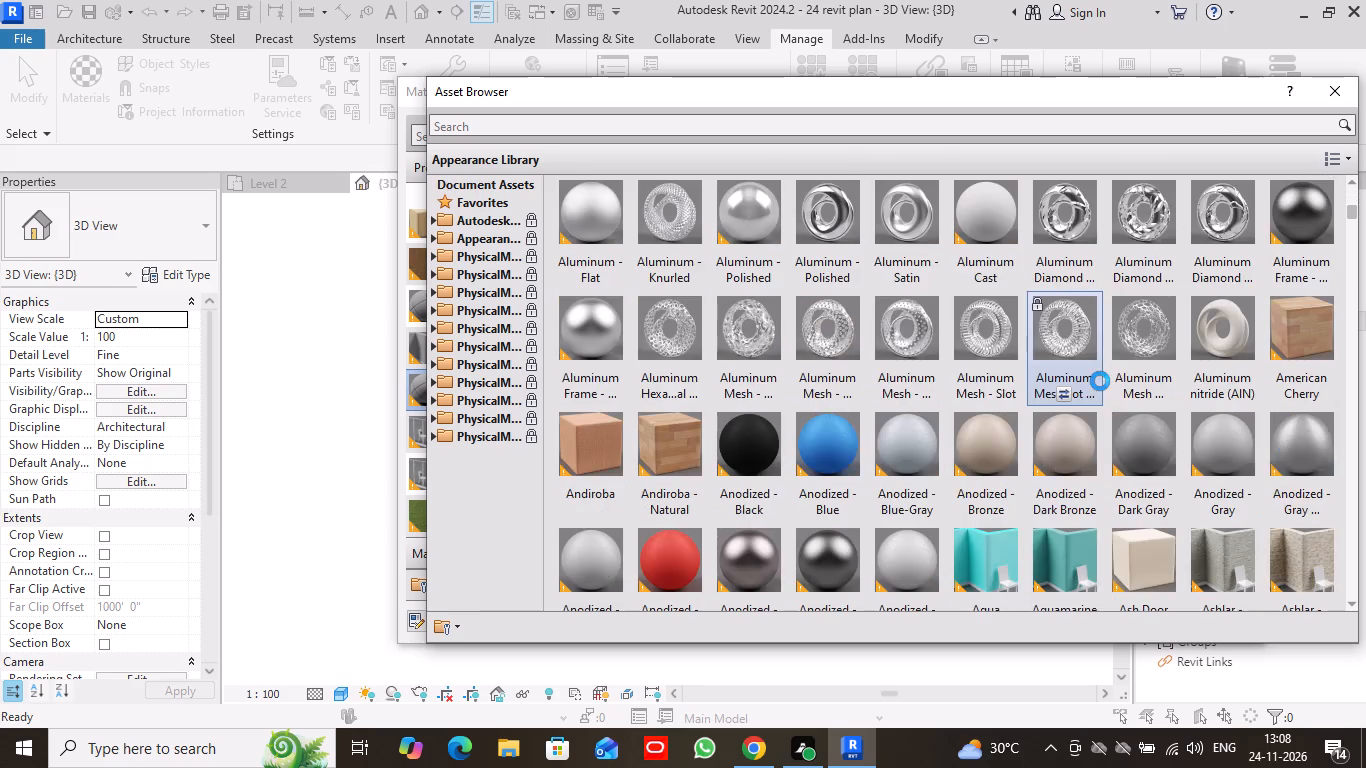
scroll(1160, 363, "down", 3)
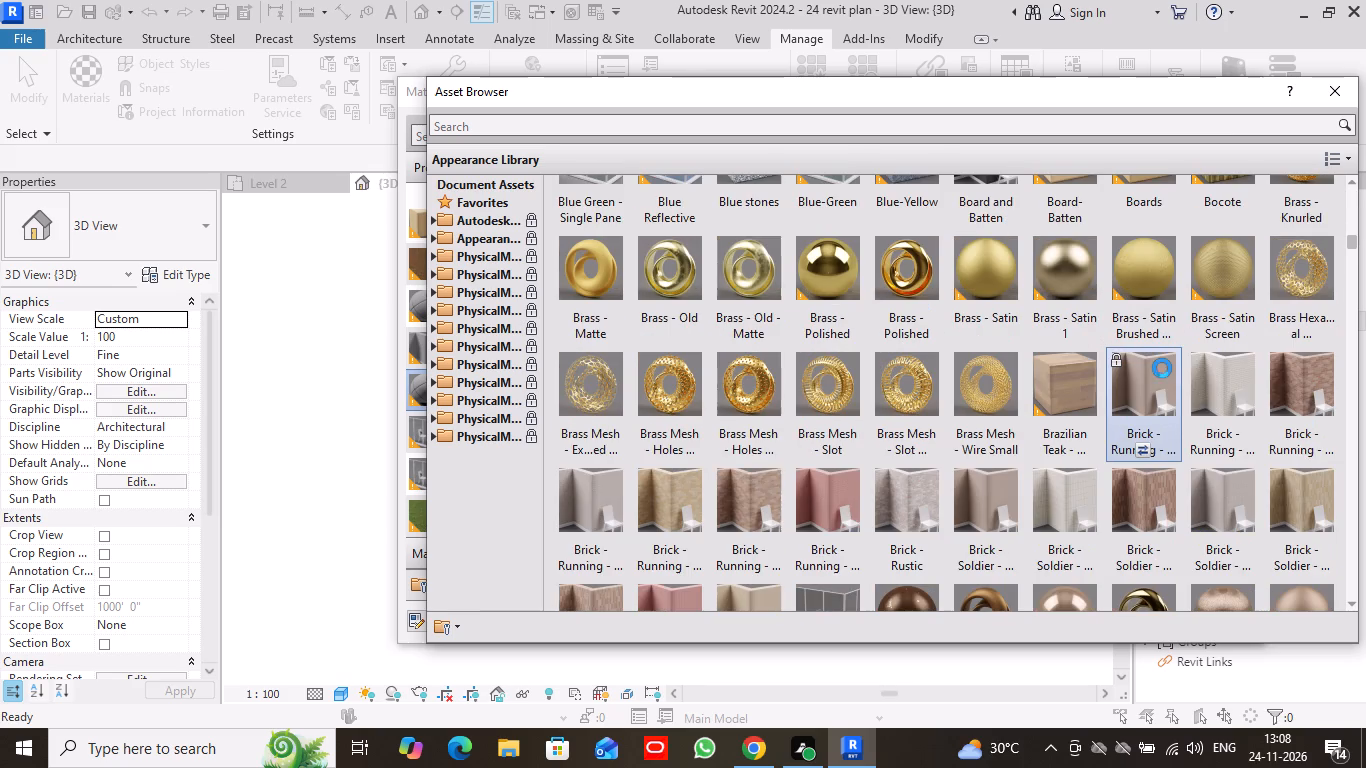
scroll(1162, 368, "down", 14)
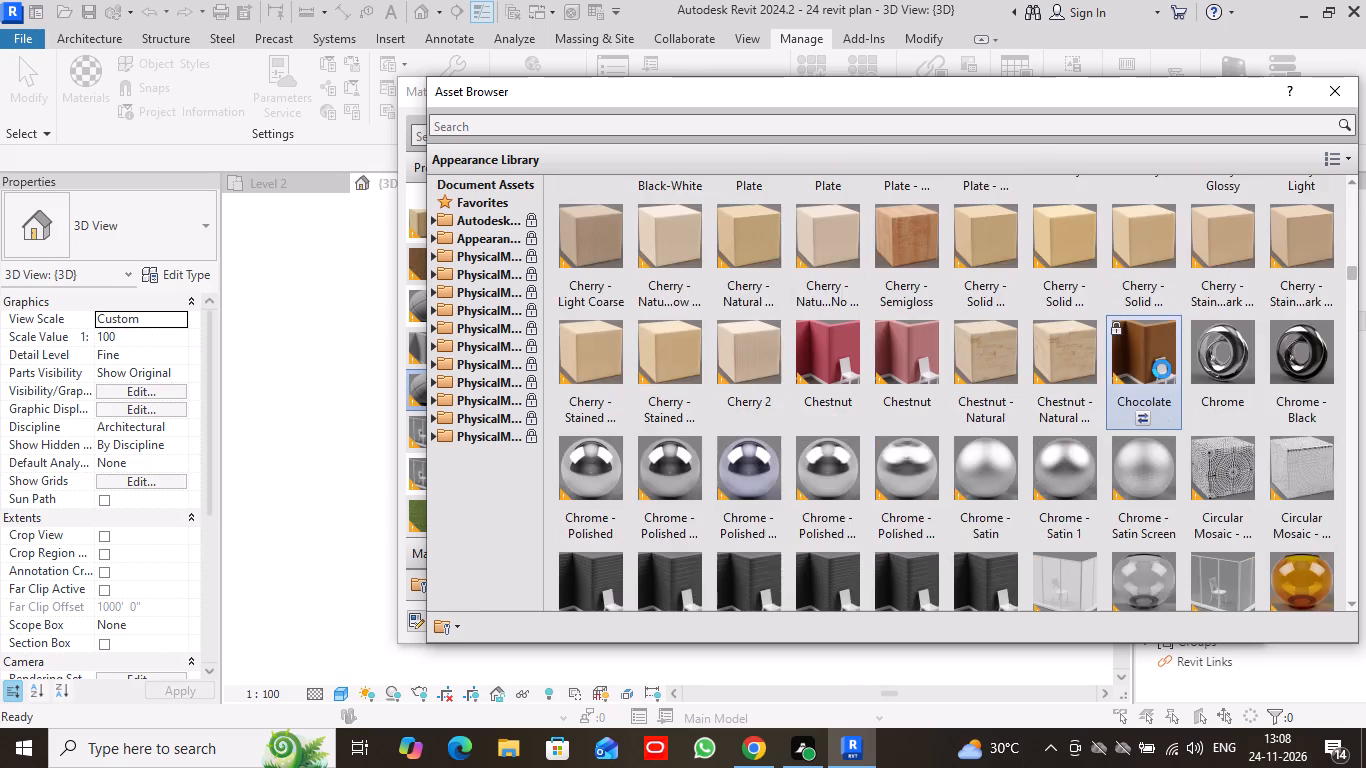
scroll(1162, 369, "down", 20)
scroll(1162, 369, "down", 5)
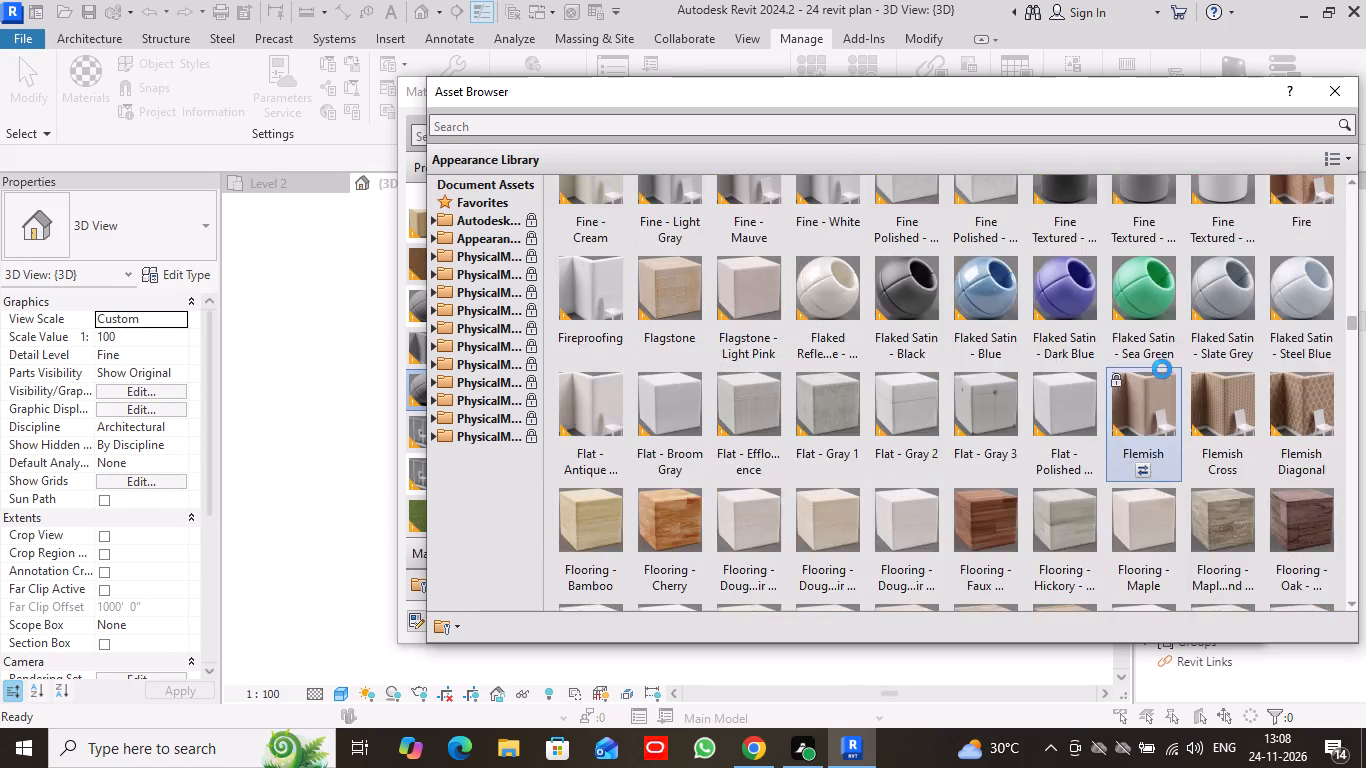
scroll(1162, 369, "down", 8)
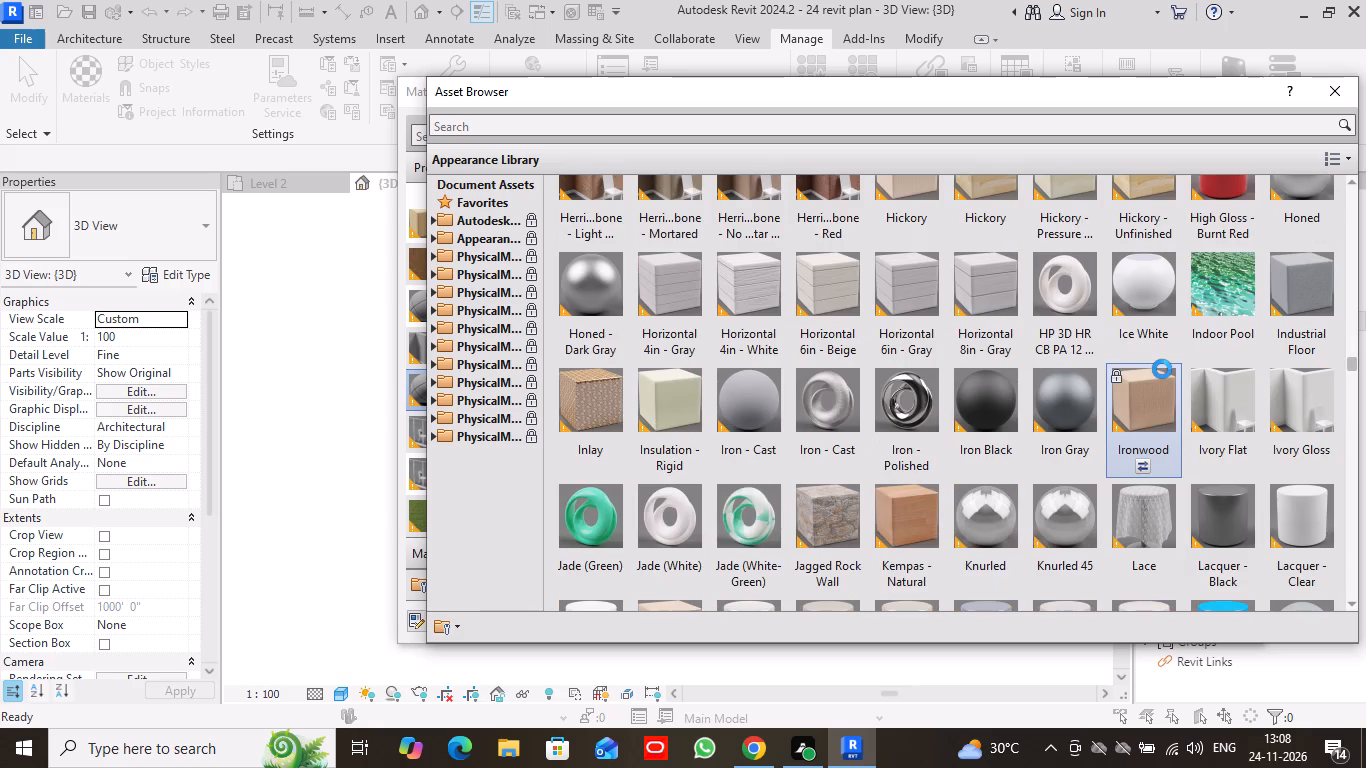
scroll(1162, 369, "down", 2)
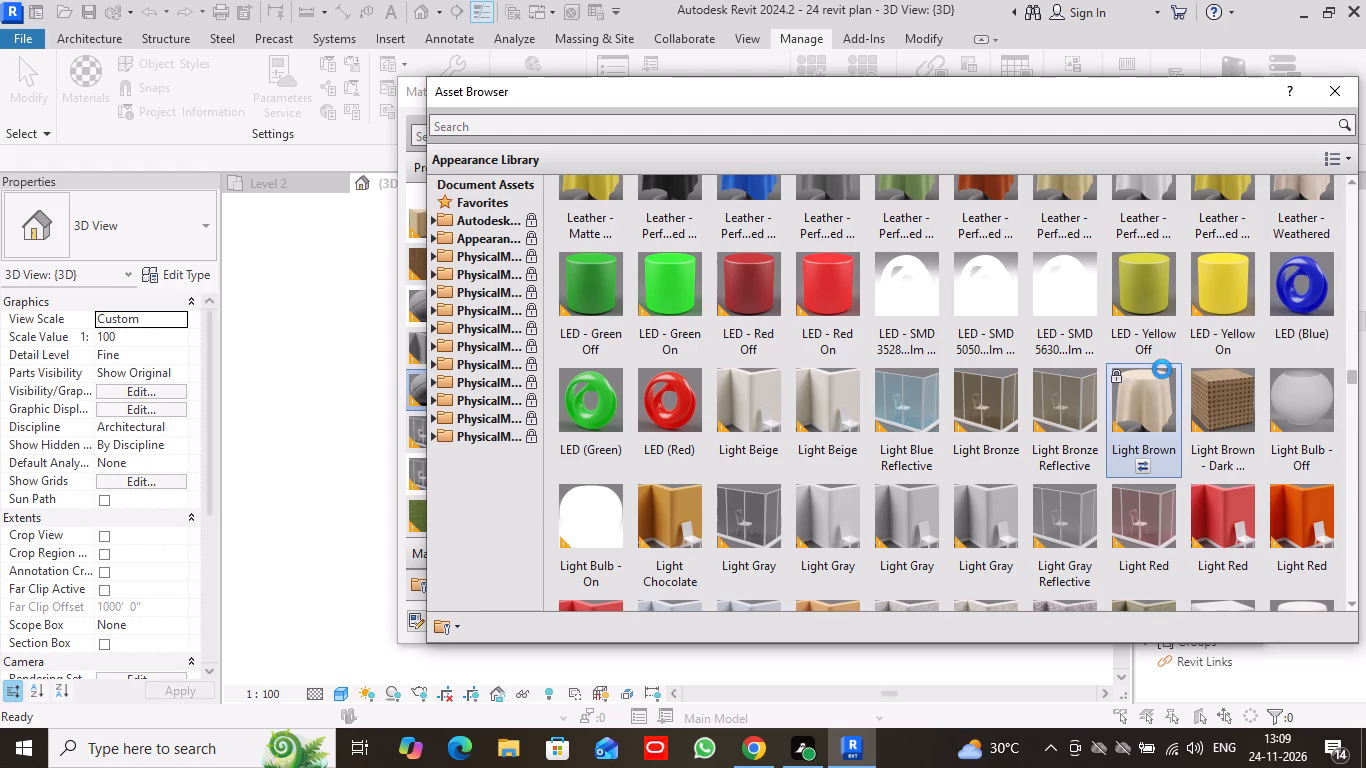
scroll(1128, 333, "down", 10)
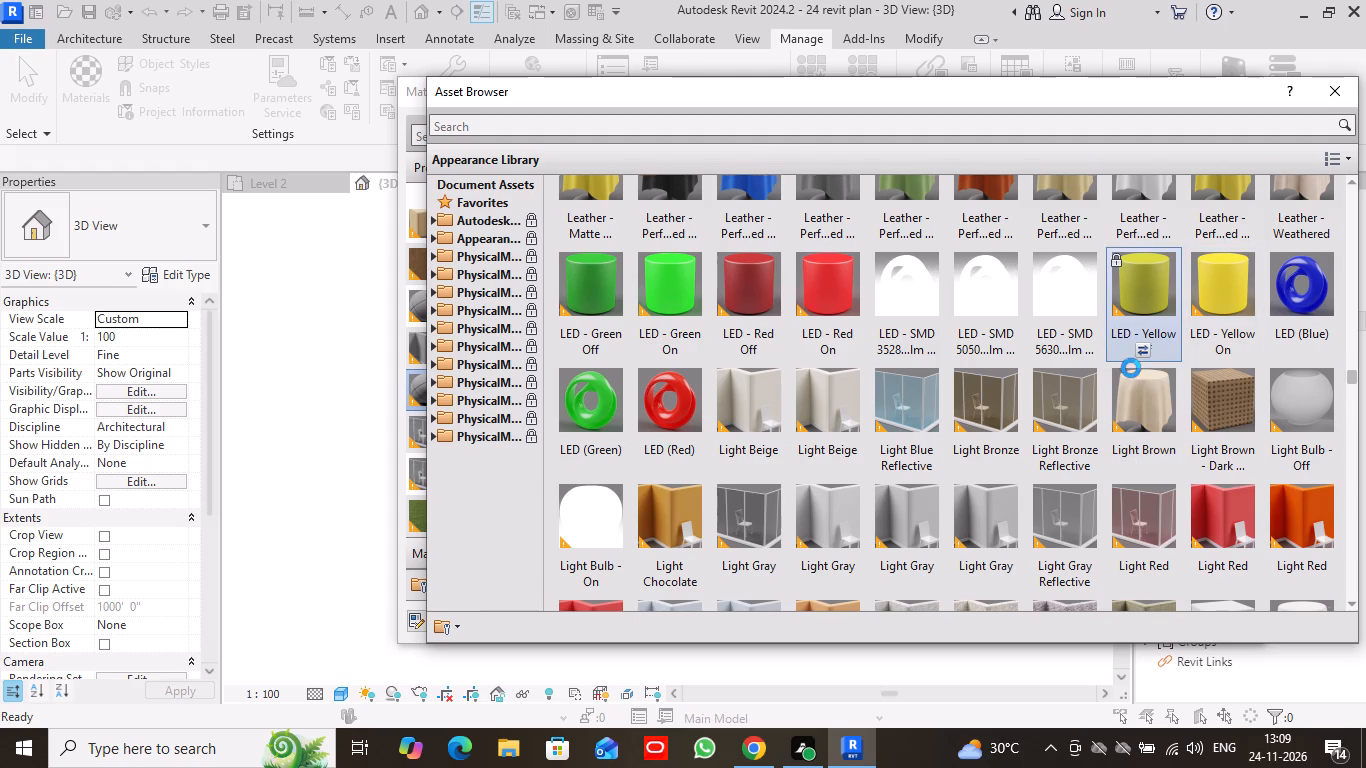
scroll(1131, 368, "down", 4)
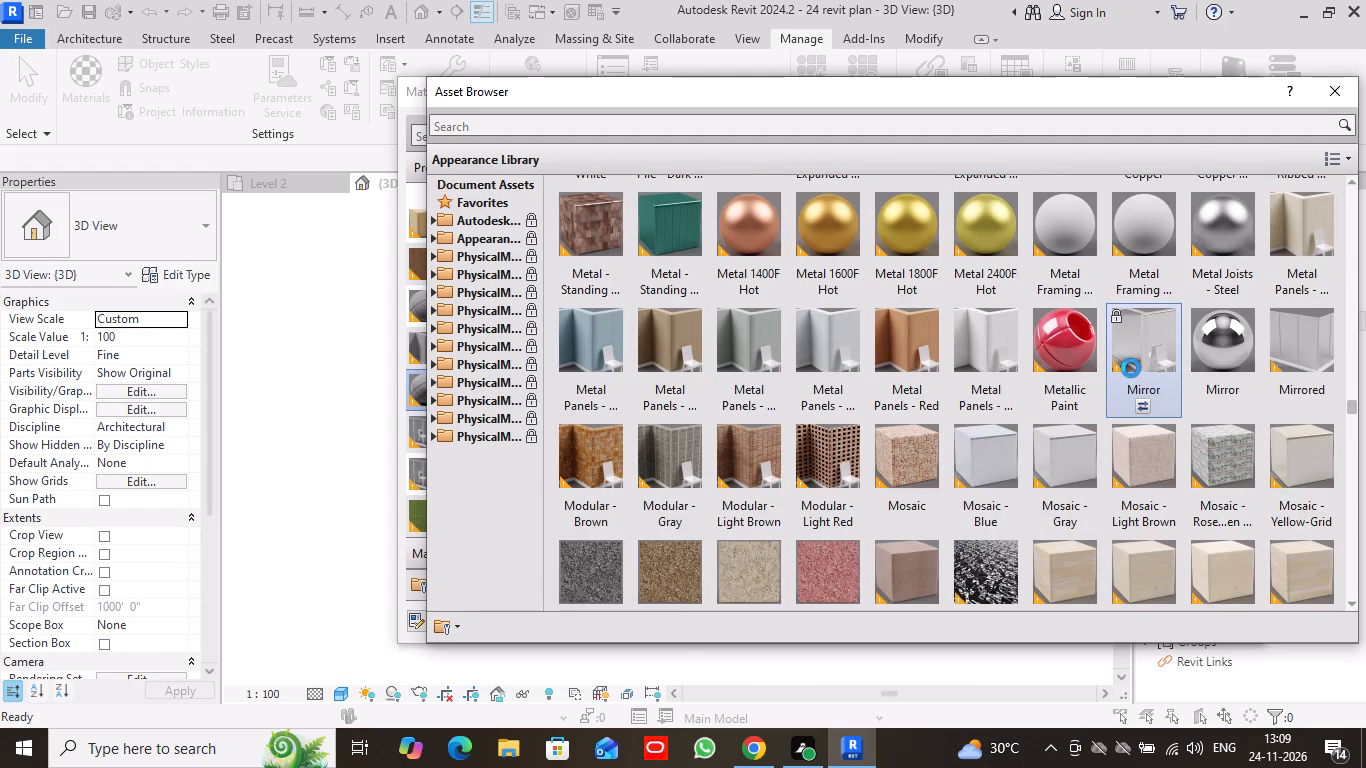
scroll(1131, 368, "down", 11)
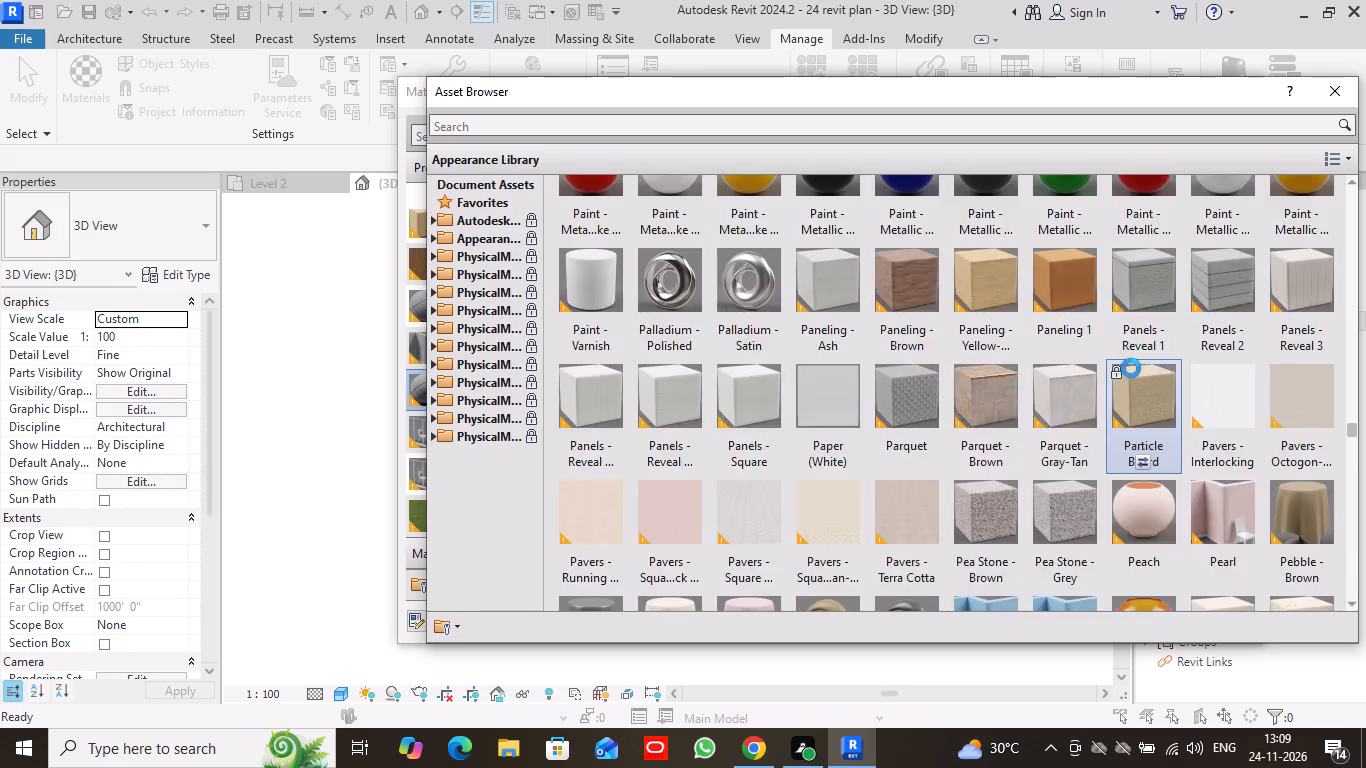
scroll(1131, 368, "down", 10)
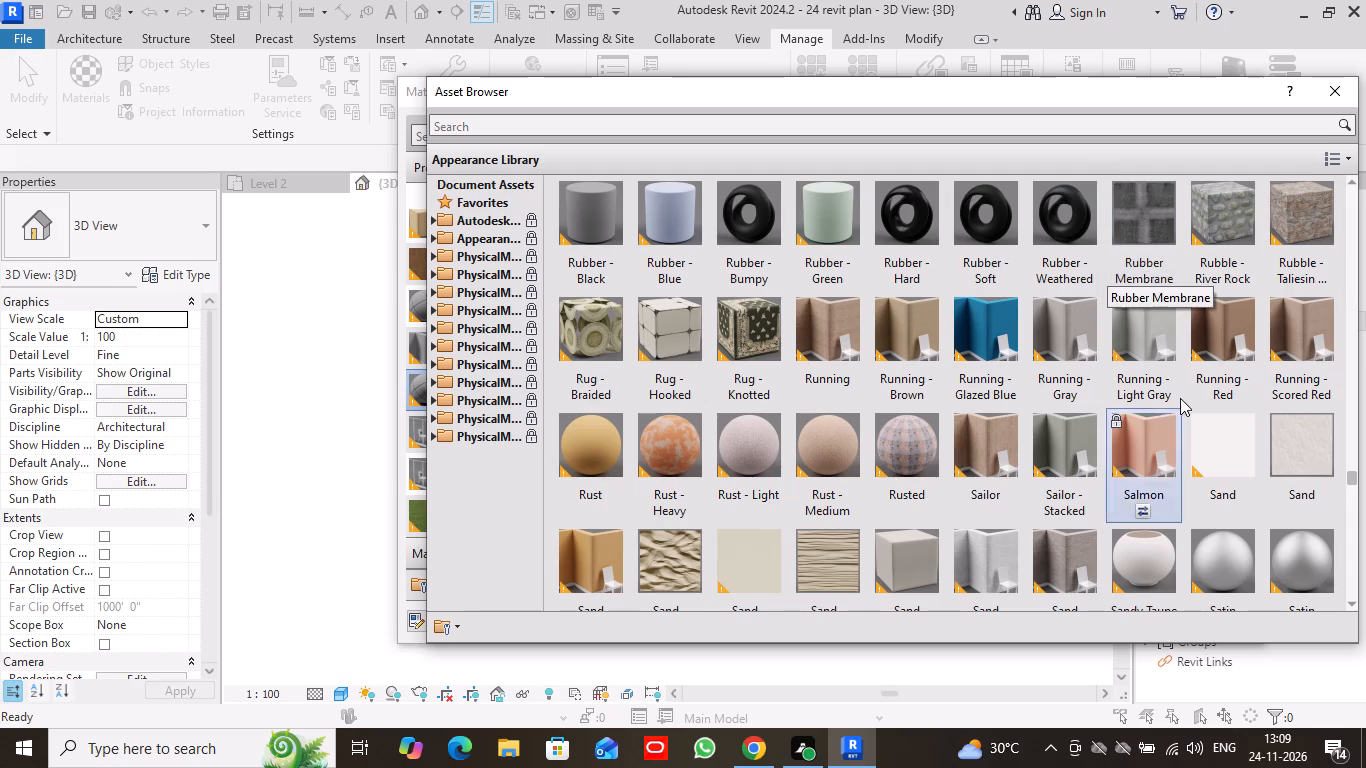
scroll(1176, 399, "down", 8)
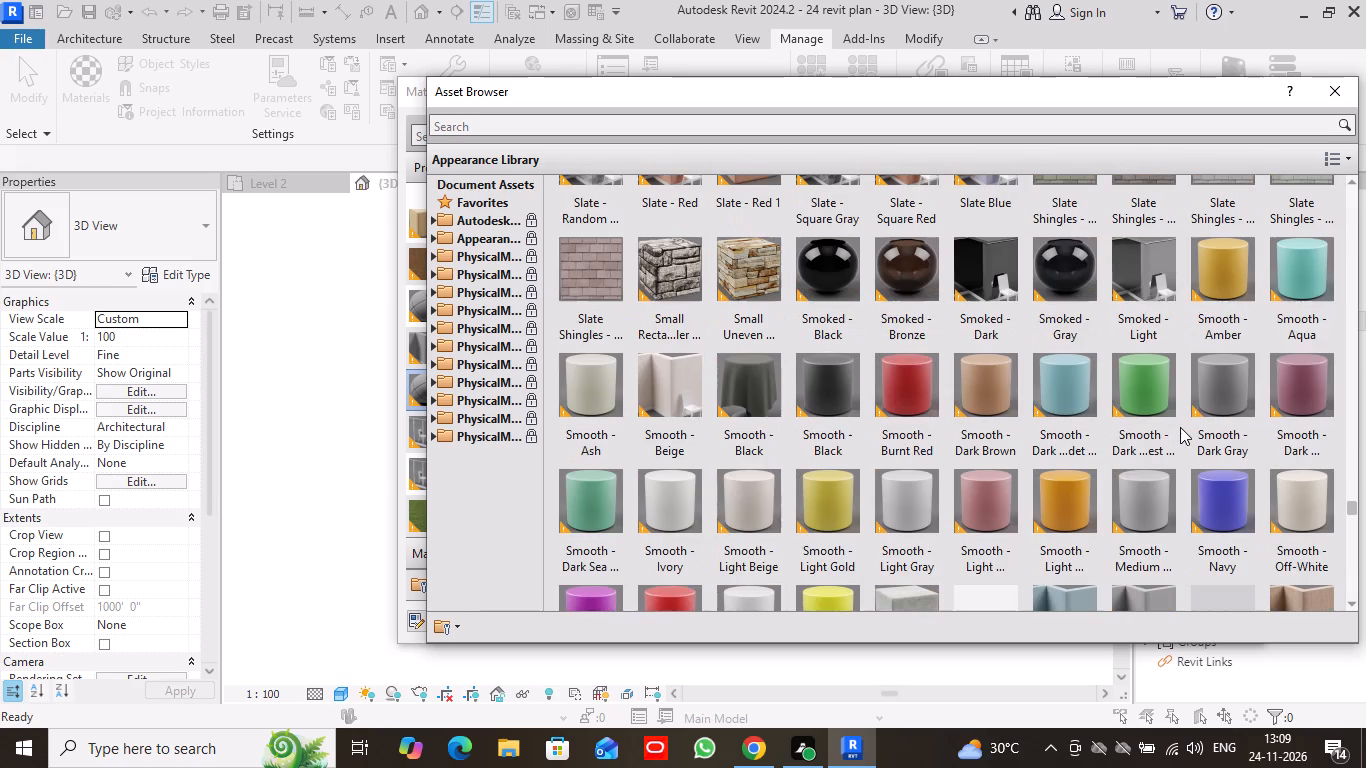
scroll(1180, 427, "up", 3)
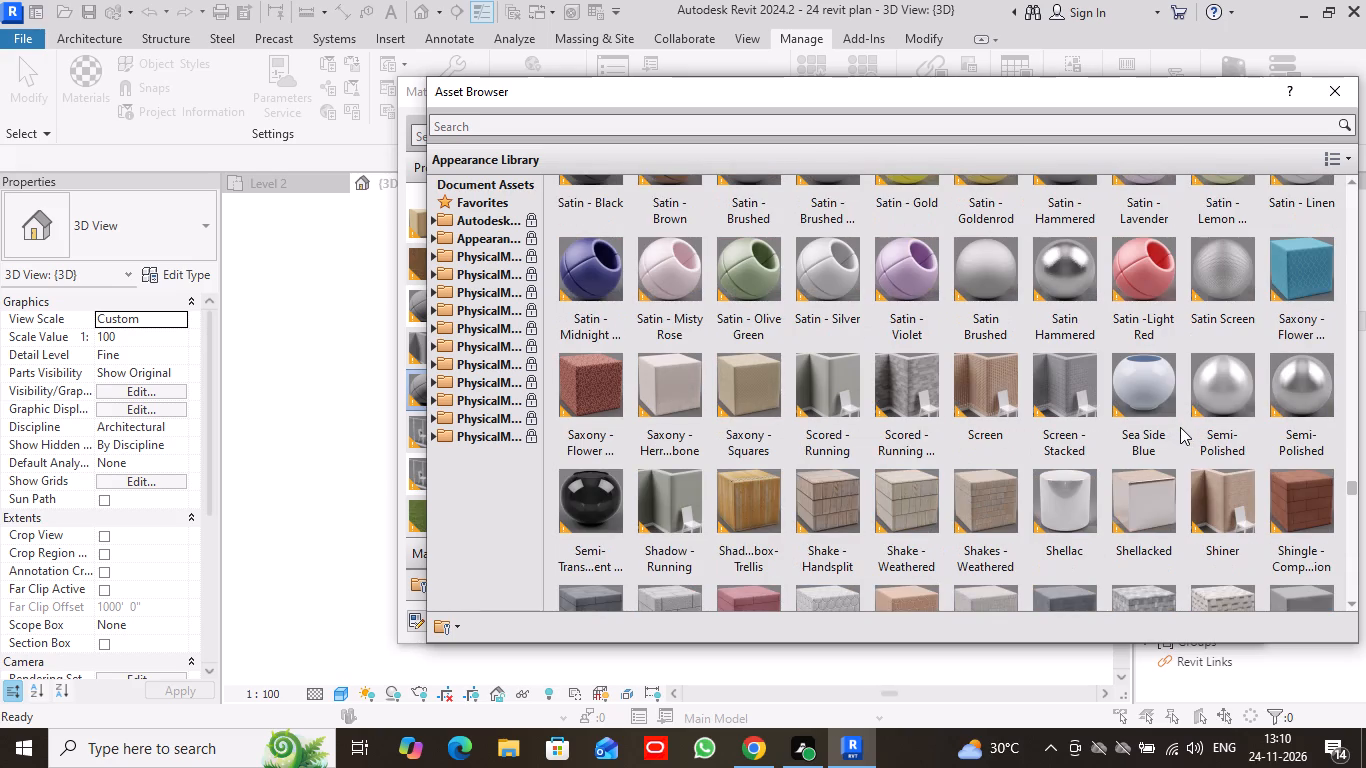
scroll(1180, 427, "down", 1)
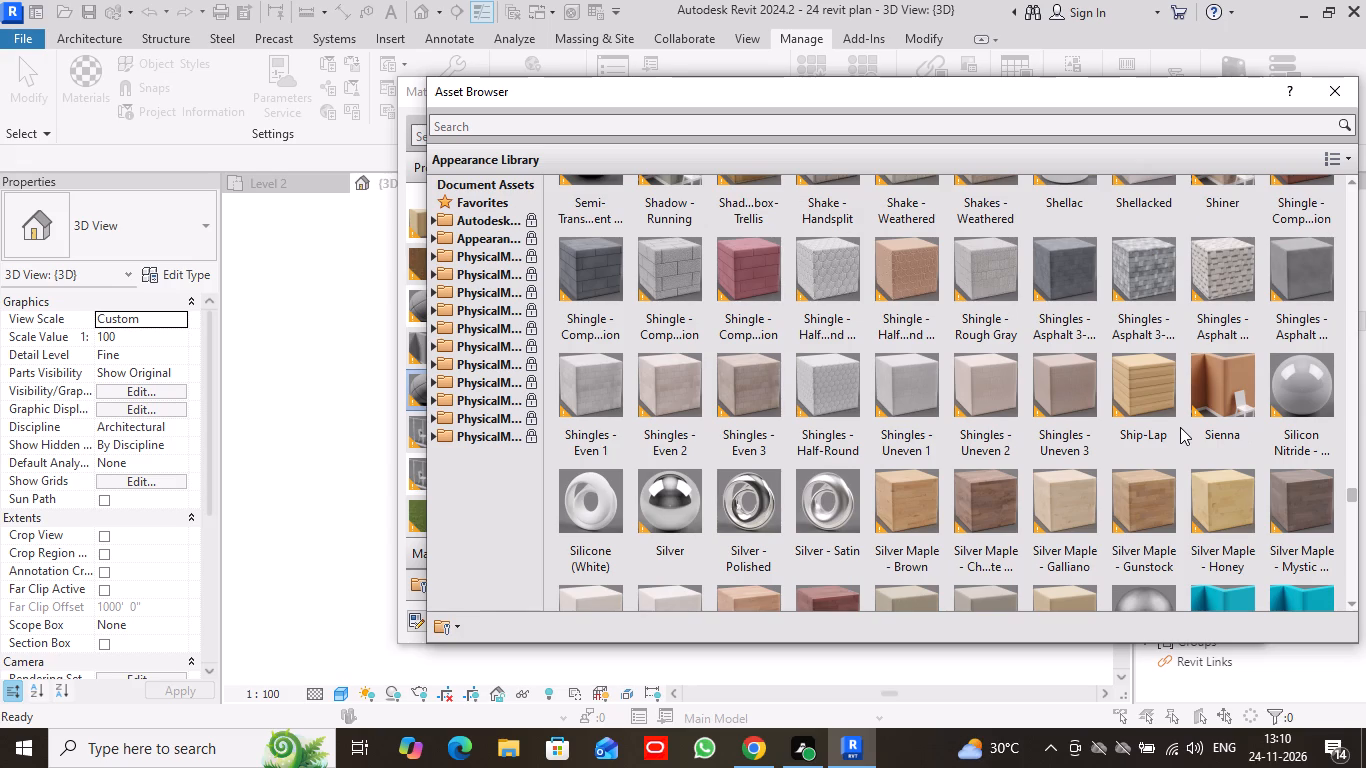
scroll(1180, 427, "down", 1)
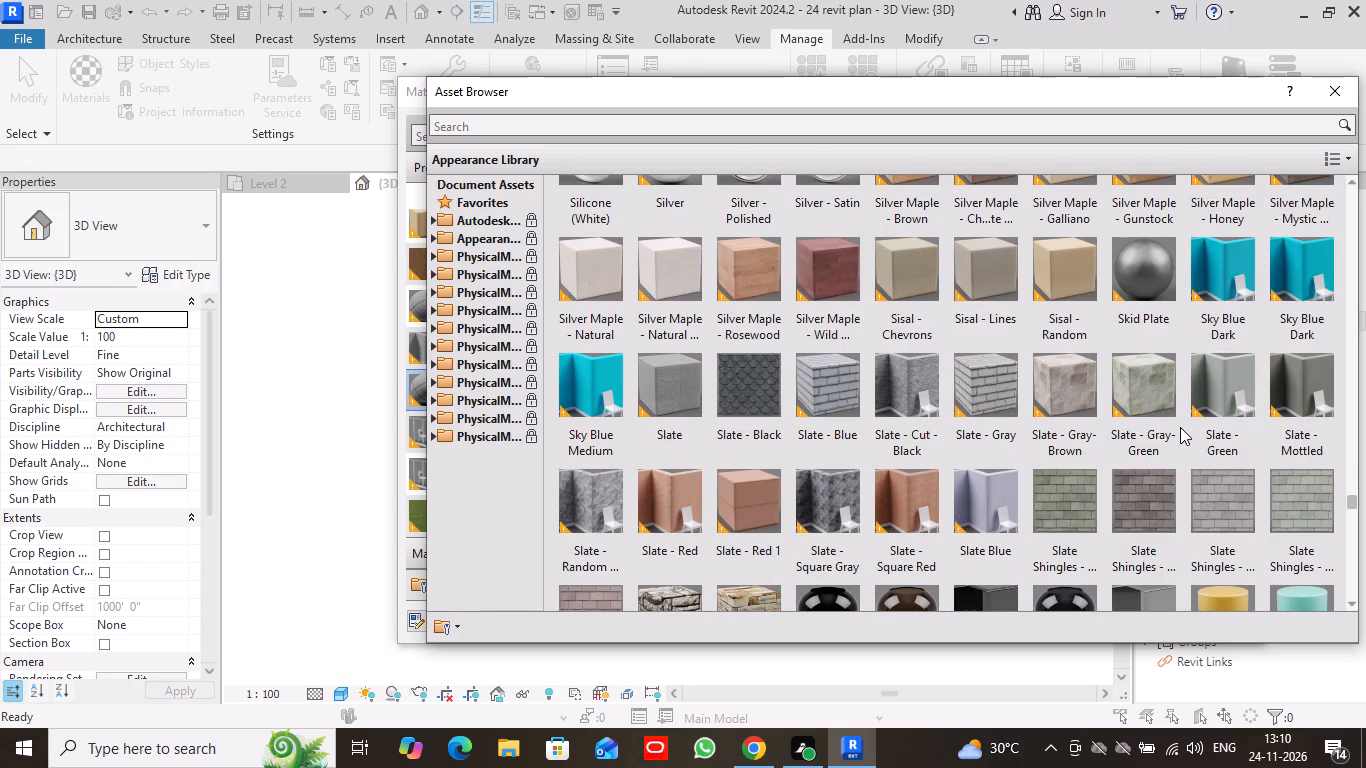
scroll(1180, 427, "down", 1)
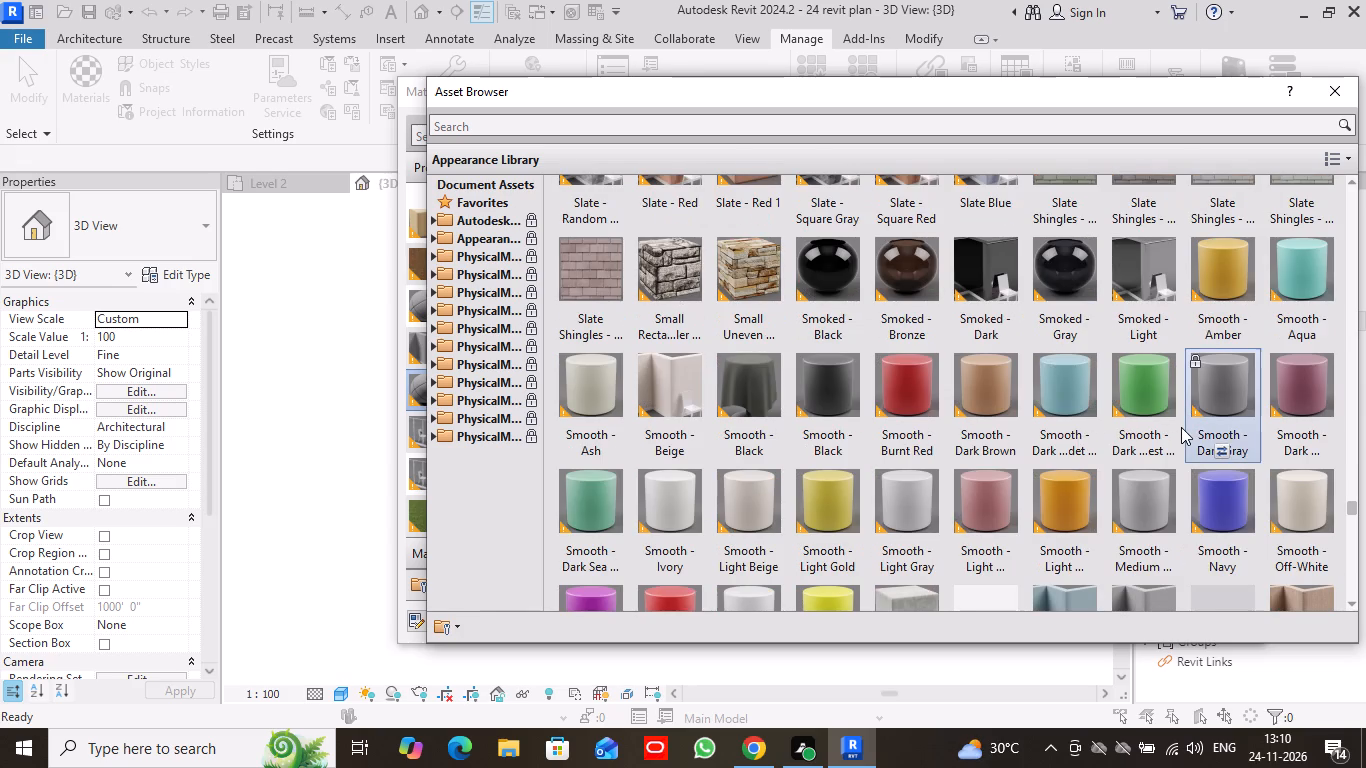
scroll(1181, 427, "up", 1)
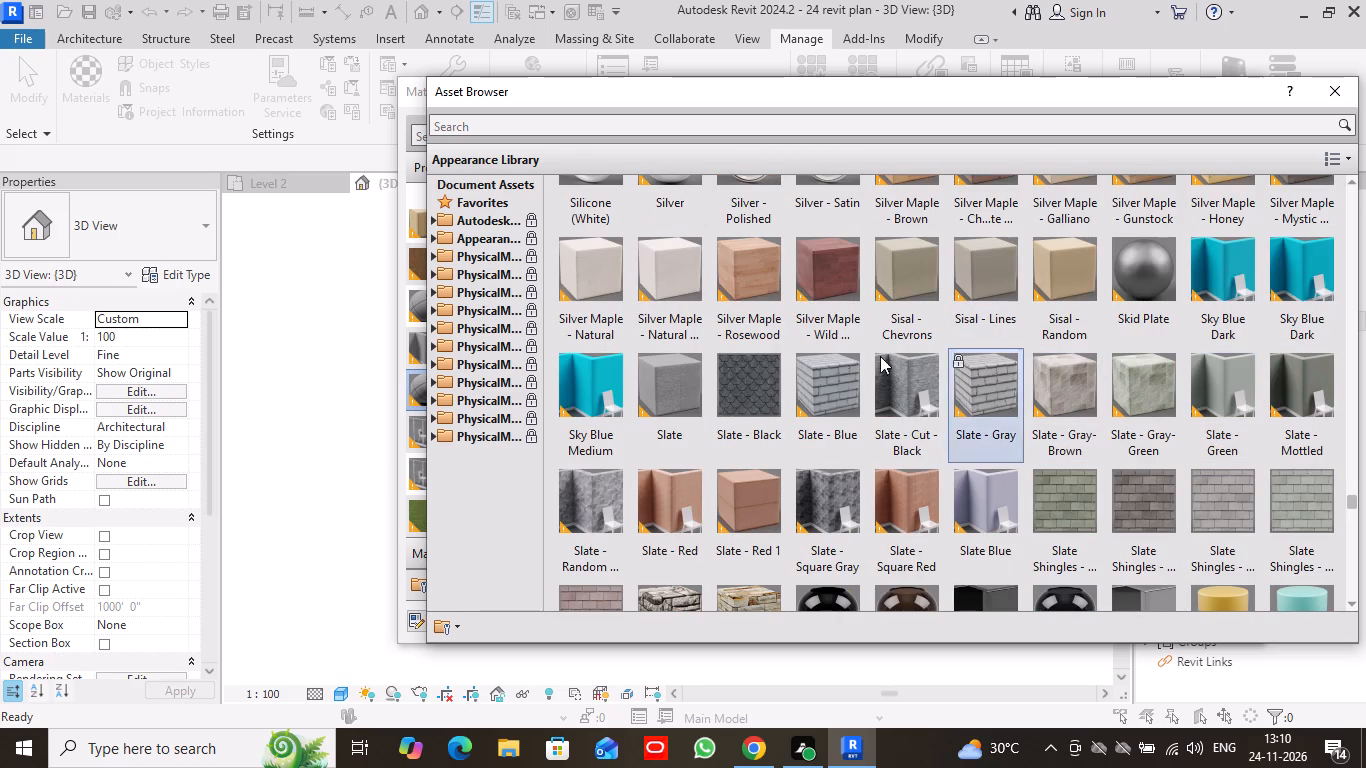
left_click(729, 288)
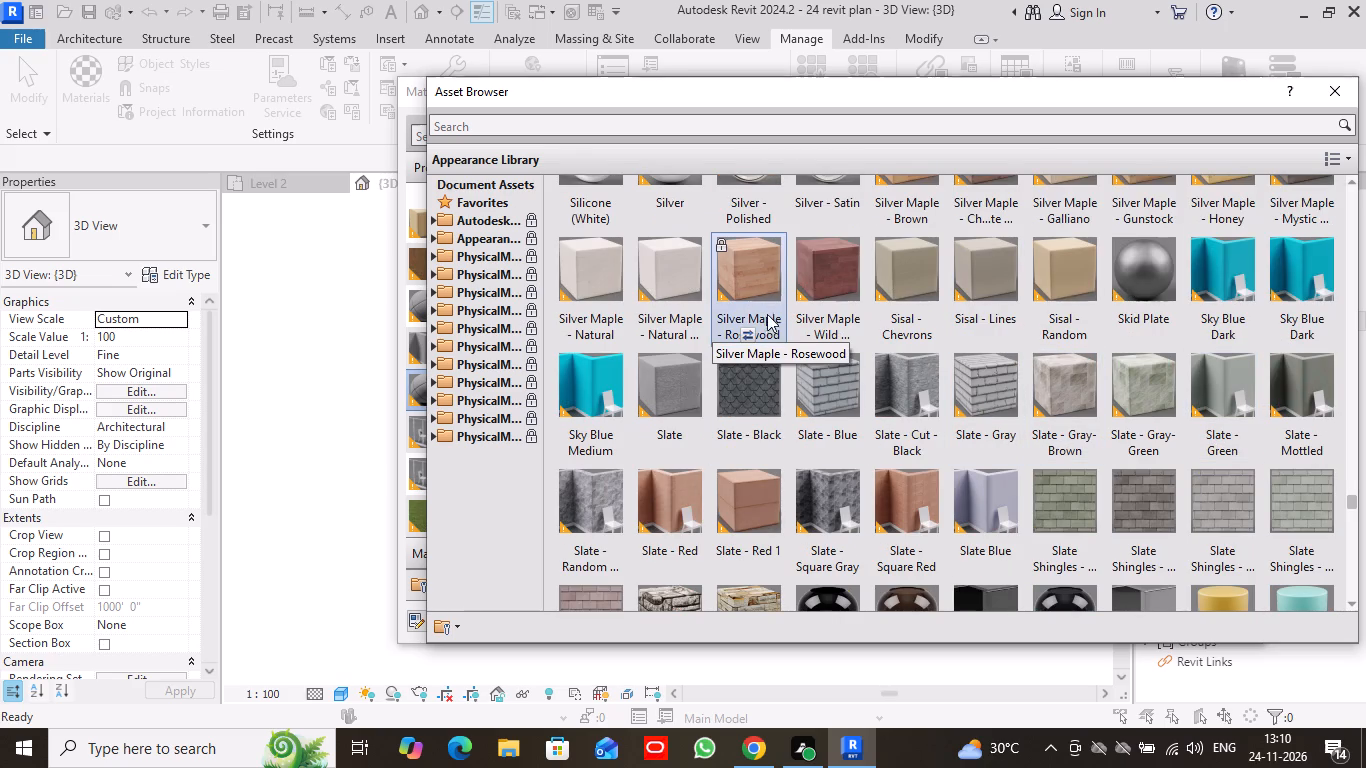
left_click(746, 336)
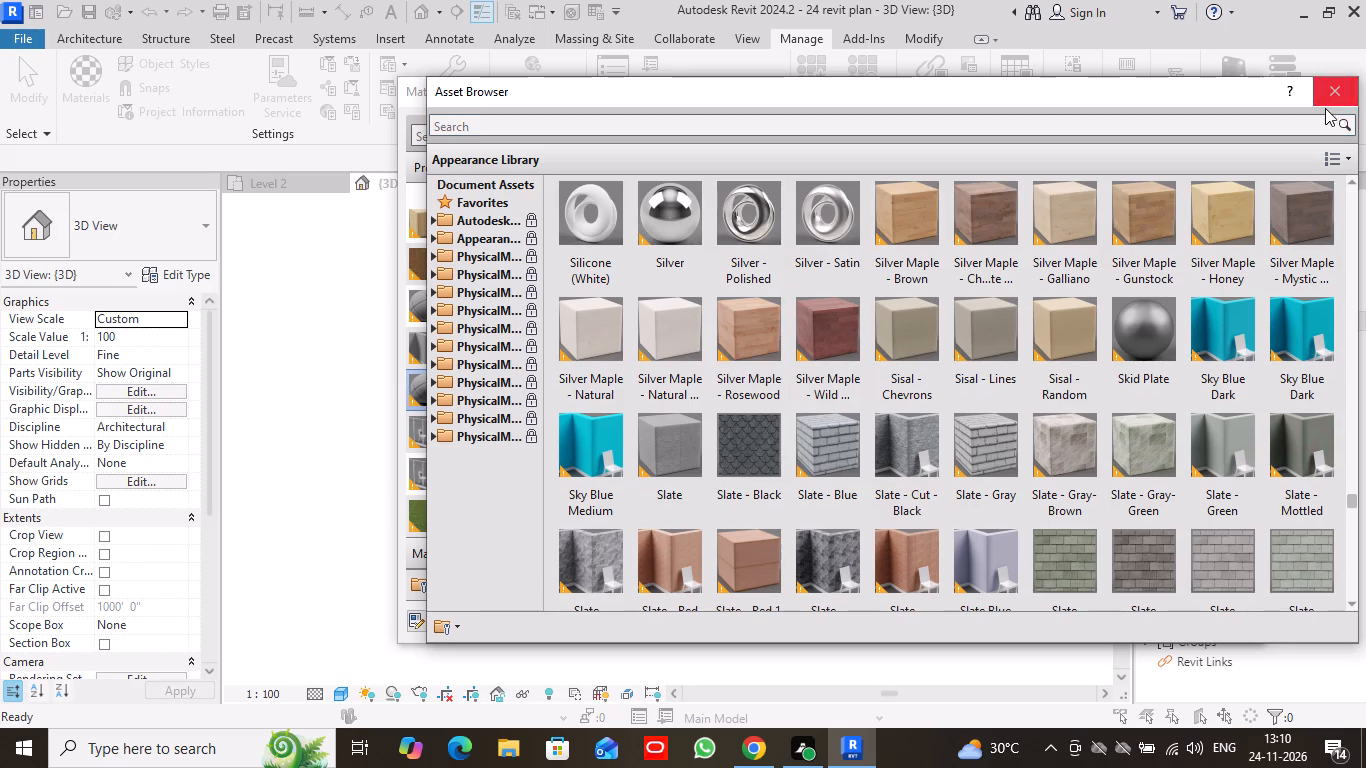
left_click(1343, 94)
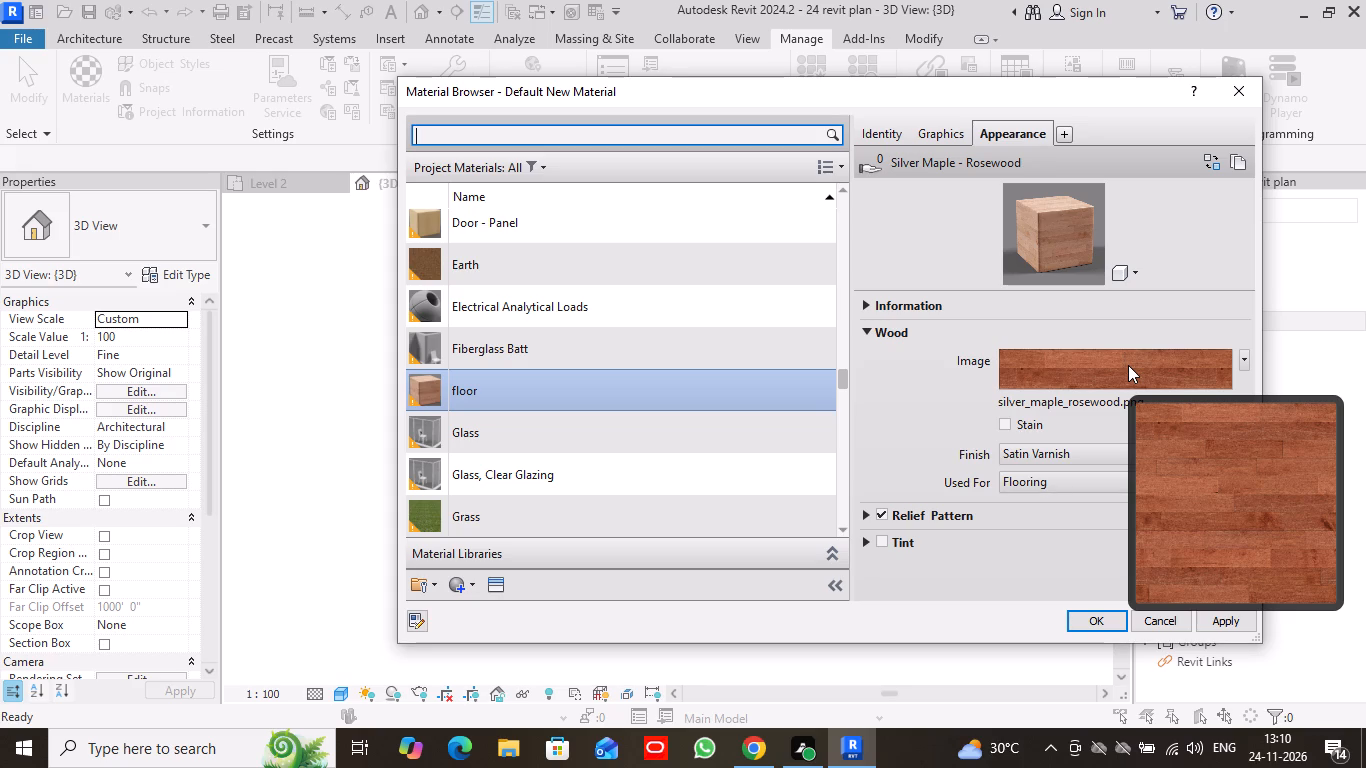
Make the floor material's shading use its render appearance, and save the material changes.
left_click(950, 128)
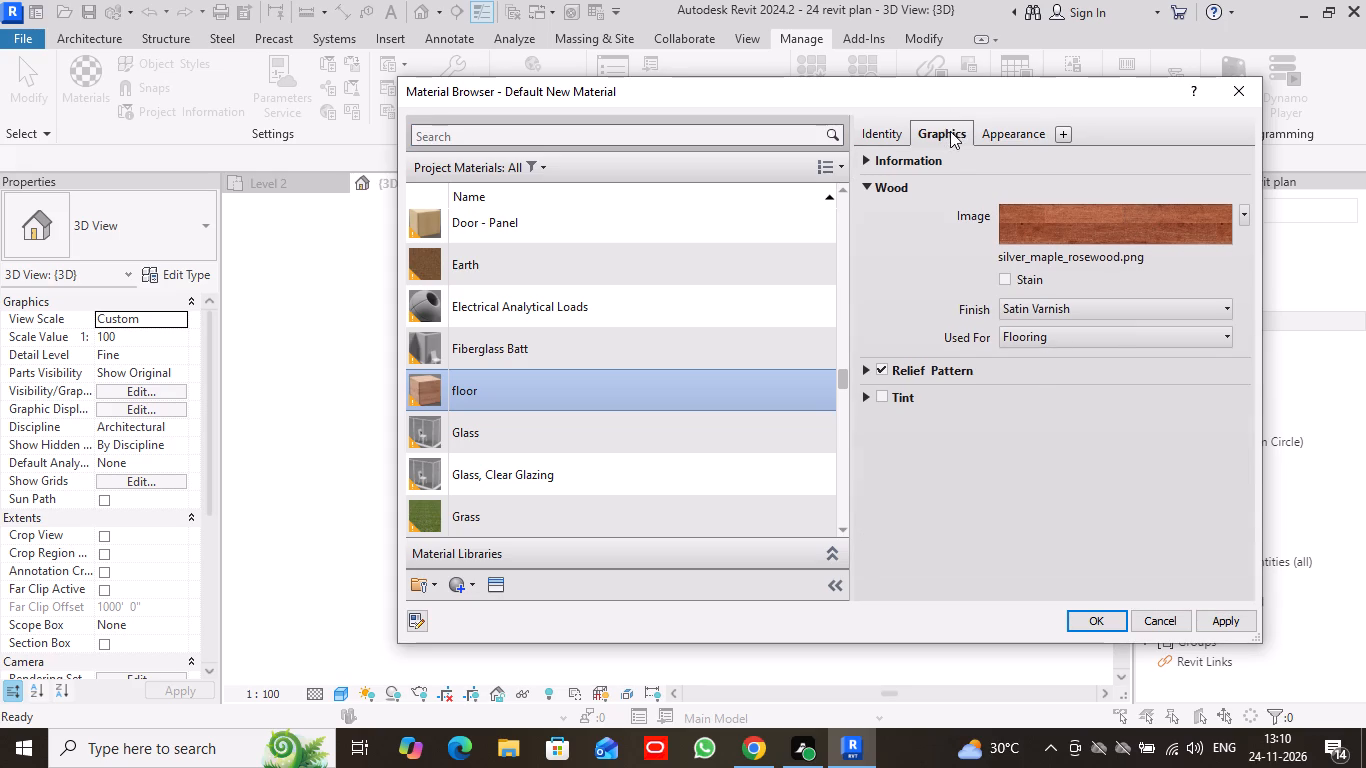
left_click(1006, 186)
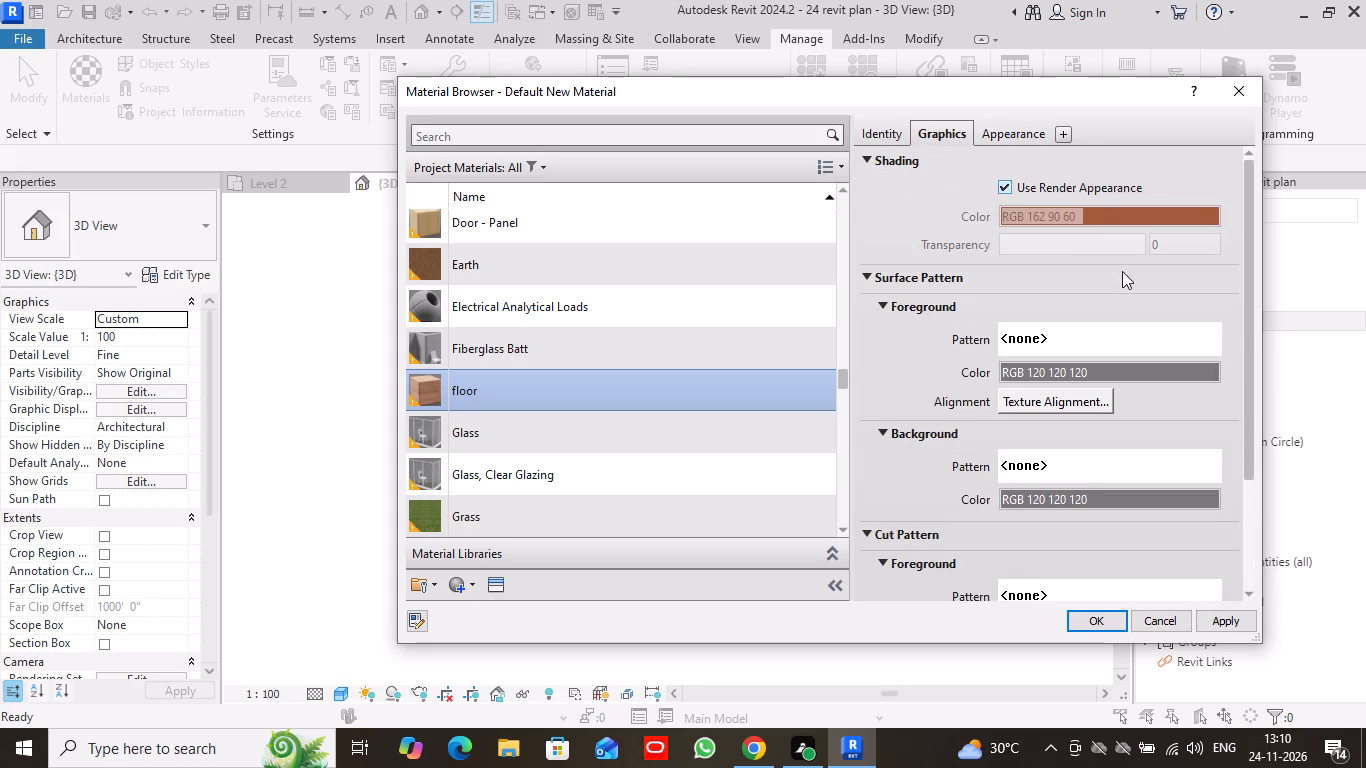
left_click(1007, 132)
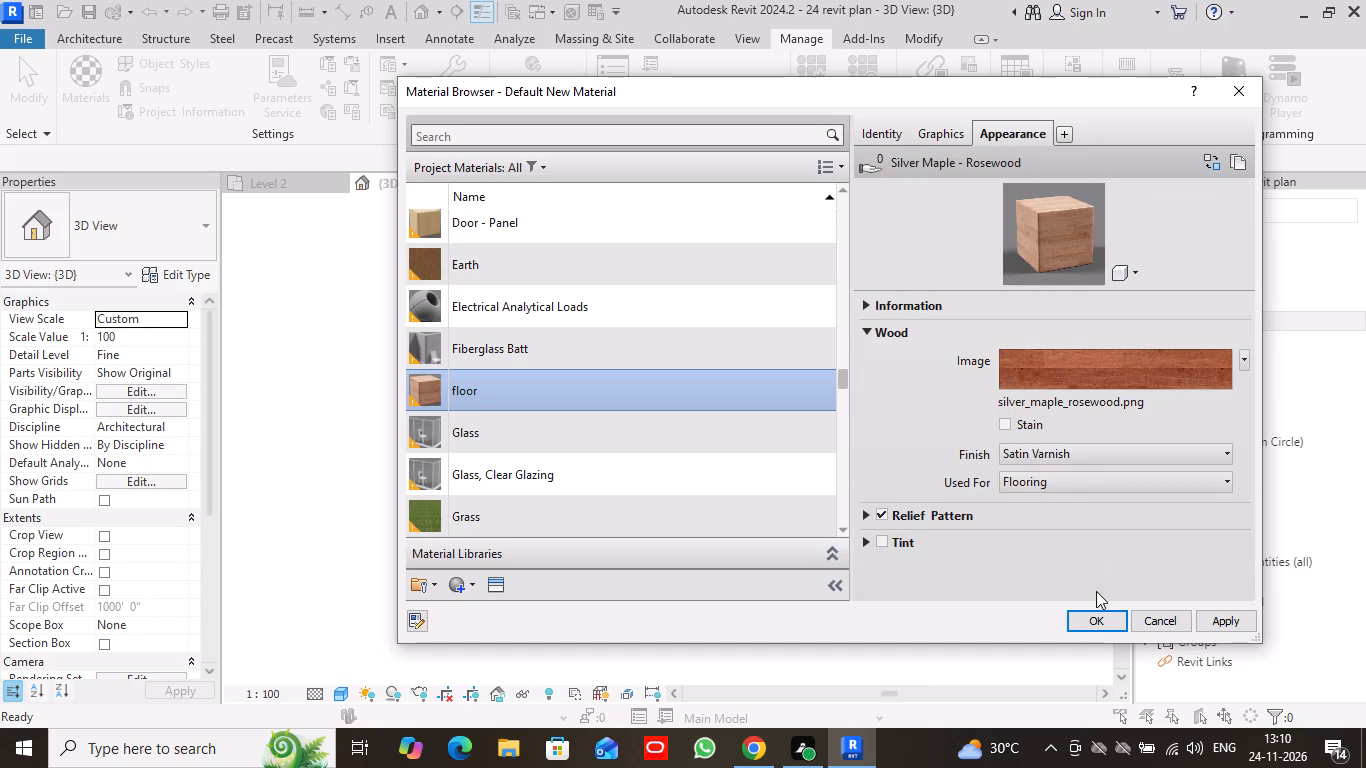
left_click(1234, 622)
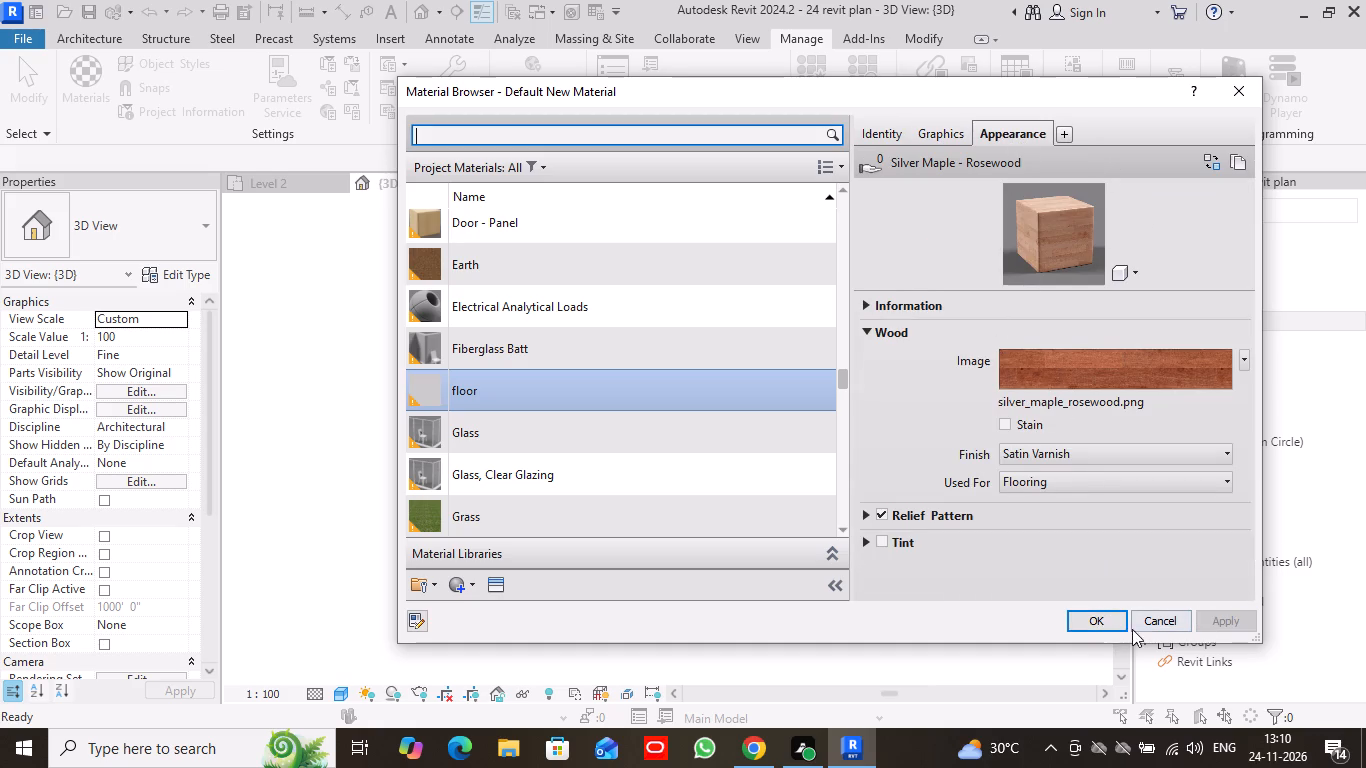
left_click(1105, 622)
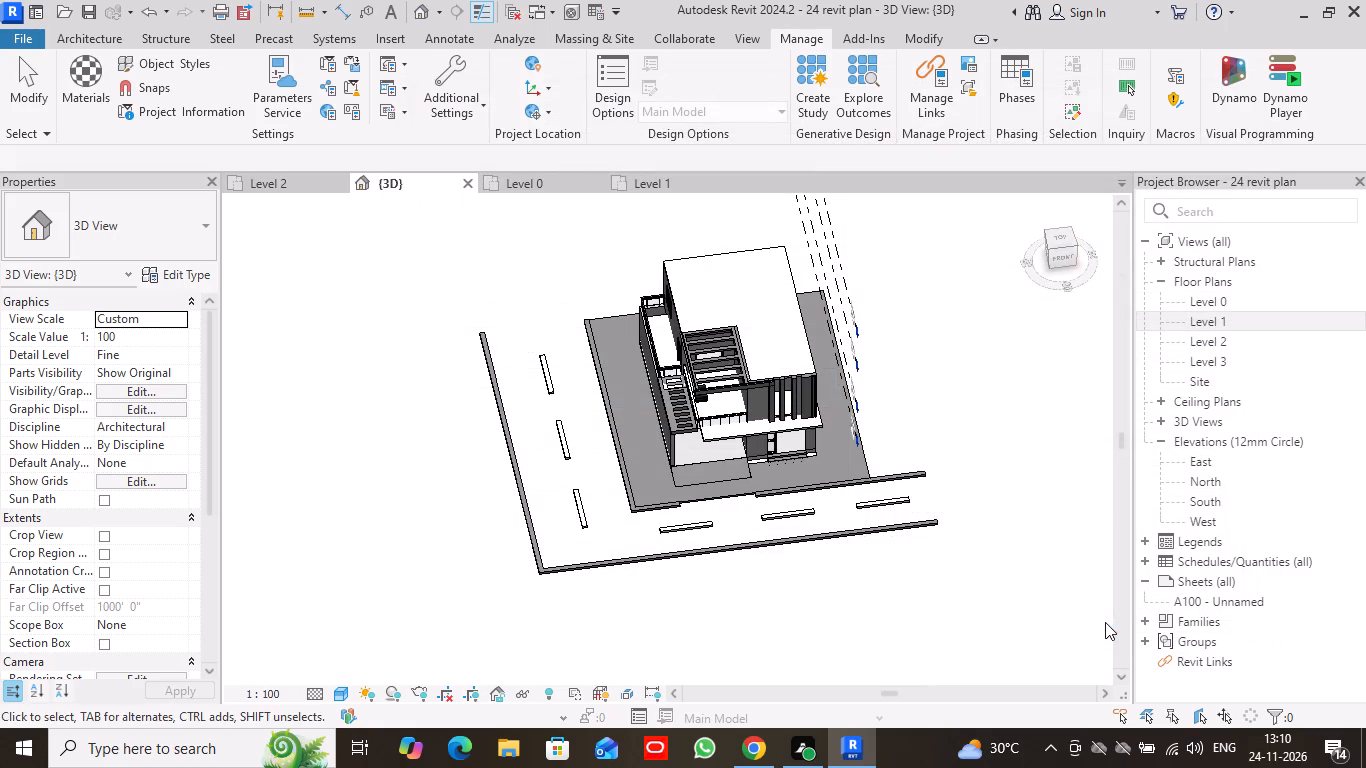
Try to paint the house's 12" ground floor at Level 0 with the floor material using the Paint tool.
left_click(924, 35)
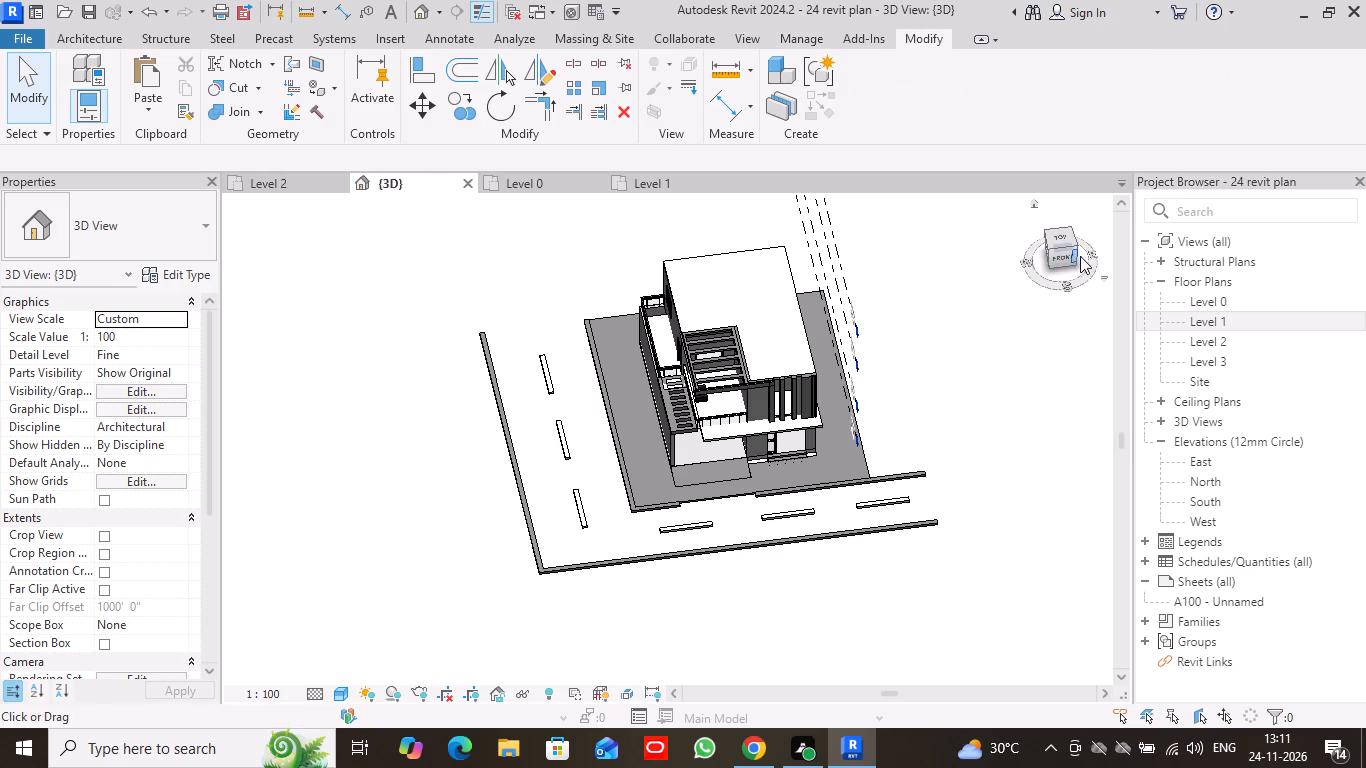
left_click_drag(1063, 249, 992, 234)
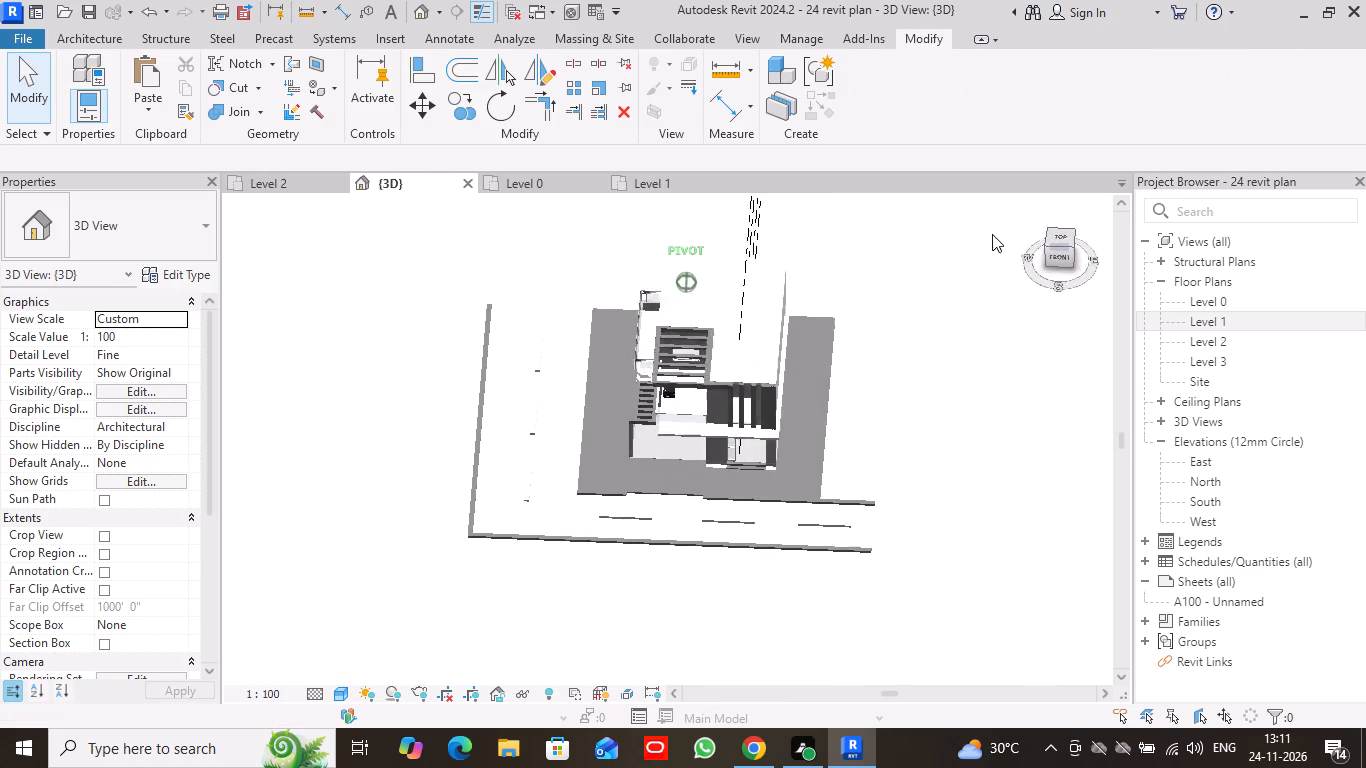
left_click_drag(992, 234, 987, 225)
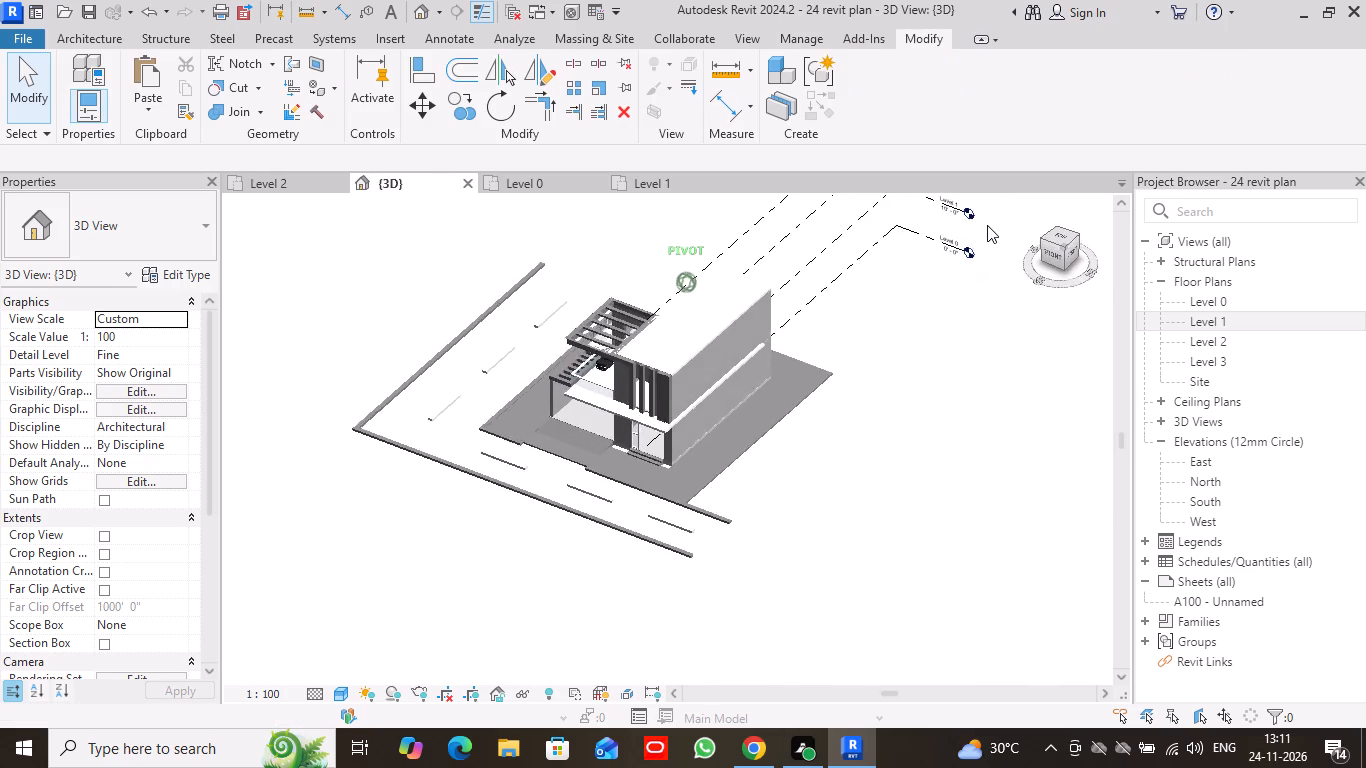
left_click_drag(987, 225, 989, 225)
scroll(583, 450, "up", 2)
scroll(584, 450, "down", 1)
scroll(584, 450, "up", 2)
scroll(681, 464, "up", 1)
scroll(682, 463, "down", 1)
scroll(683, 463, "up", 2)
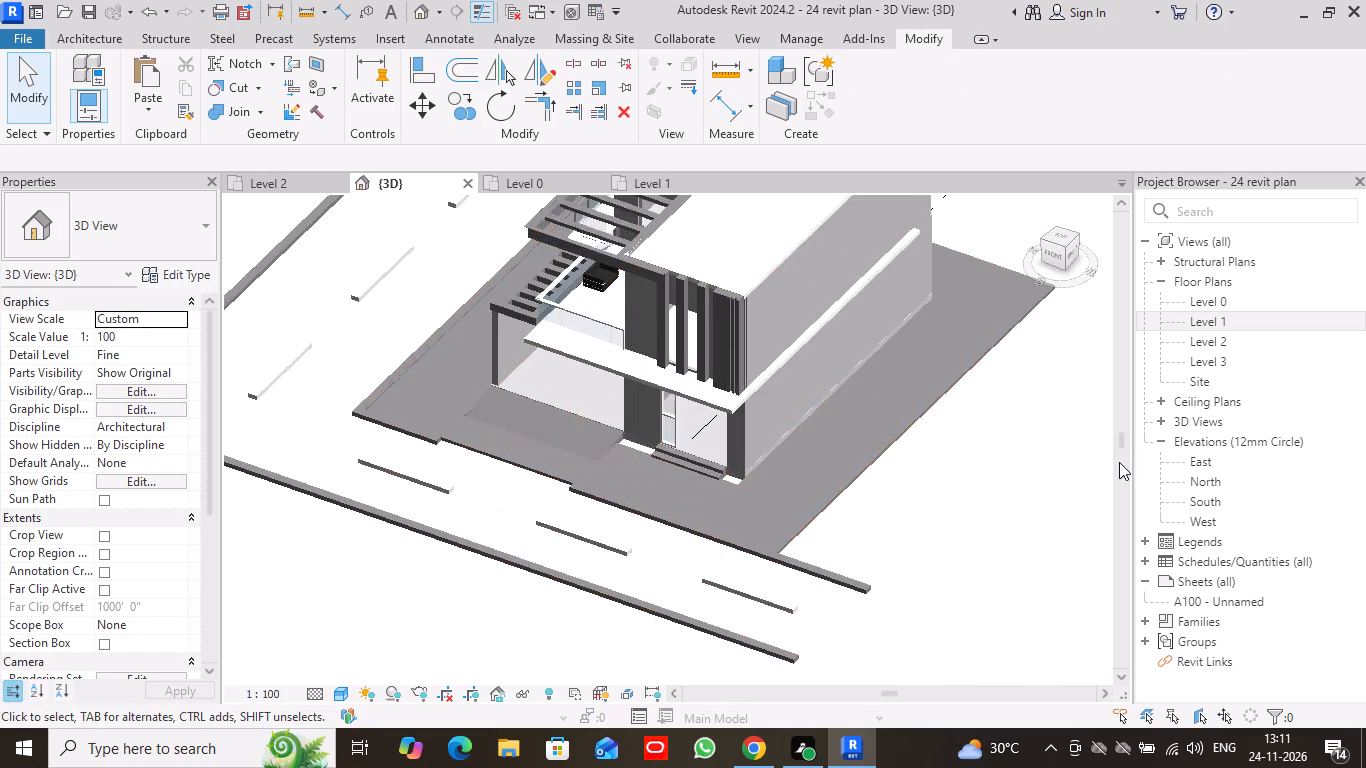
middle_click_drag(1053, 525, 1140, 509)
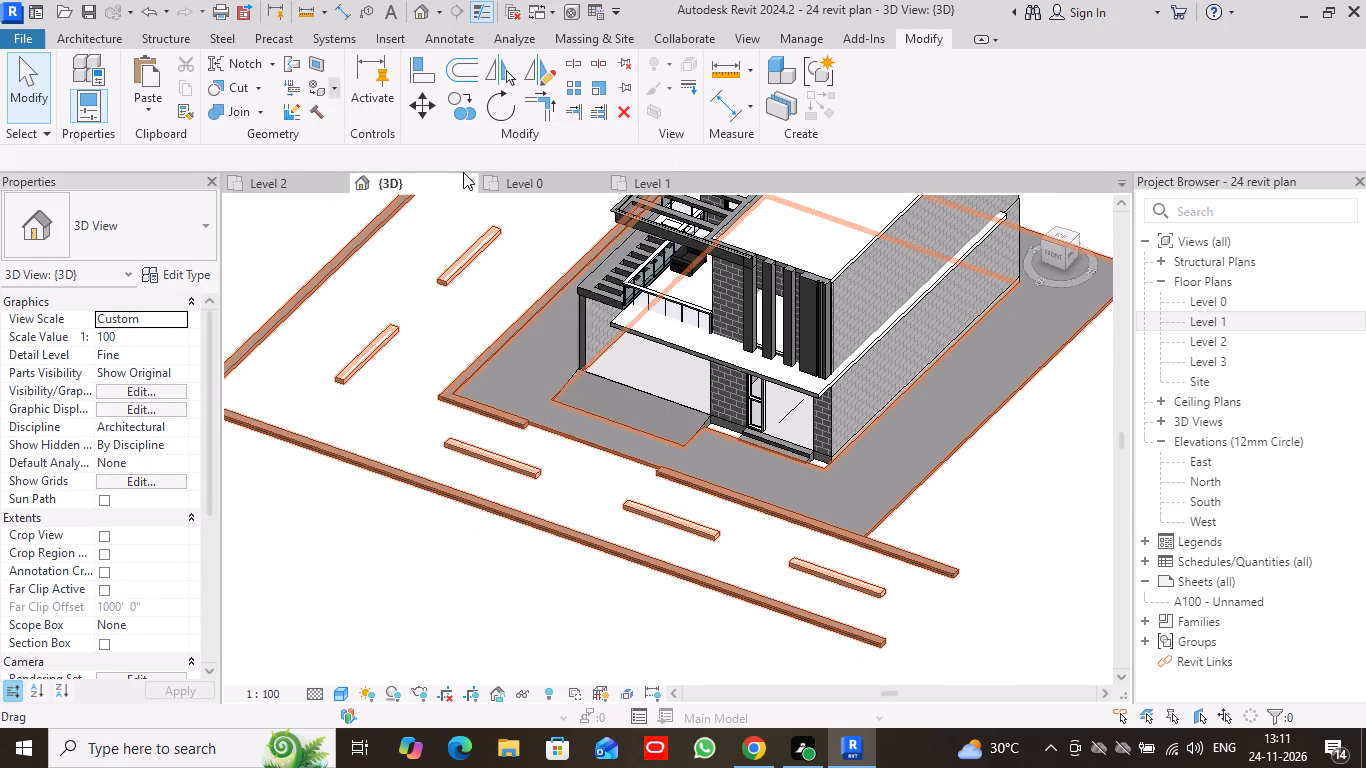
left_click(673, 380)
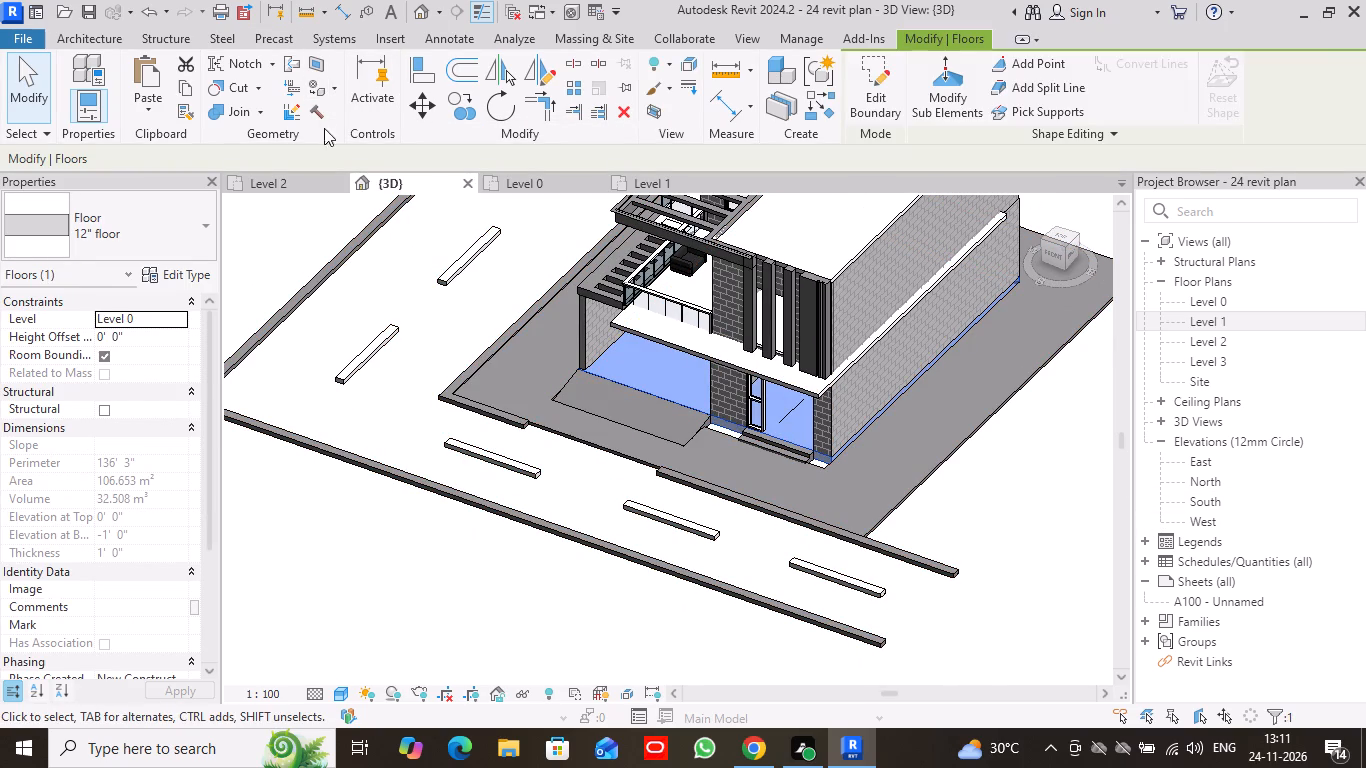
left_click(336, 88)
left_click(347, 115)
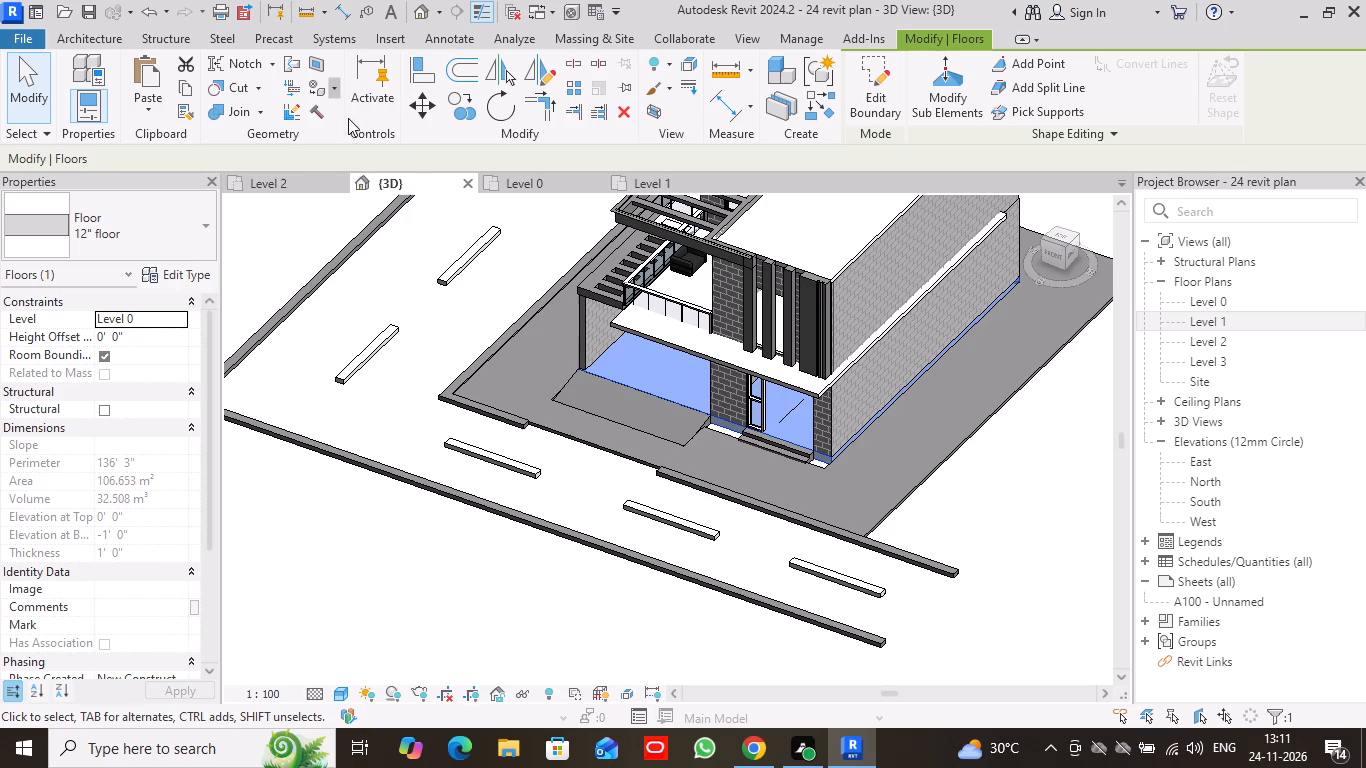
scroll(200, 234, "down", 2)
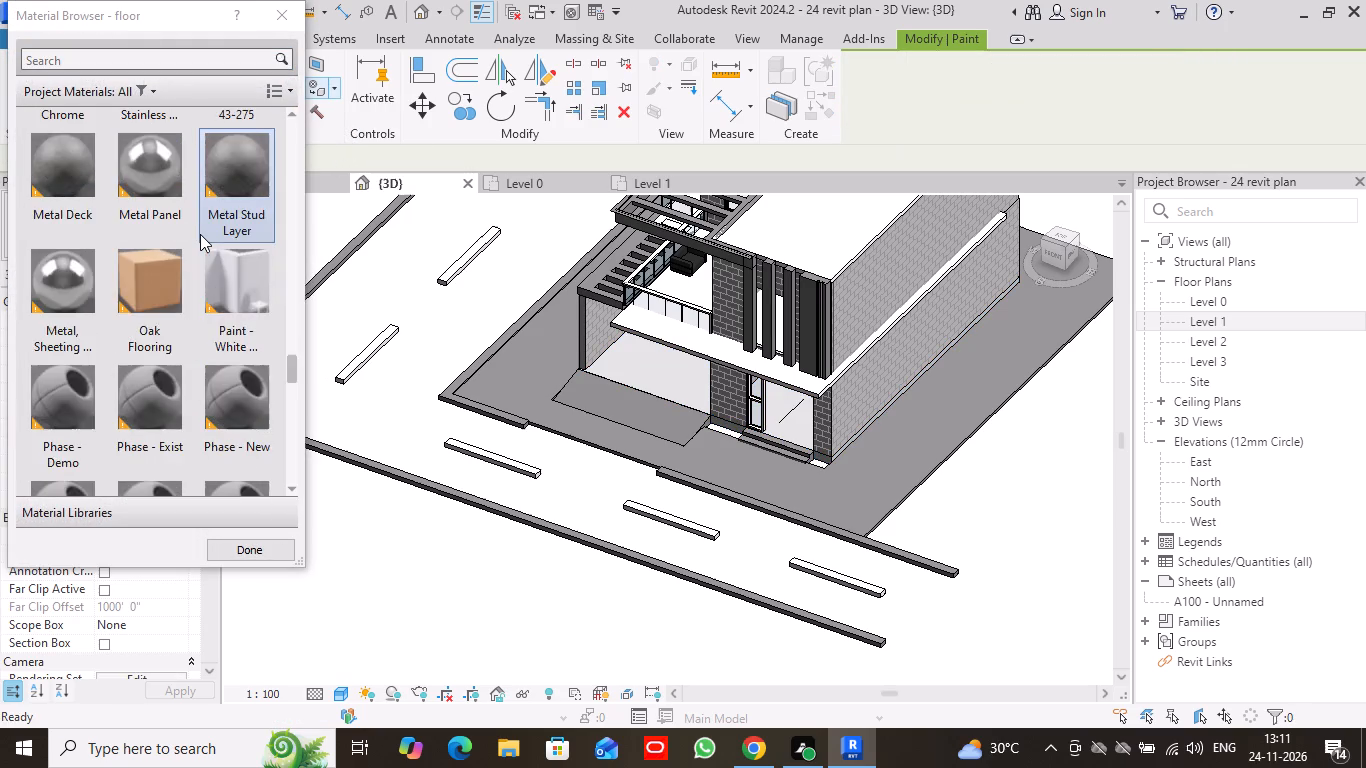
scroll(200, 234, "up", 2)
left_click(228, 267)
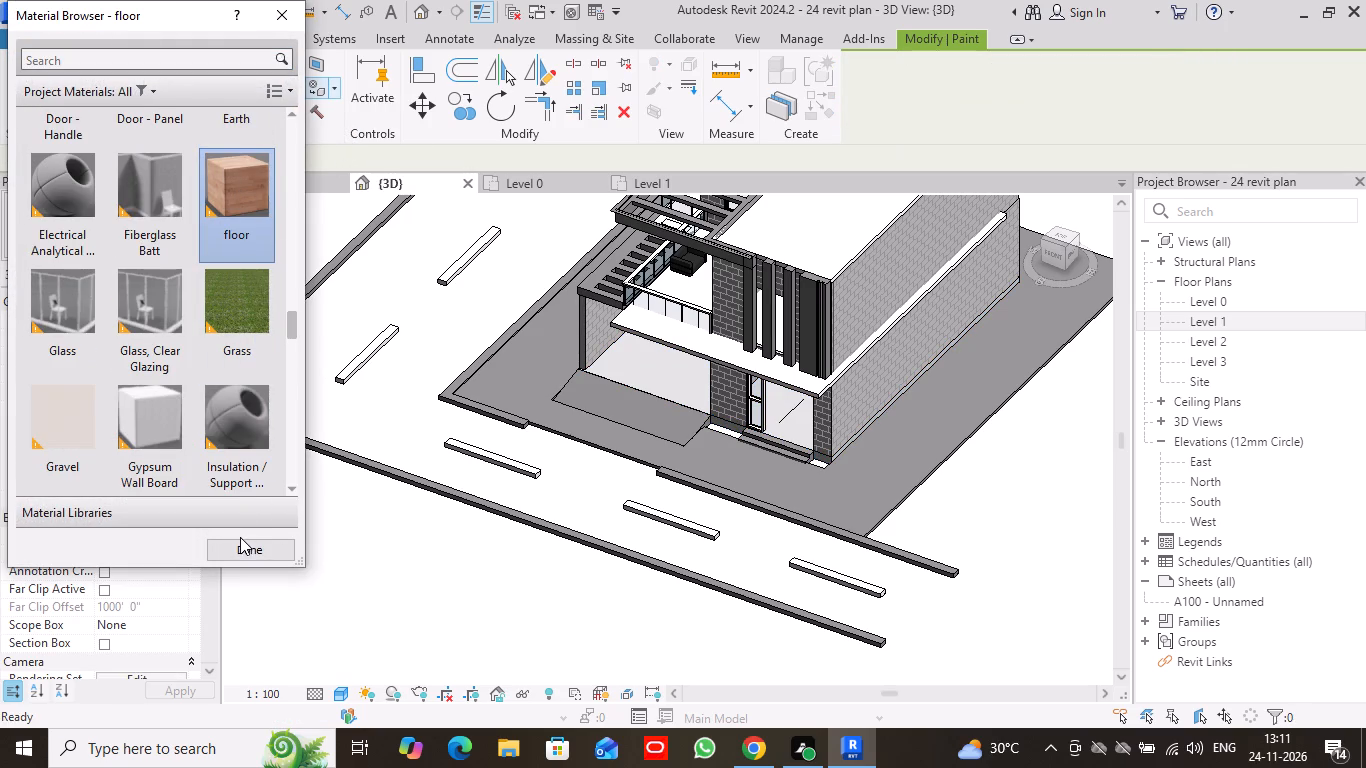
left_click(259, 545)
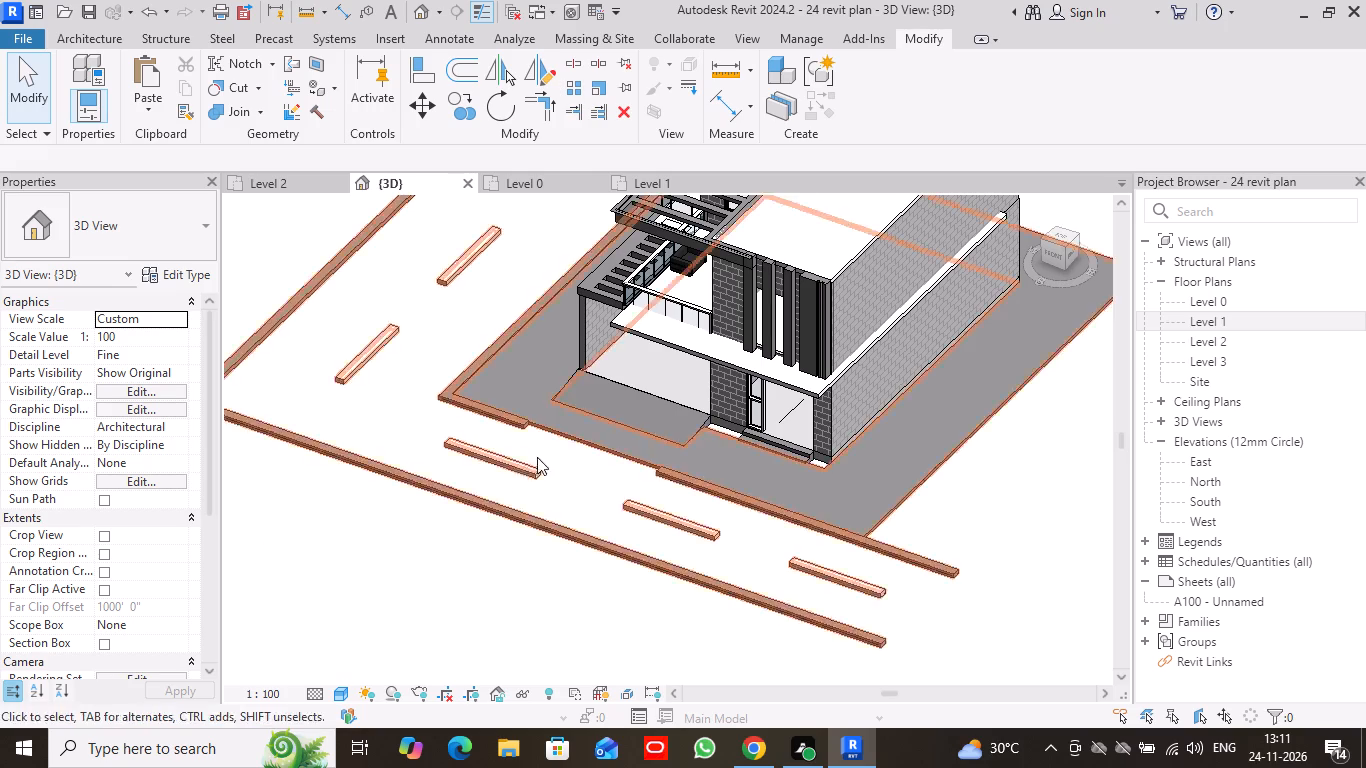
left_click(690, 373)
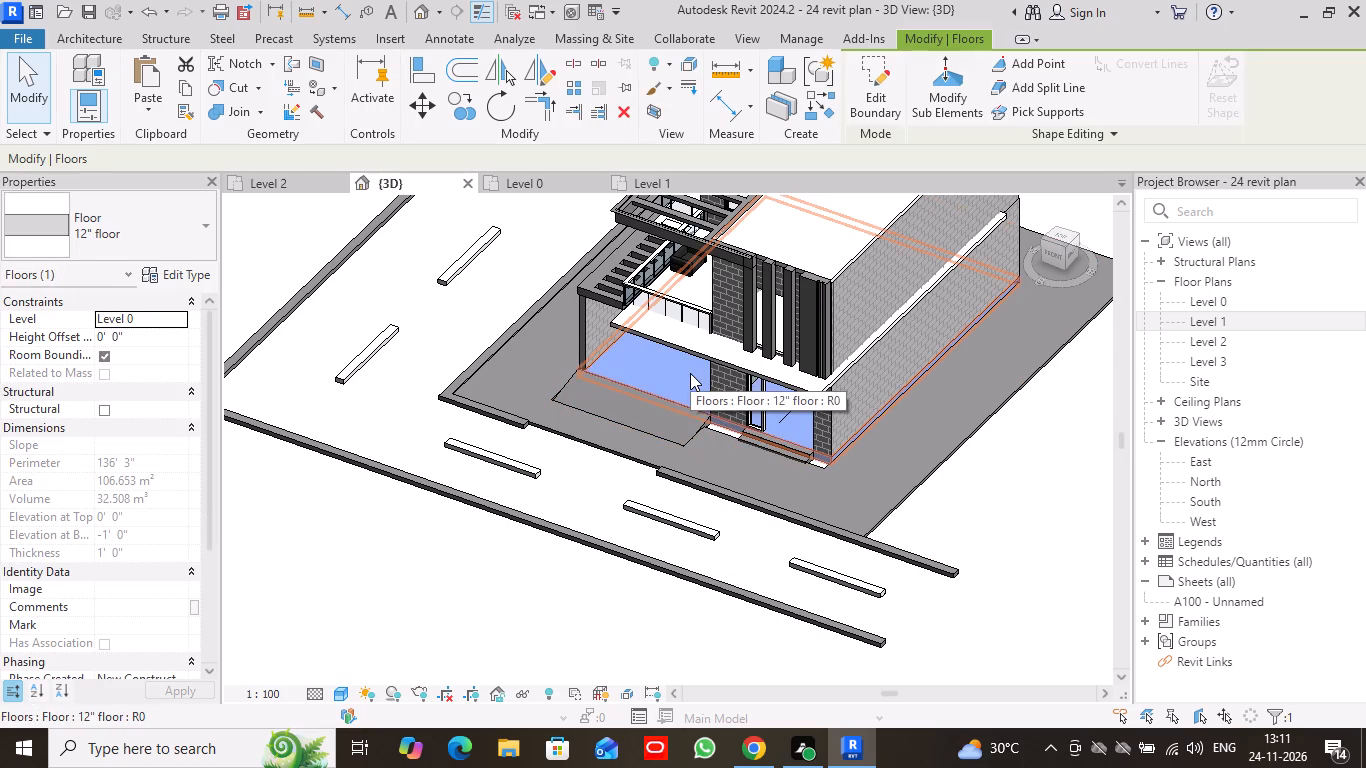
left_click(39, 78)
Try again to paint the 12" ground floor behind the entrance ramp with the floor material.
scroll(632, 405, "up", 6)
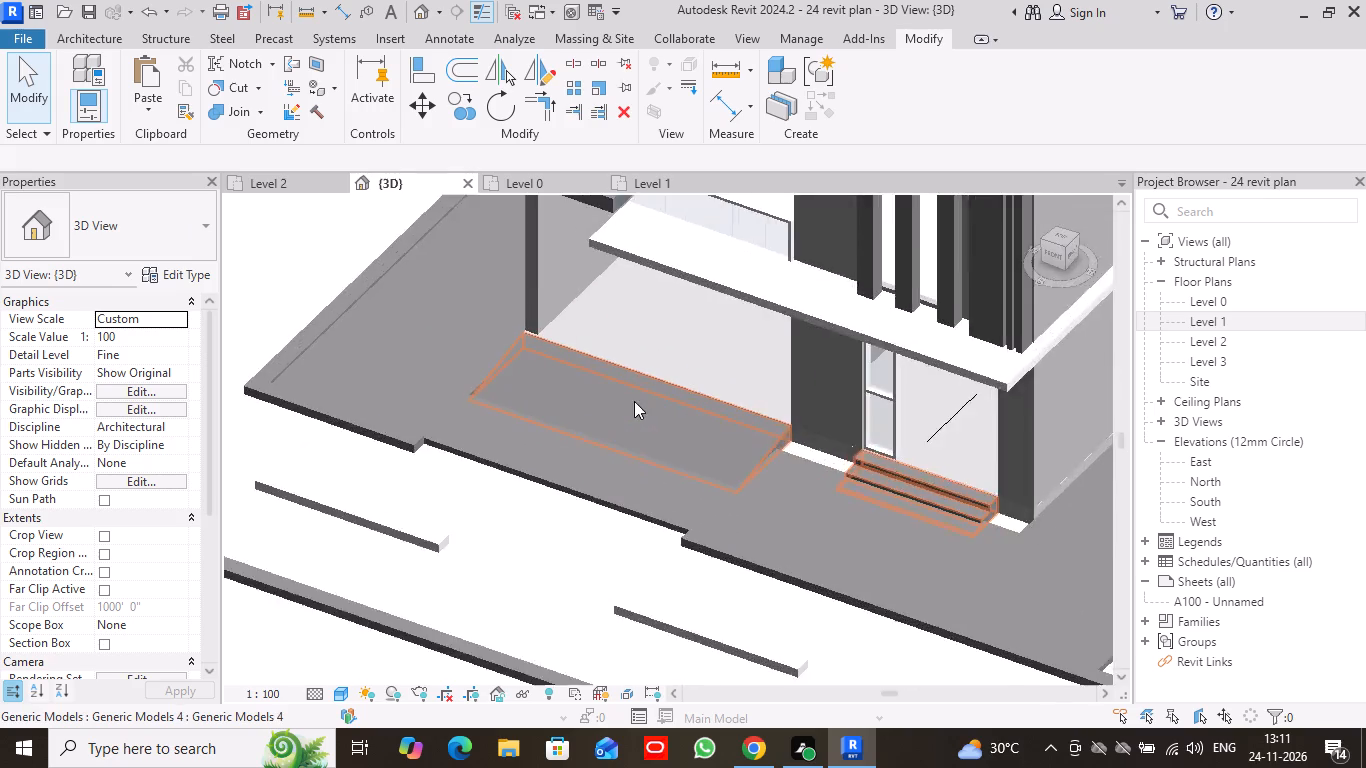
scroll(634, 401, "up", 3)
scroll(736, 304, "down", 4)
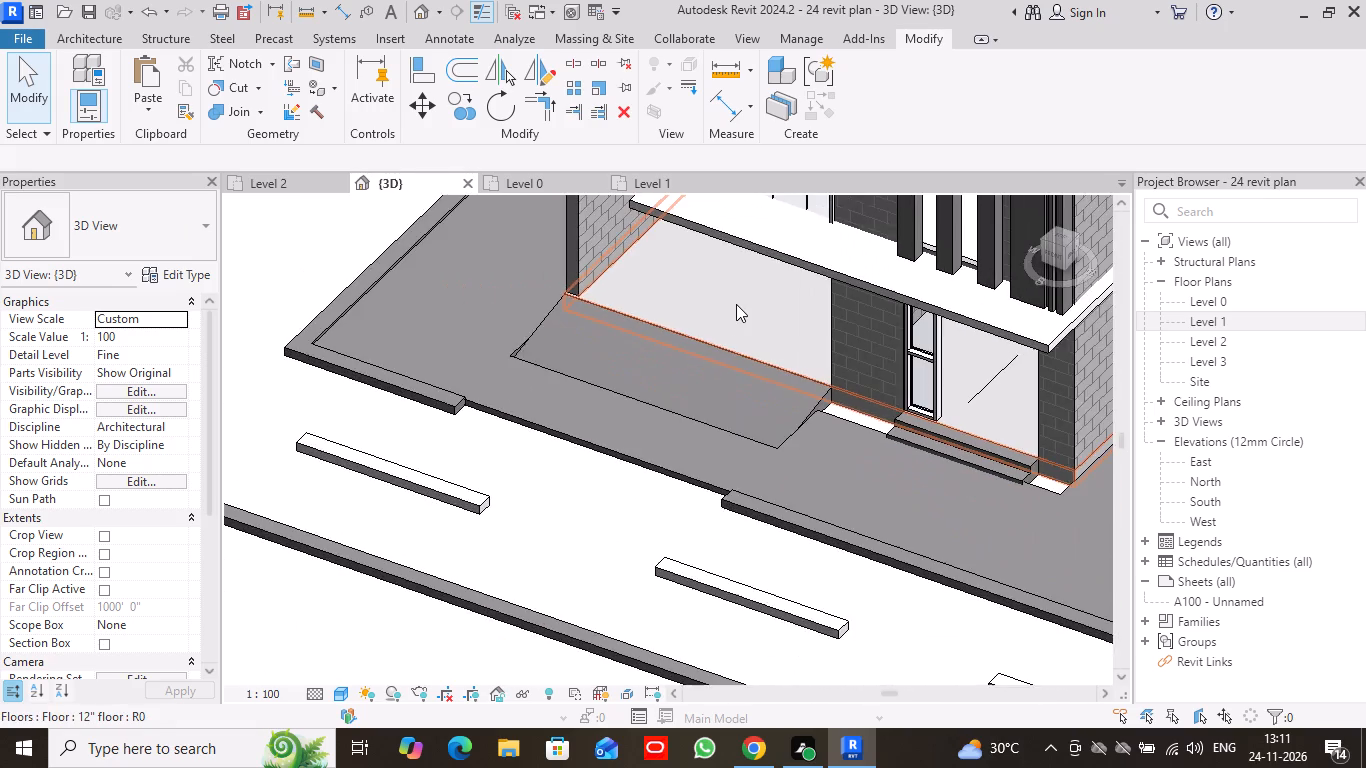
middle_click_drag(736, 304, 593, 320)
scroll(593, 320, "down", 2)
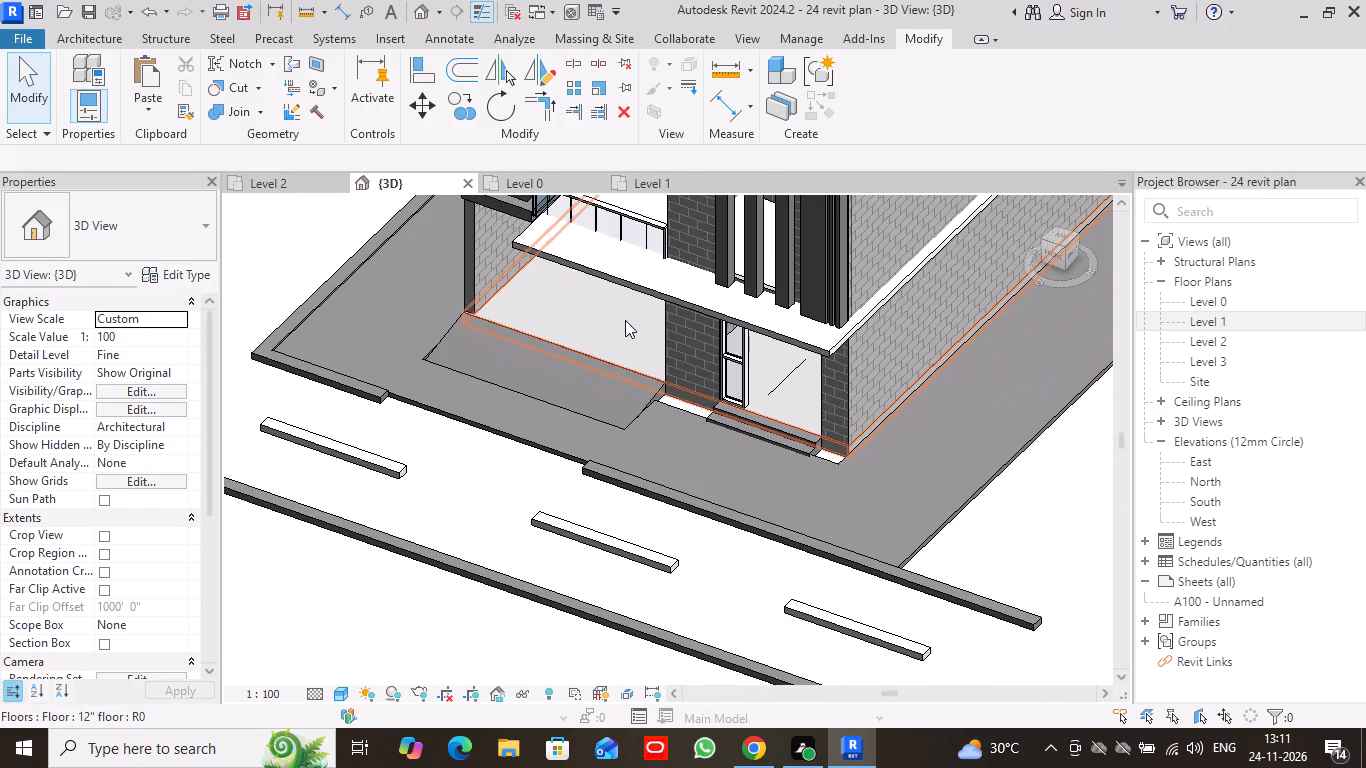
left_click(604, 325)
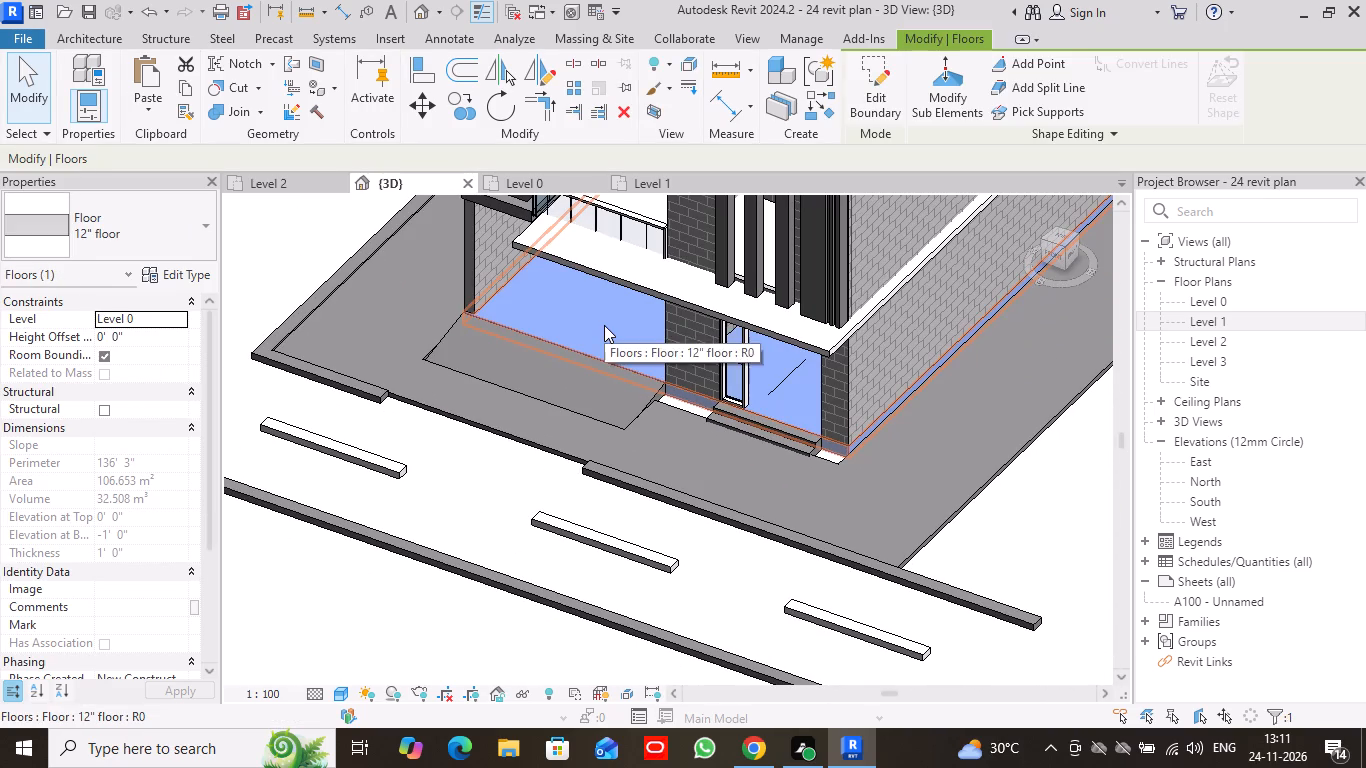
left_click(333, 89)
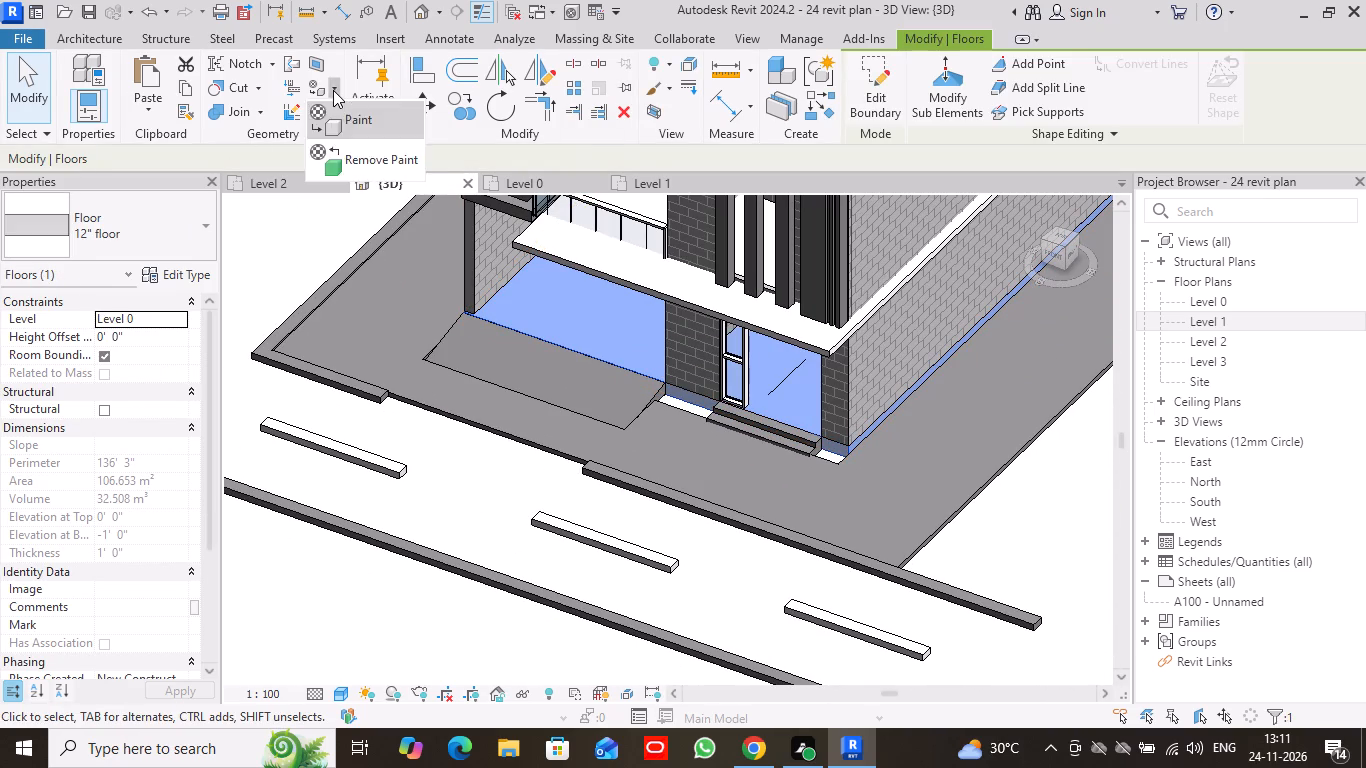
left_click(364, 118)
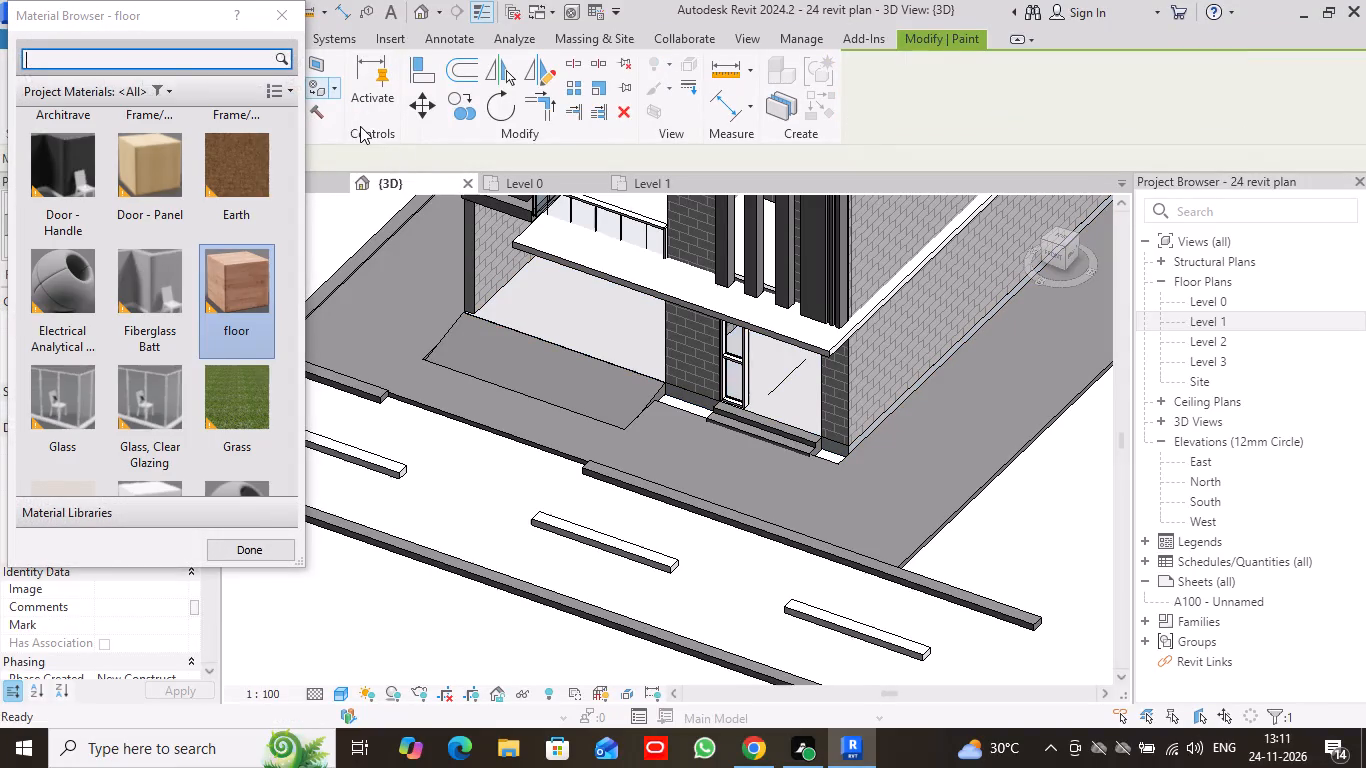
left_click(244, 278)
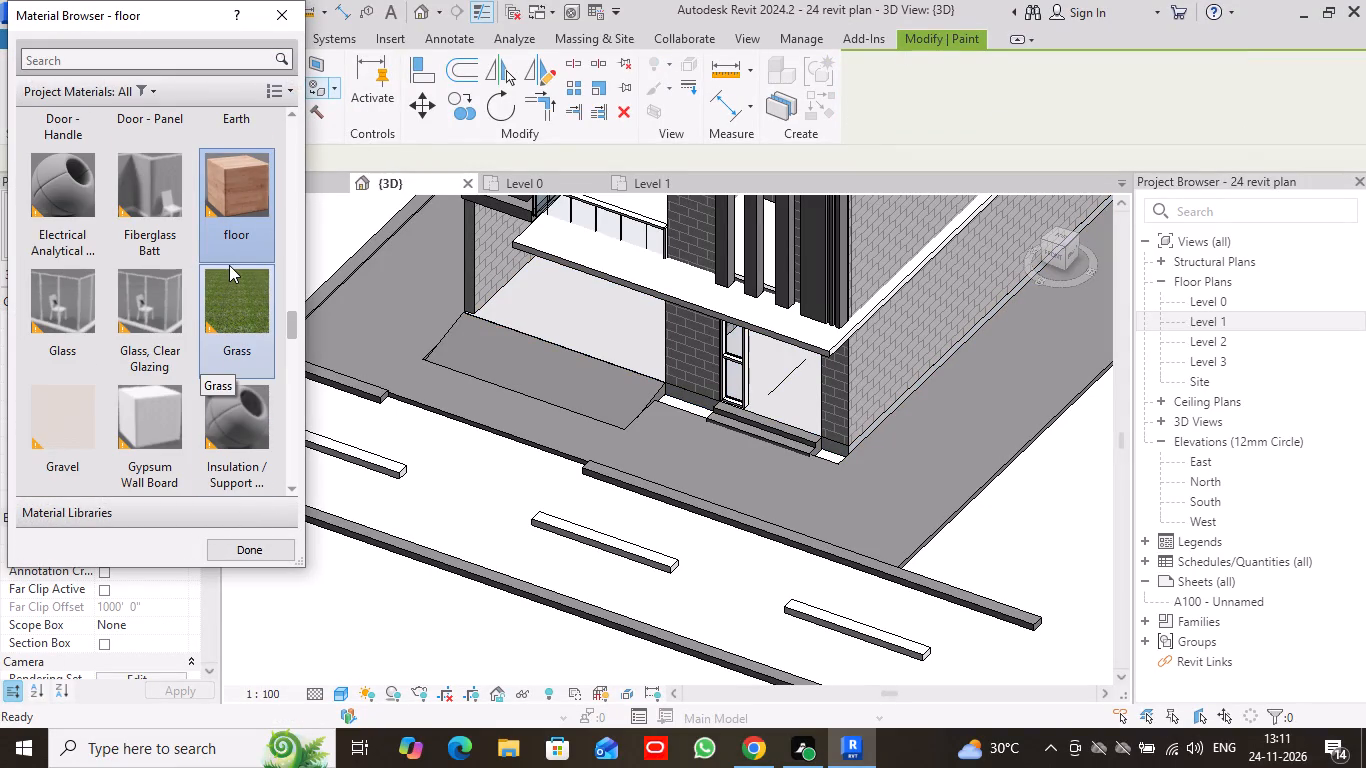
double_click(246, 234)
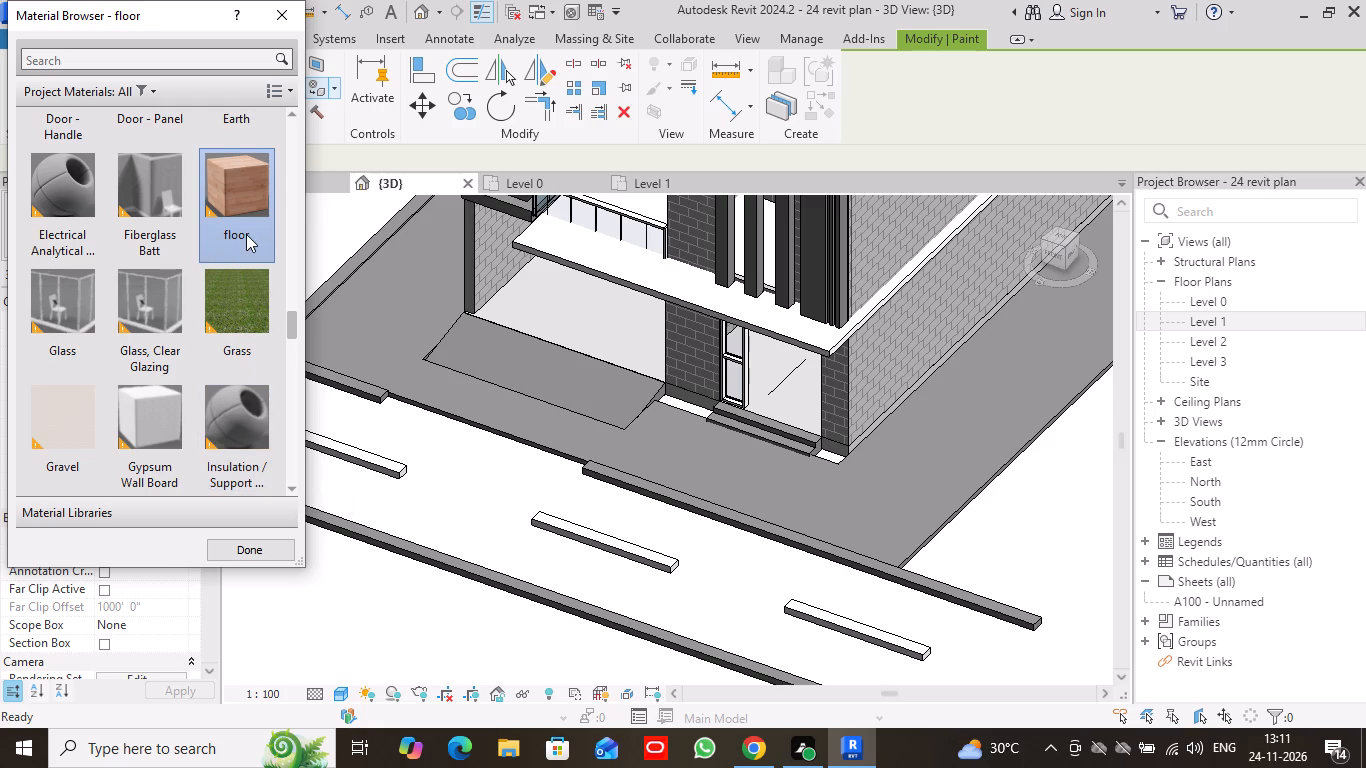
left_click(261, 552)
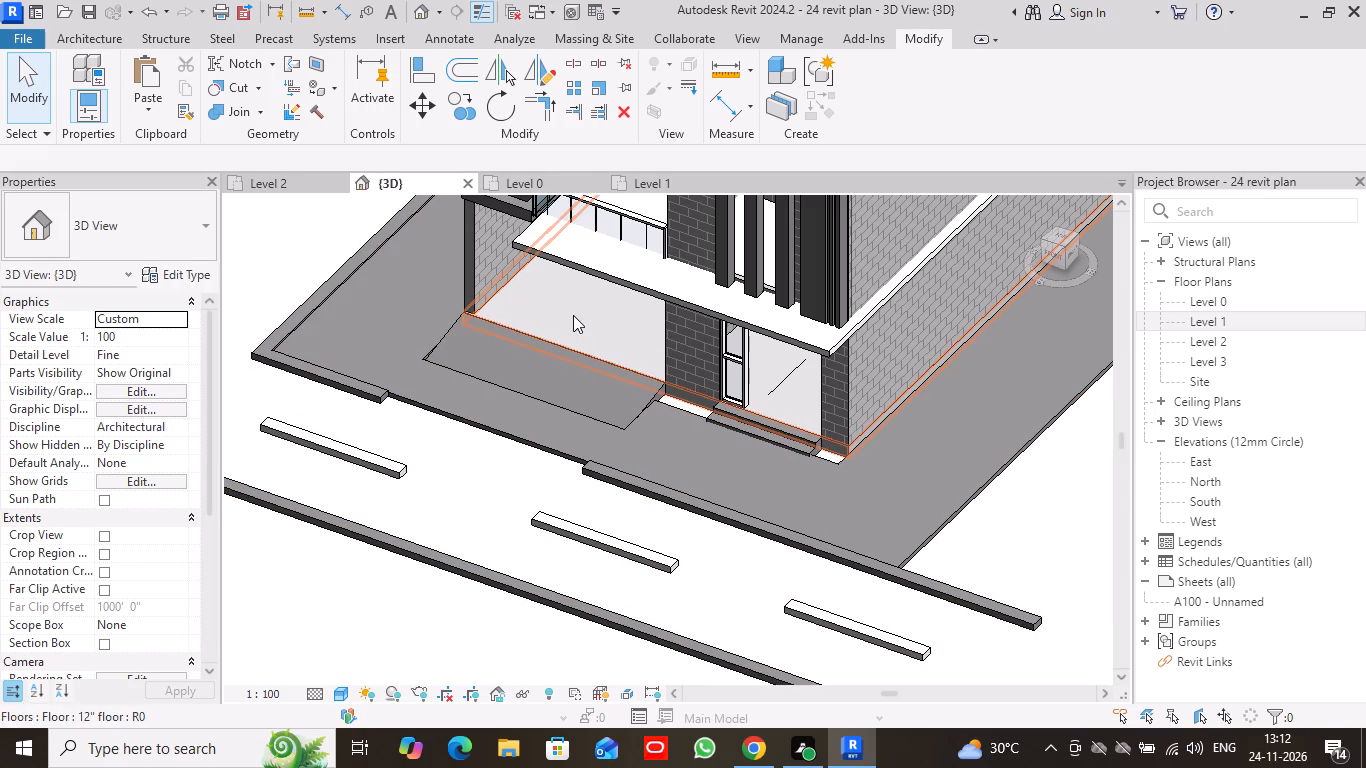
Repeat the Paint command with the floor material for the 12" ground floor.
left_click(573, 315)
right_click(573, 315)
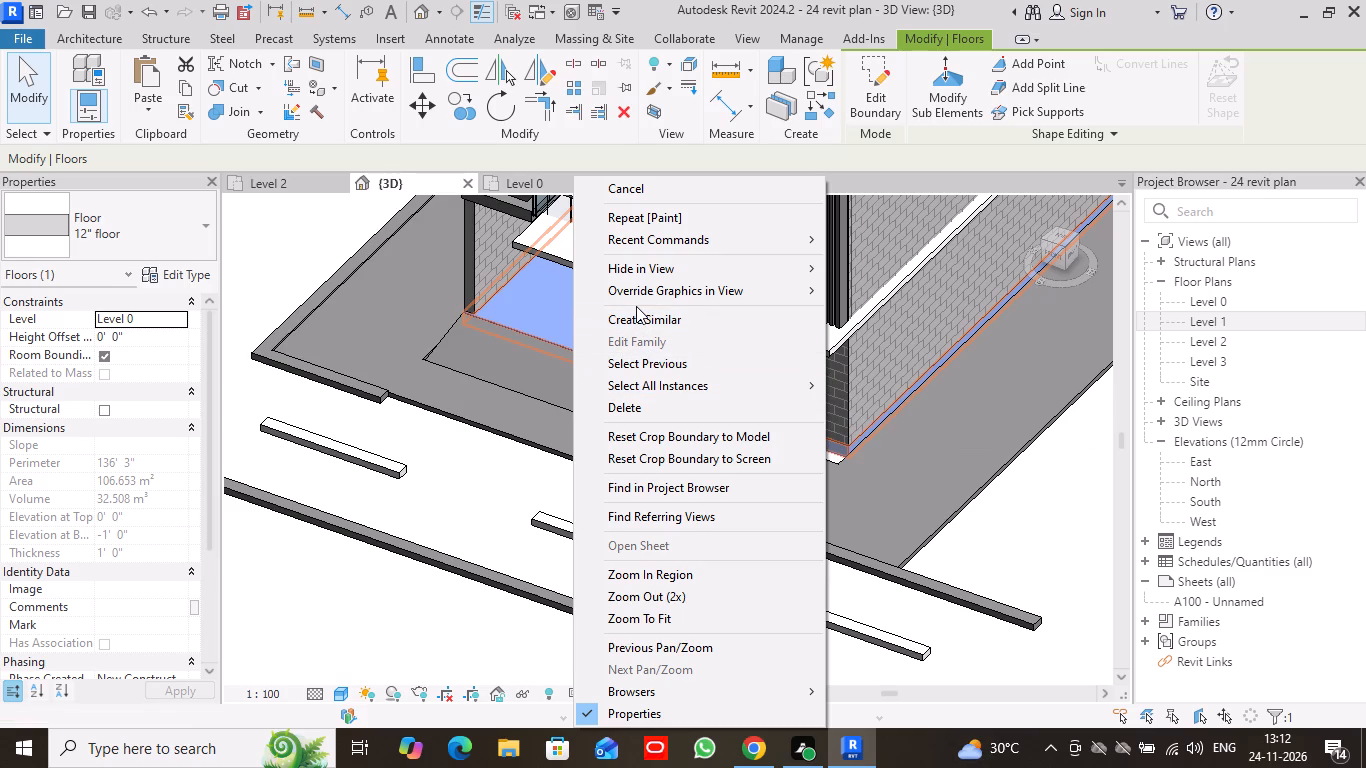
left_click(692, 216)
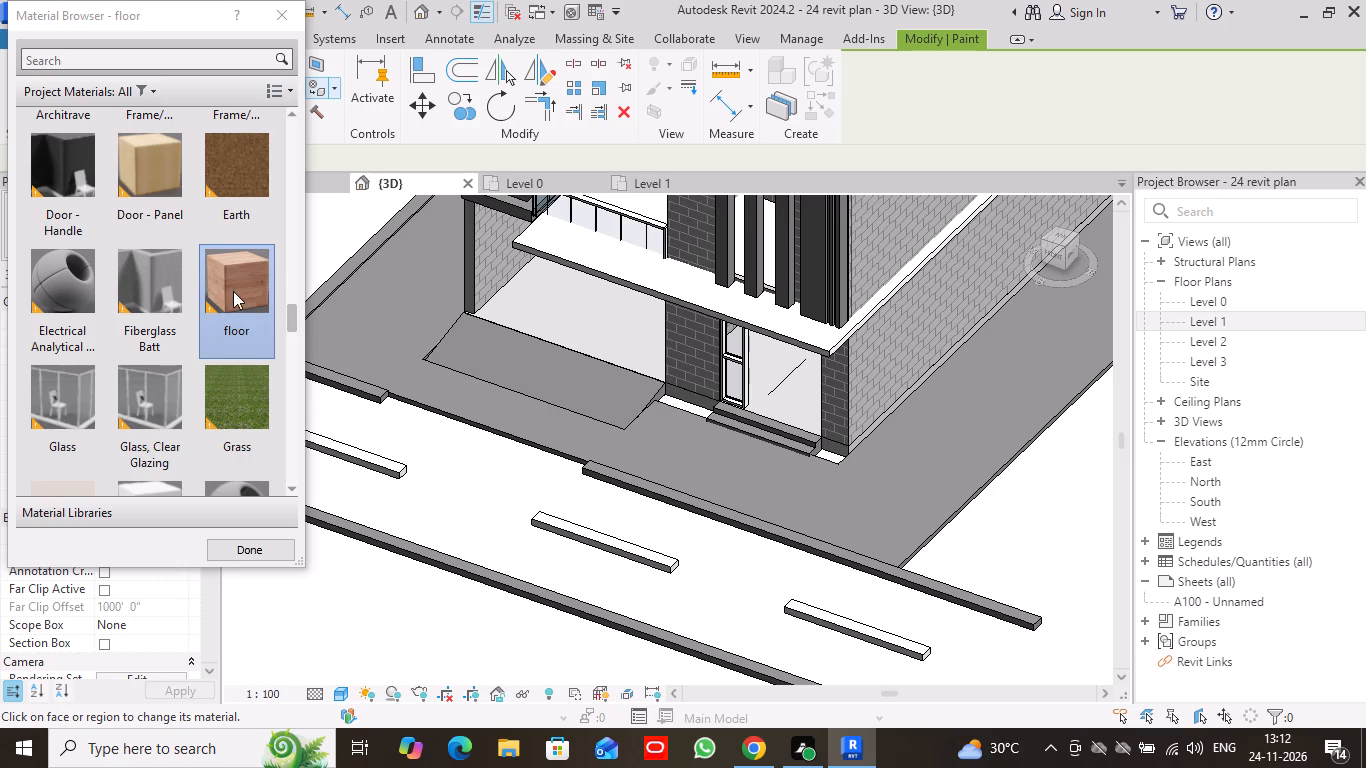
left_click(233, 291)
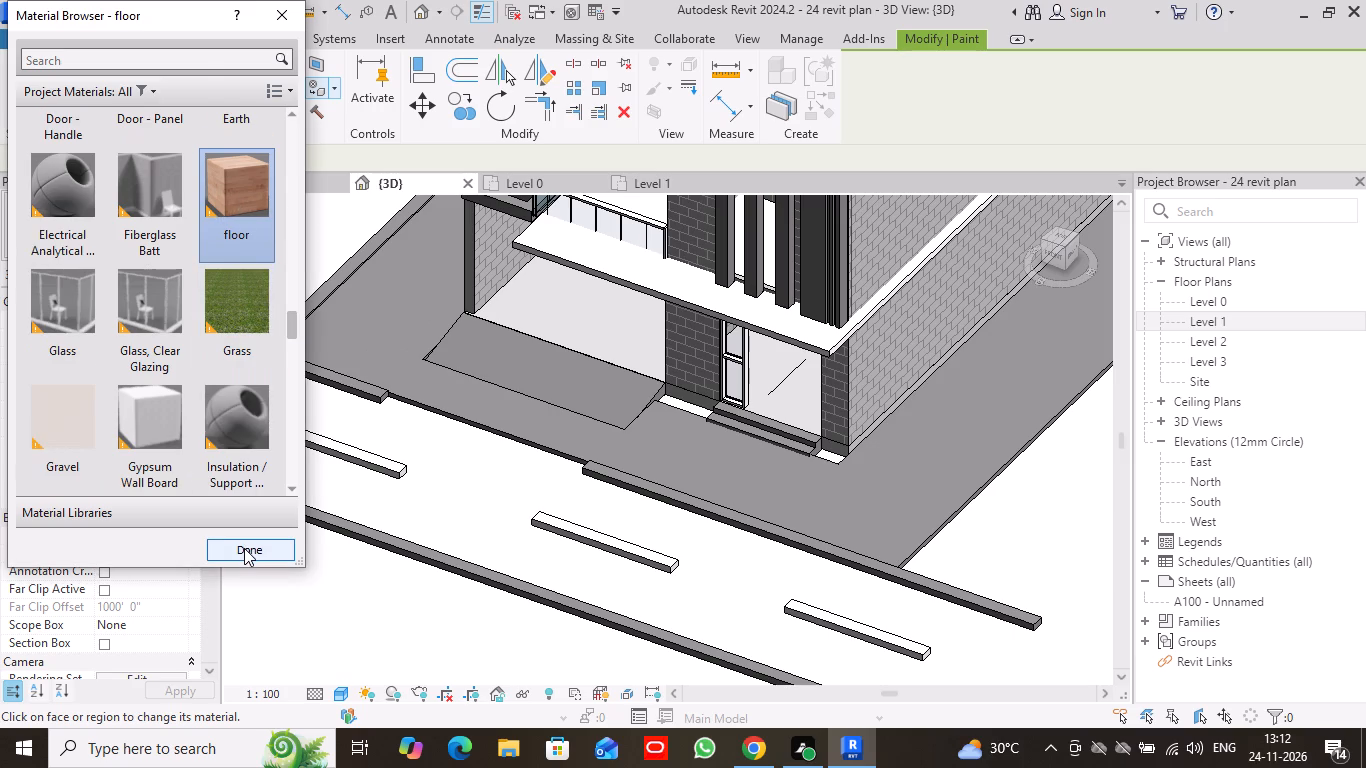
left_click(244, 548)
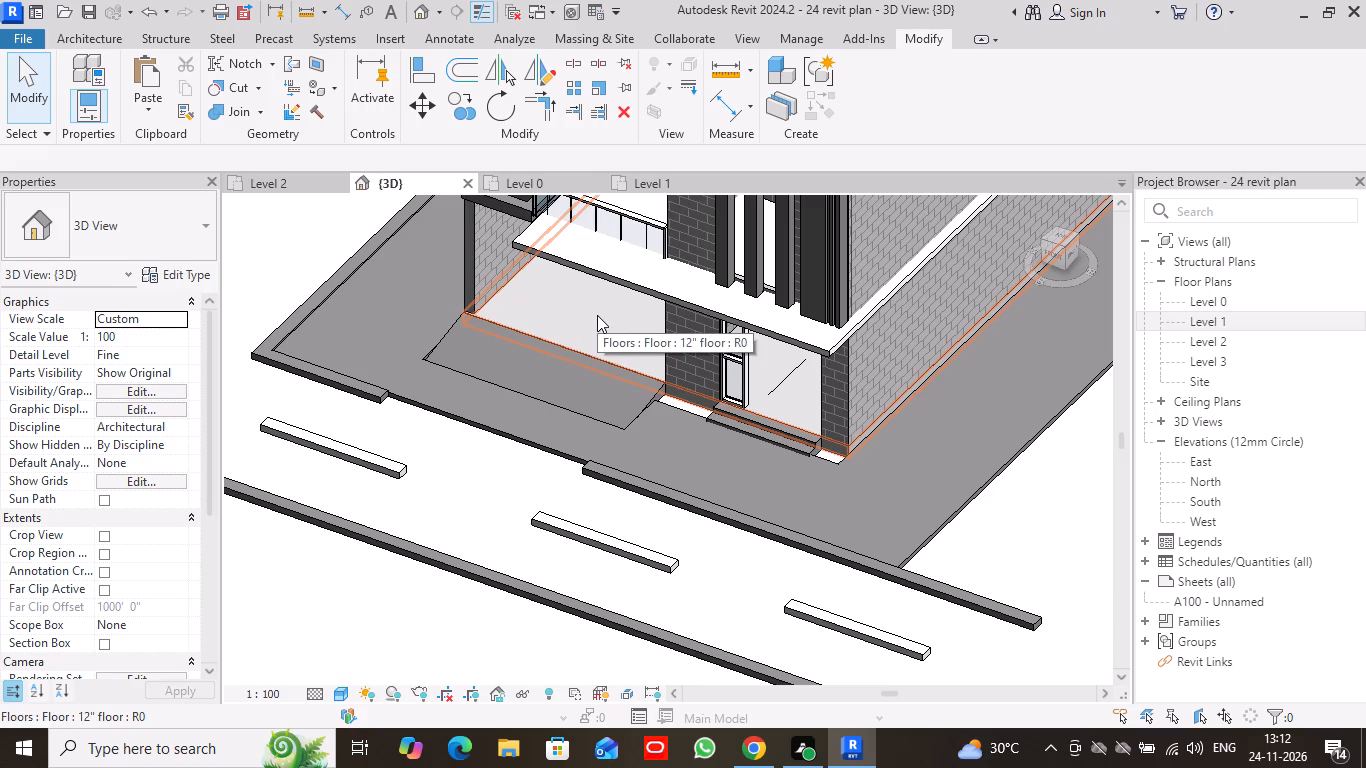
Set the 3D view's visual style to Shaded.
scroll(606, 316, "down", 3)
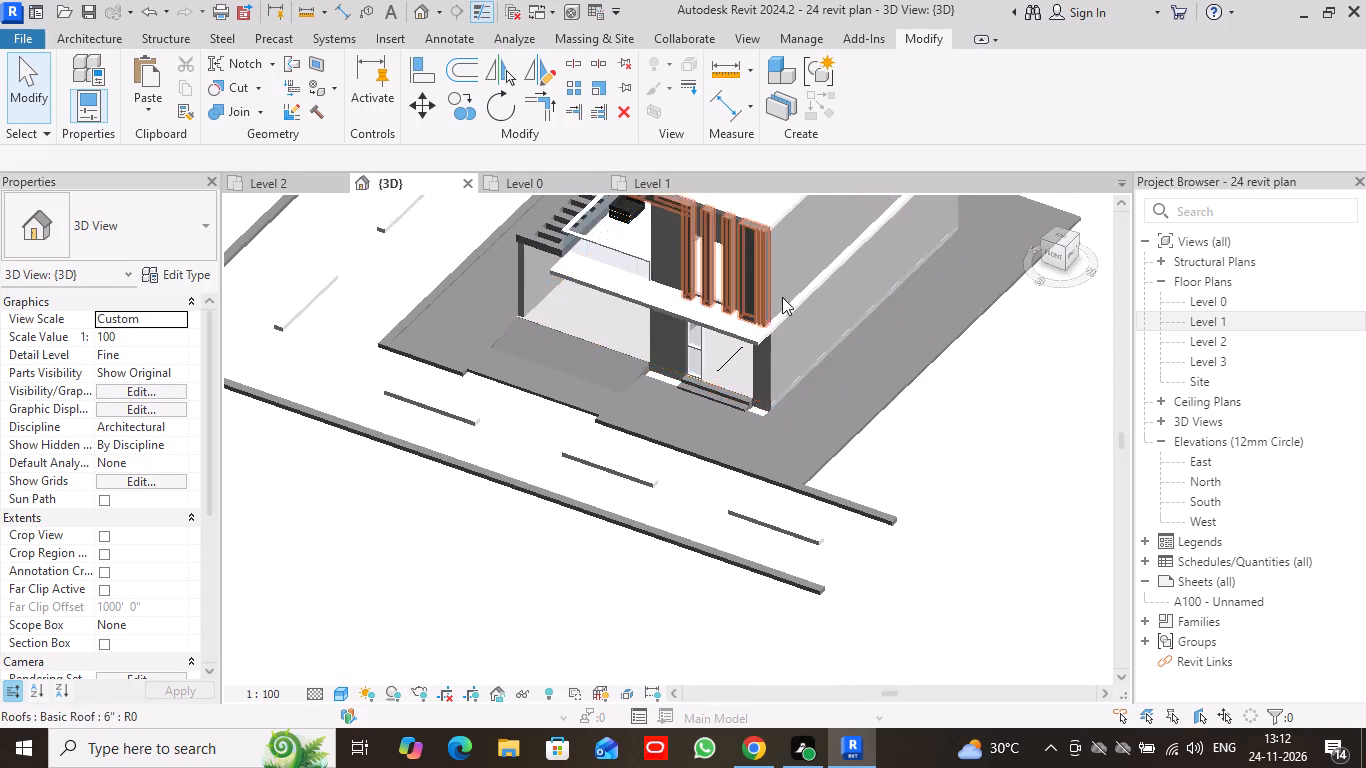
middle_click_drag(832, 279, 774, 356)
scroll(812, 309, "down", 1)
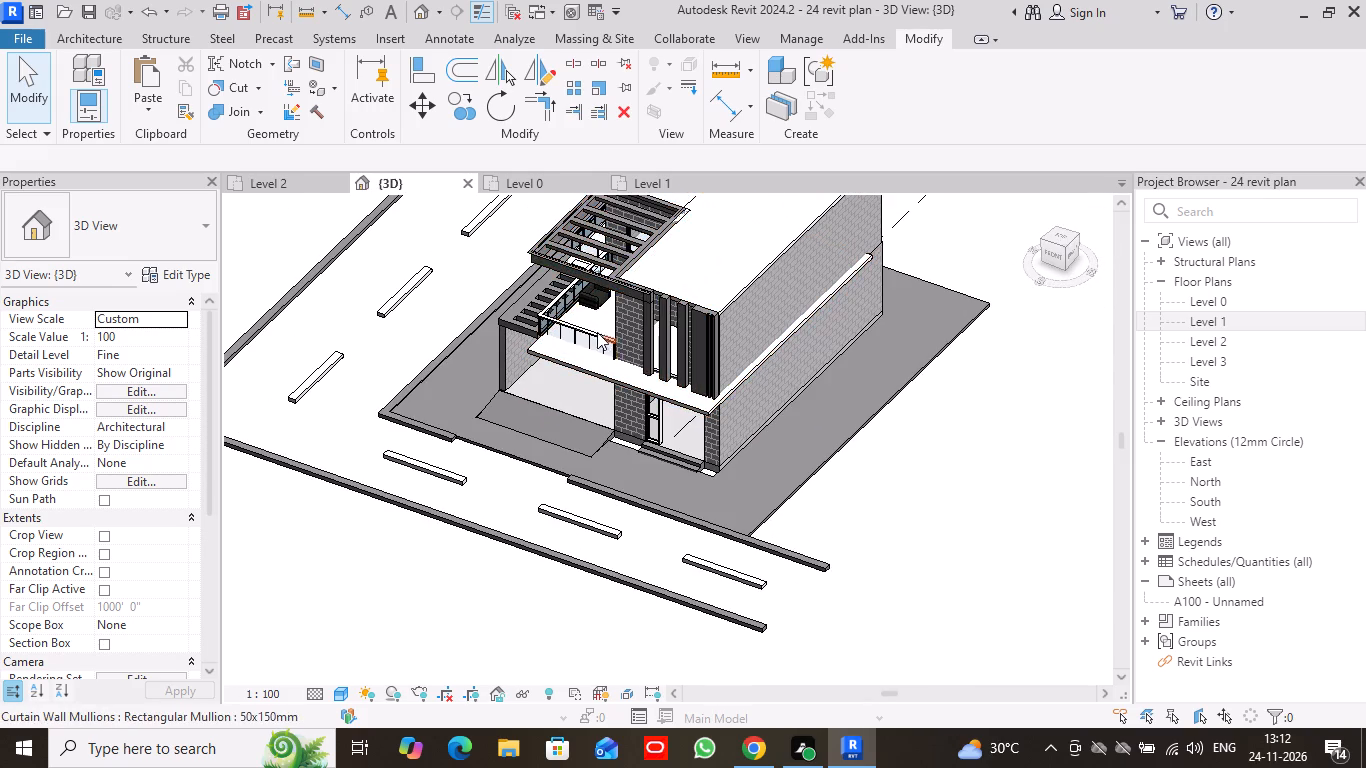
scroll(597, 332, "up", 4)
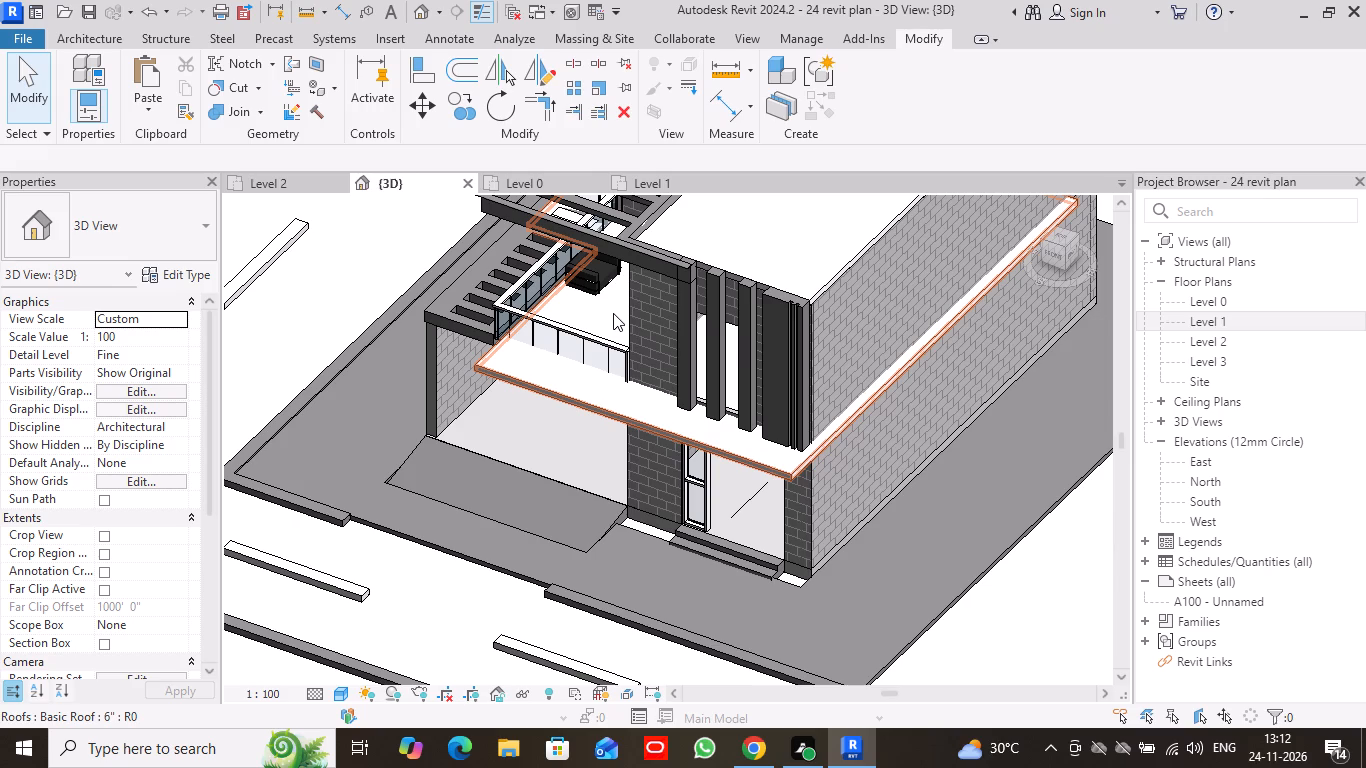
scroll(642, 392, "down", 2)
middle_click_drag(650, 590, 656, 452)
left_click(337, 690)
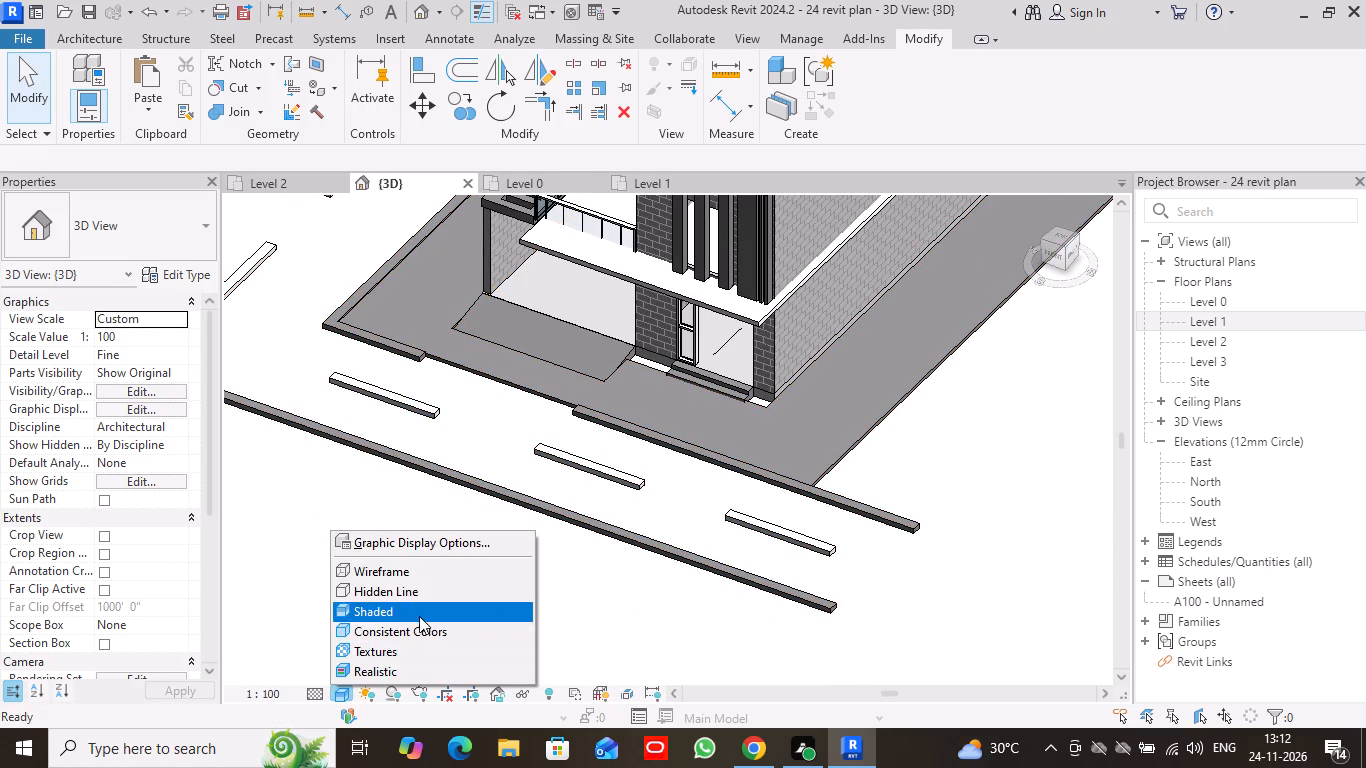
left_click(421, 615)
Examine the ground floor, the facade and the surrounding site in the shaded 3D view to check the floor finish.
scroll(544, 289, "up", 8)
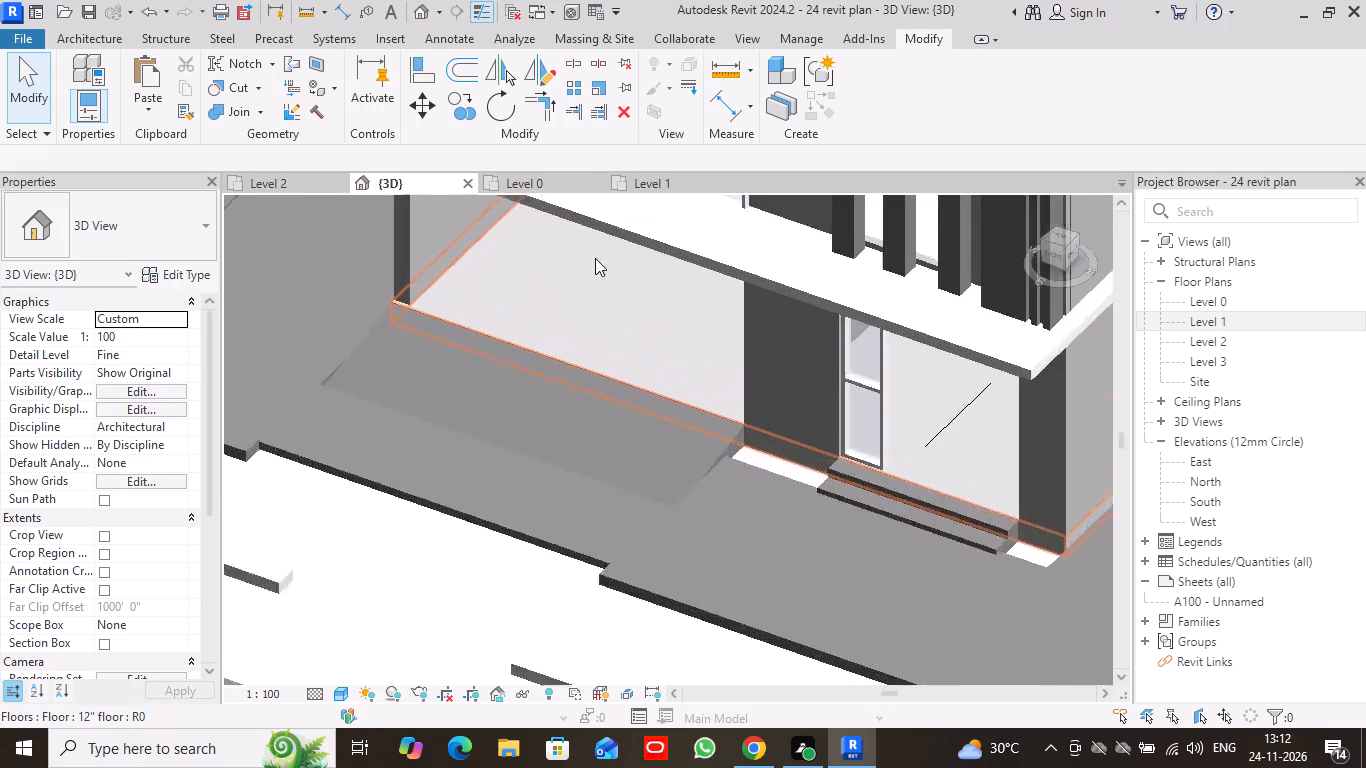
scroll(428, 630, "down", 5)
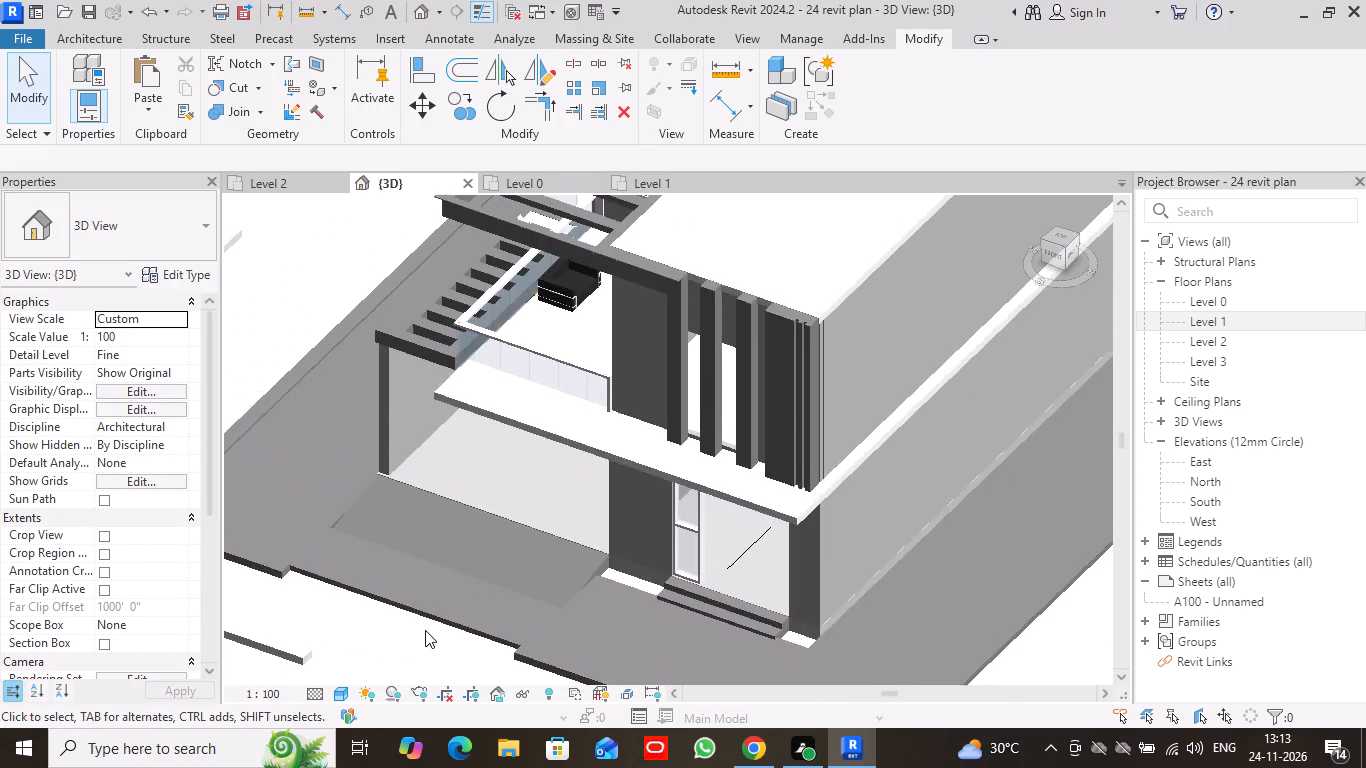
middle_click_drag(425, 630, 449, 460)
scroll(449, 460, "down", 2)
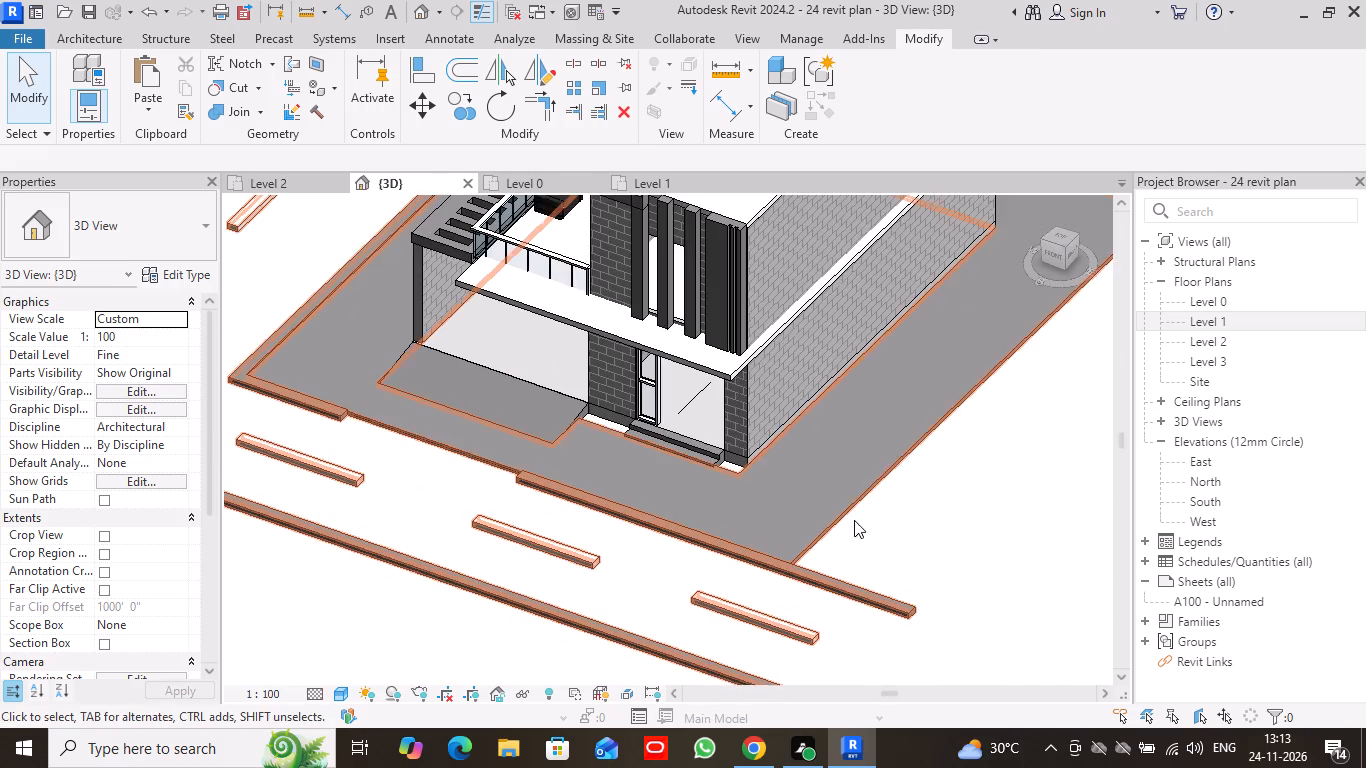
scroll(854, 520, "down", 2)
middle_click_drag(870, 530, 869, 488)
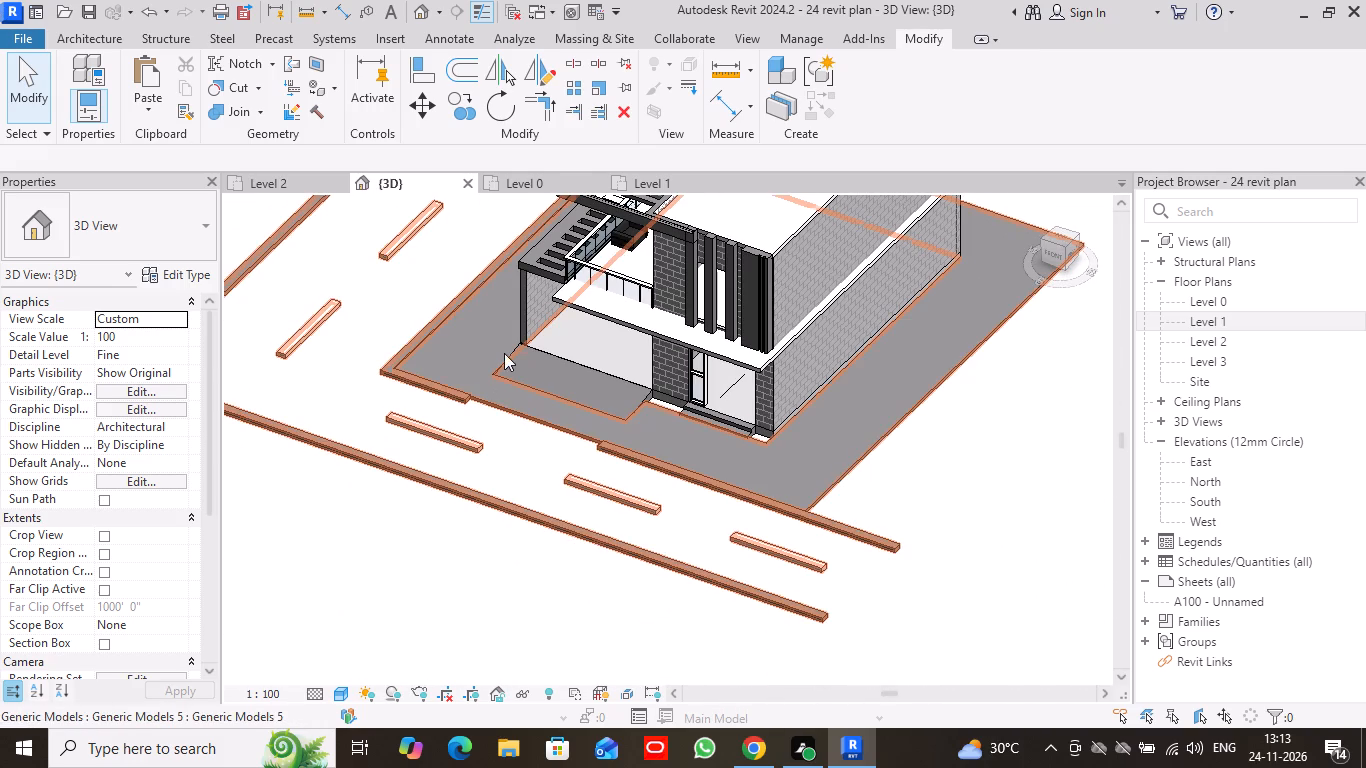
scroll(414, 302, "down", 1)
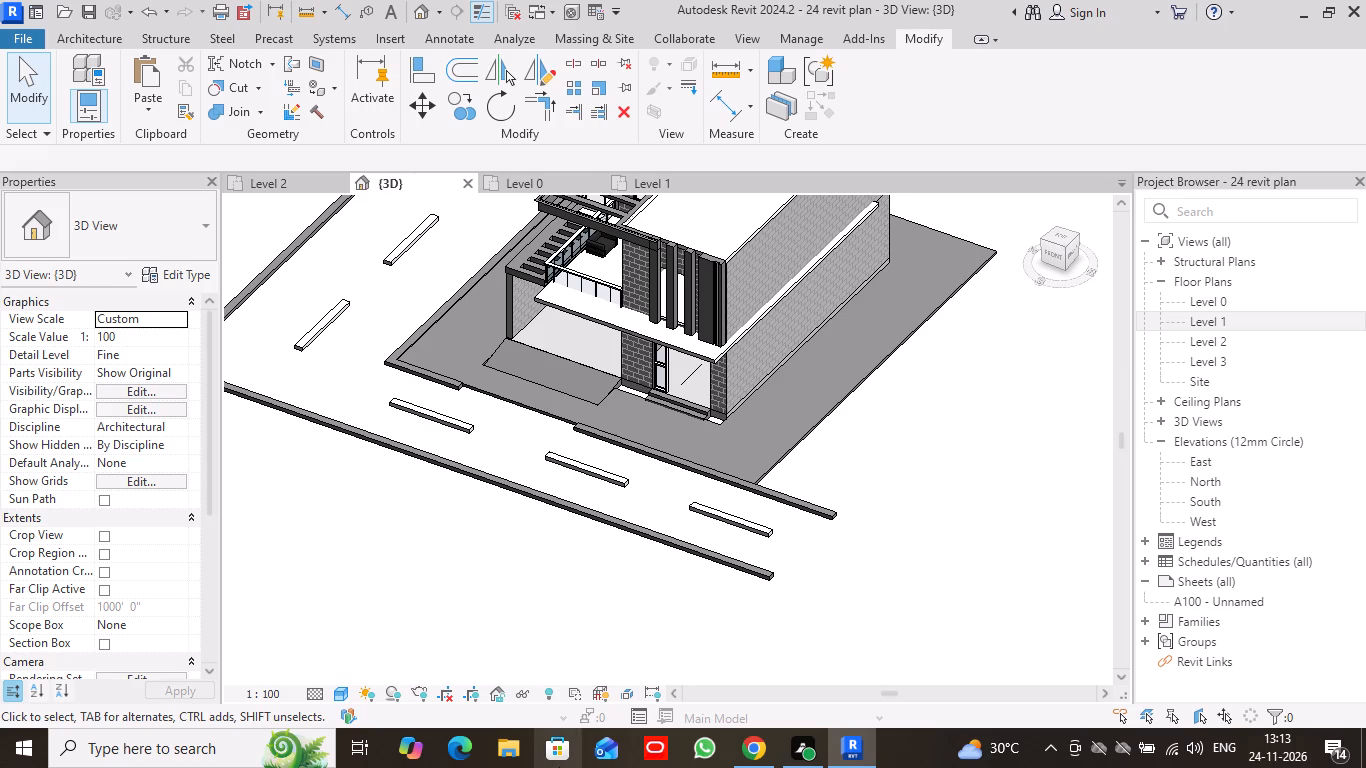
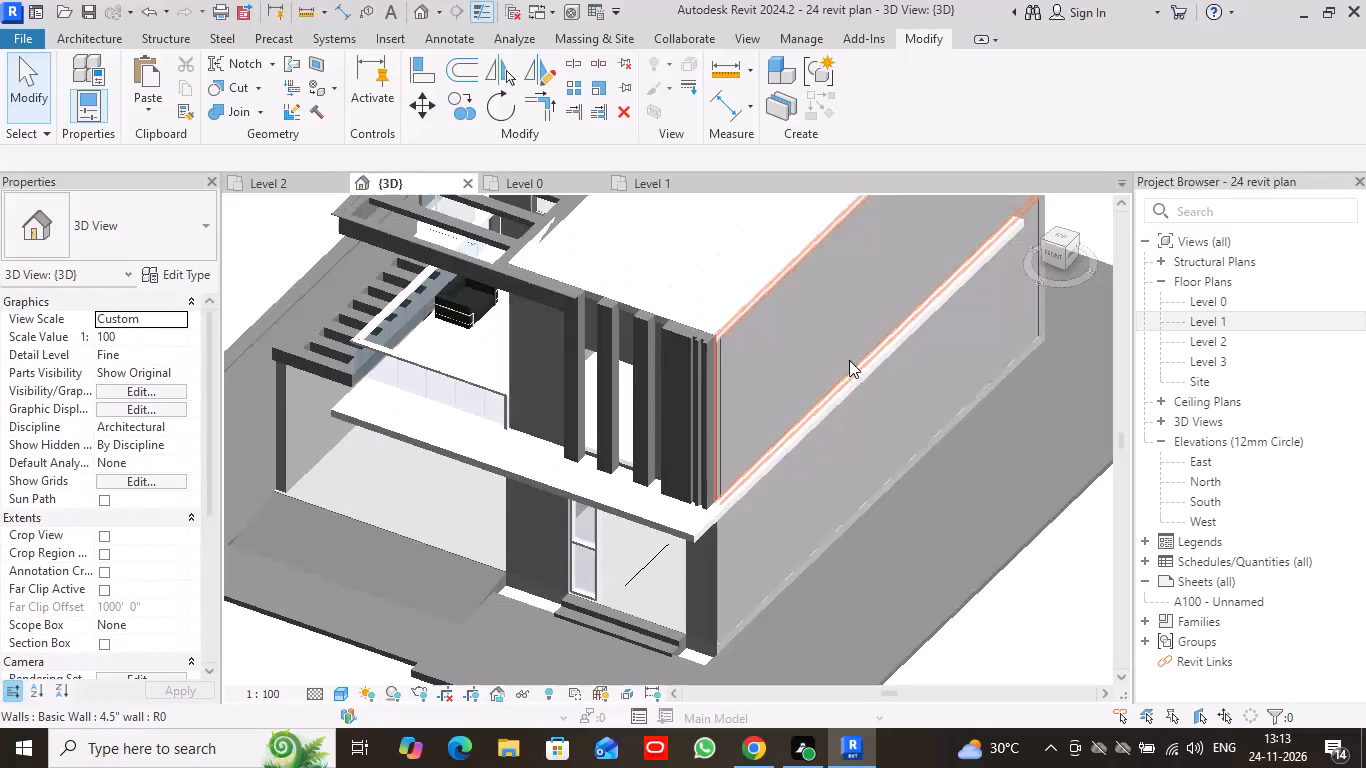
Paint the 12" ground floor behind the entrance ramp with the floor material.
middle_click_drag(1011, 311, 981, 354)
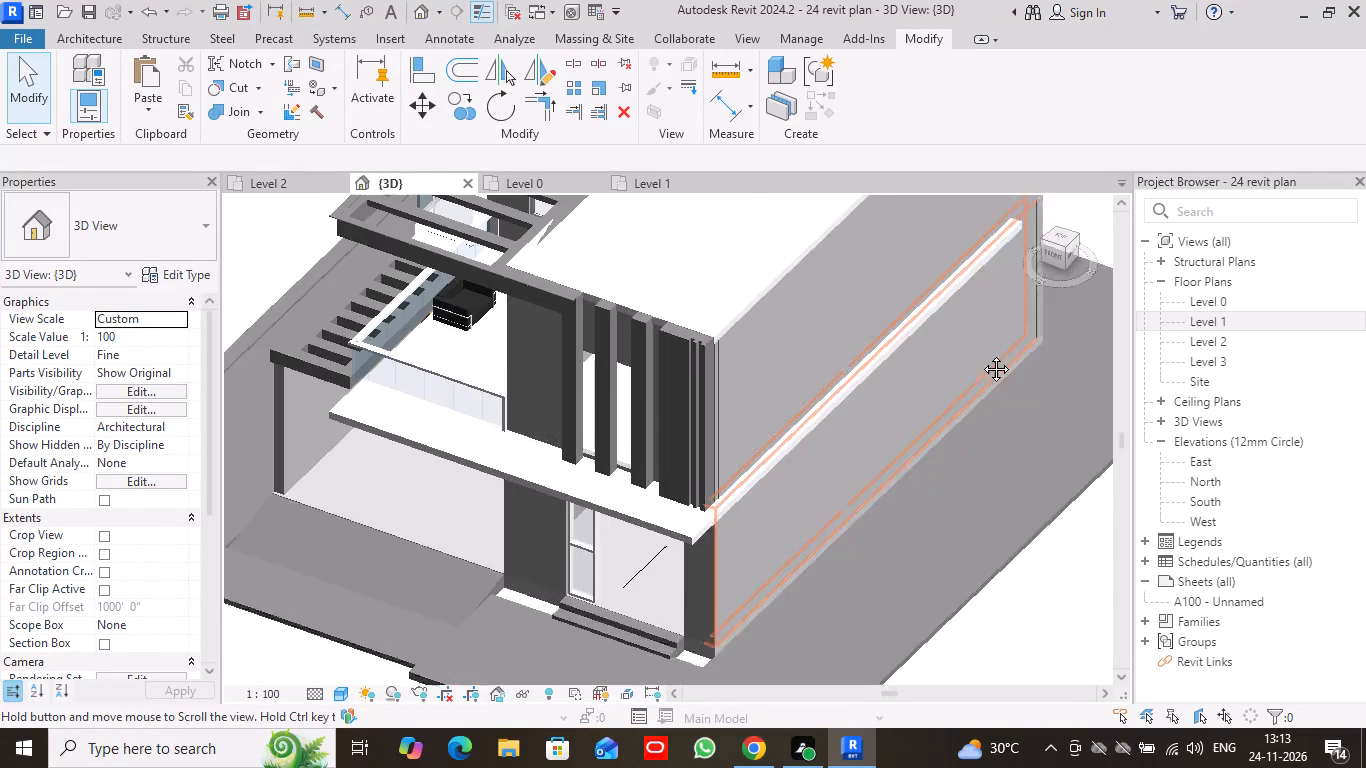
middle_click_drag(981, 354, 903, 460)
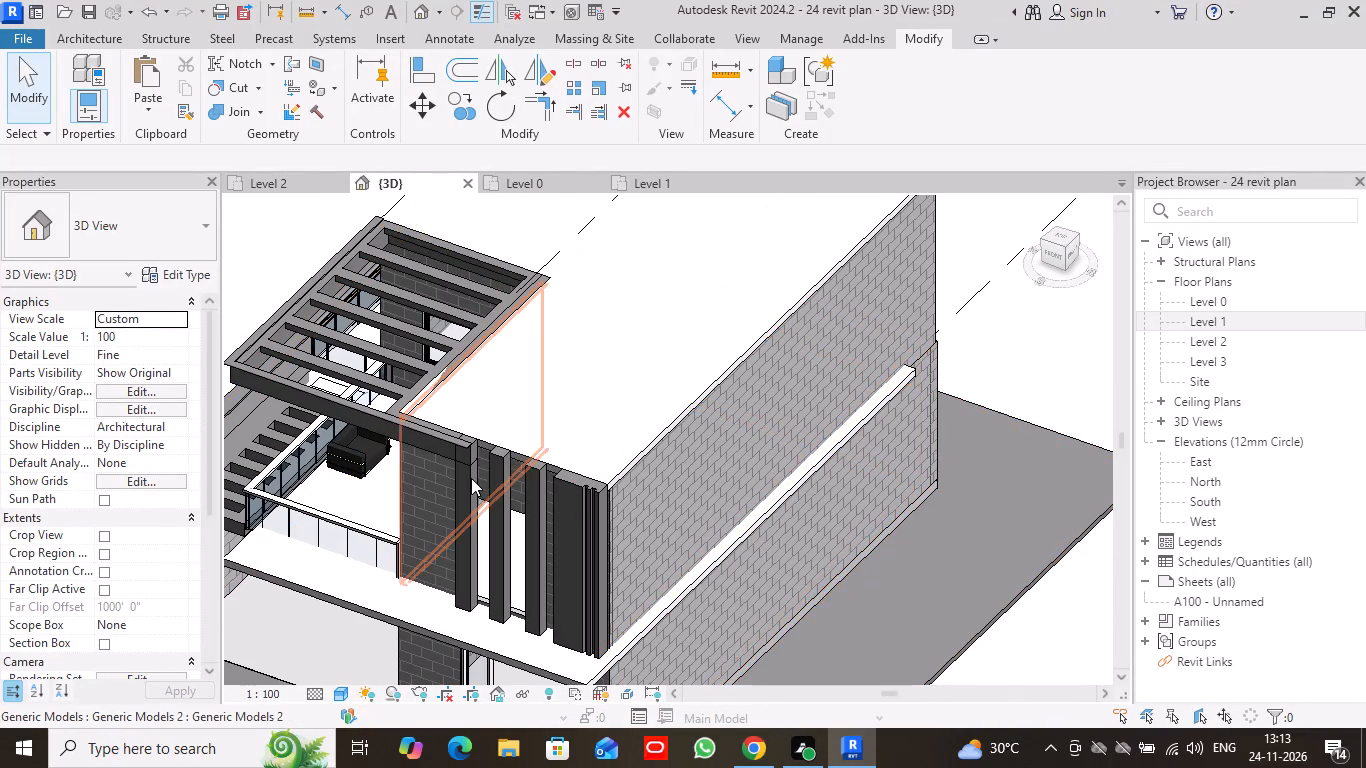
scroll(471, 478, "down", 2)
middle_click_drag(362, 599, 445, 528)
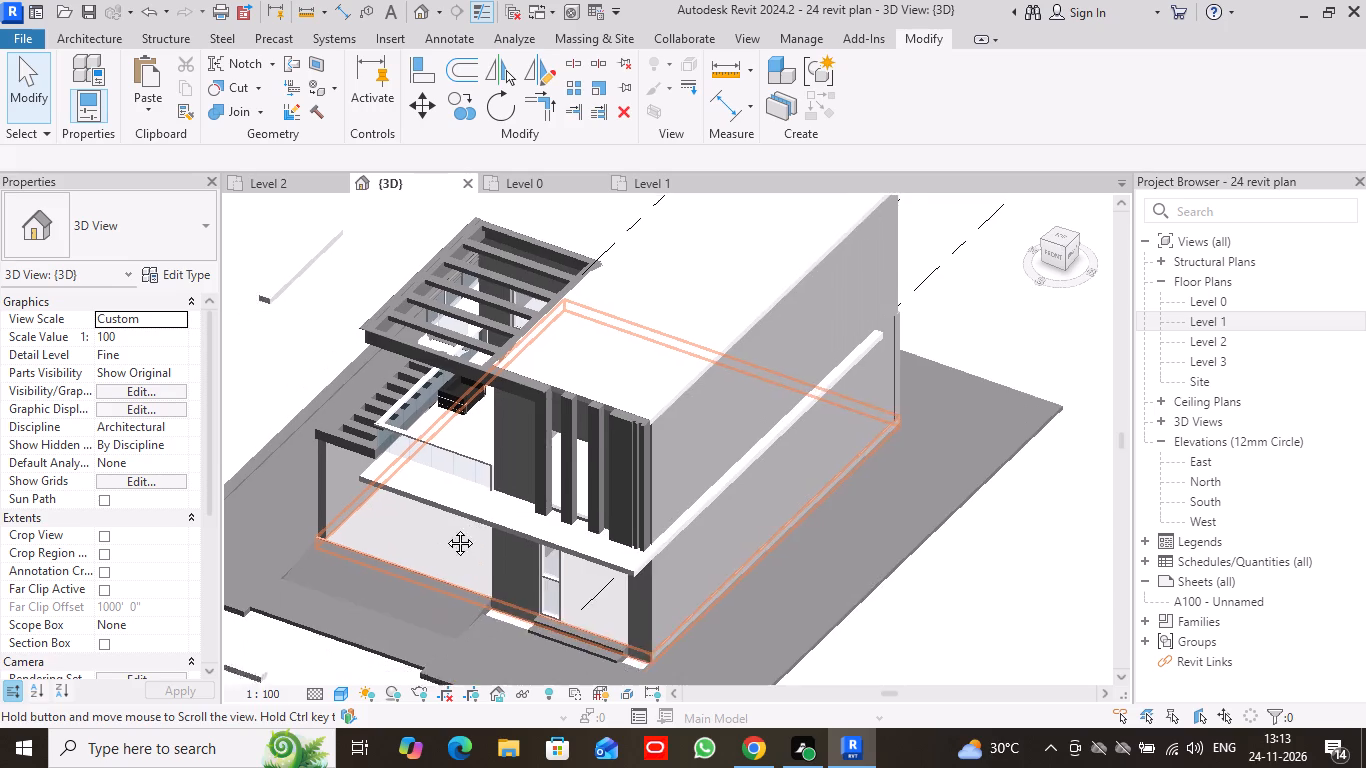
middle_click_drag(445, 528, 481, 494)
scroll(482, 493, "down", 2)
middle_click_drag(395, 613, 409, 575)
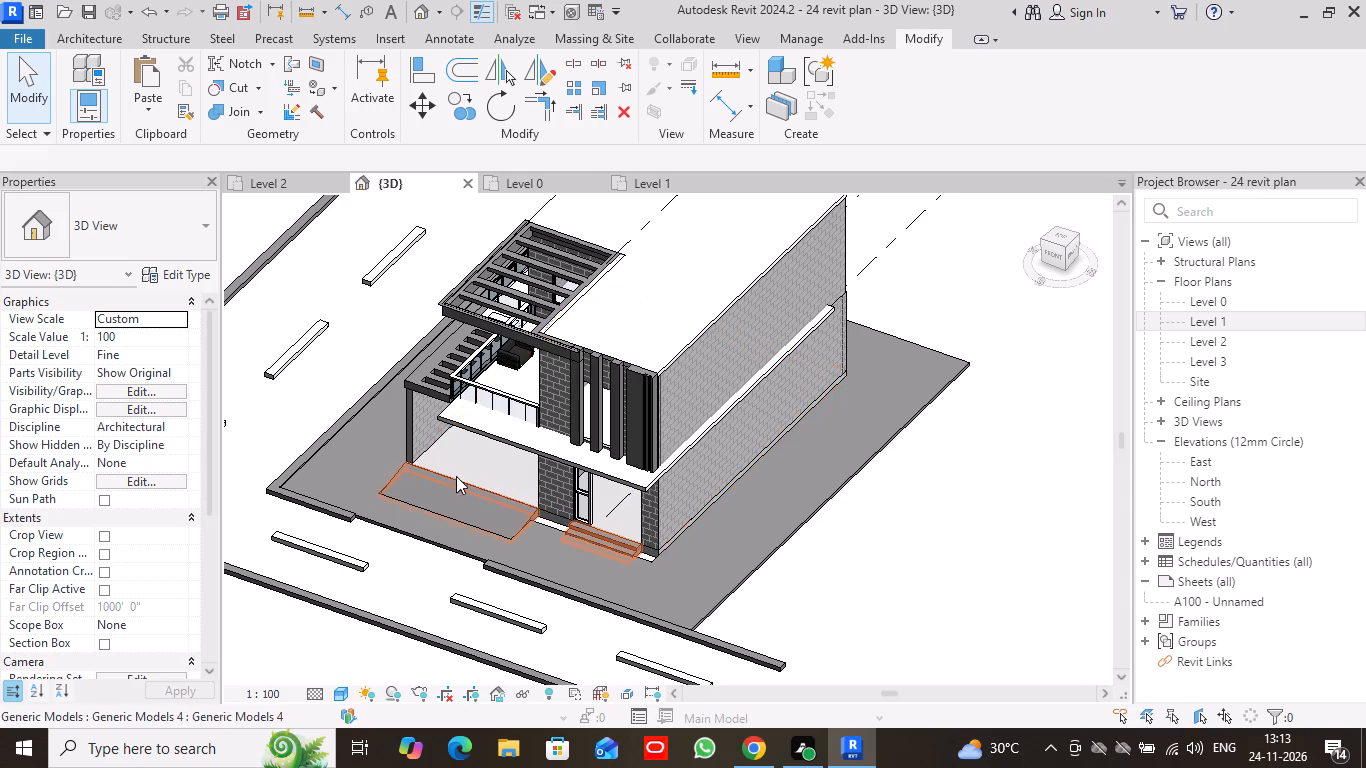
left_click(332, 89)
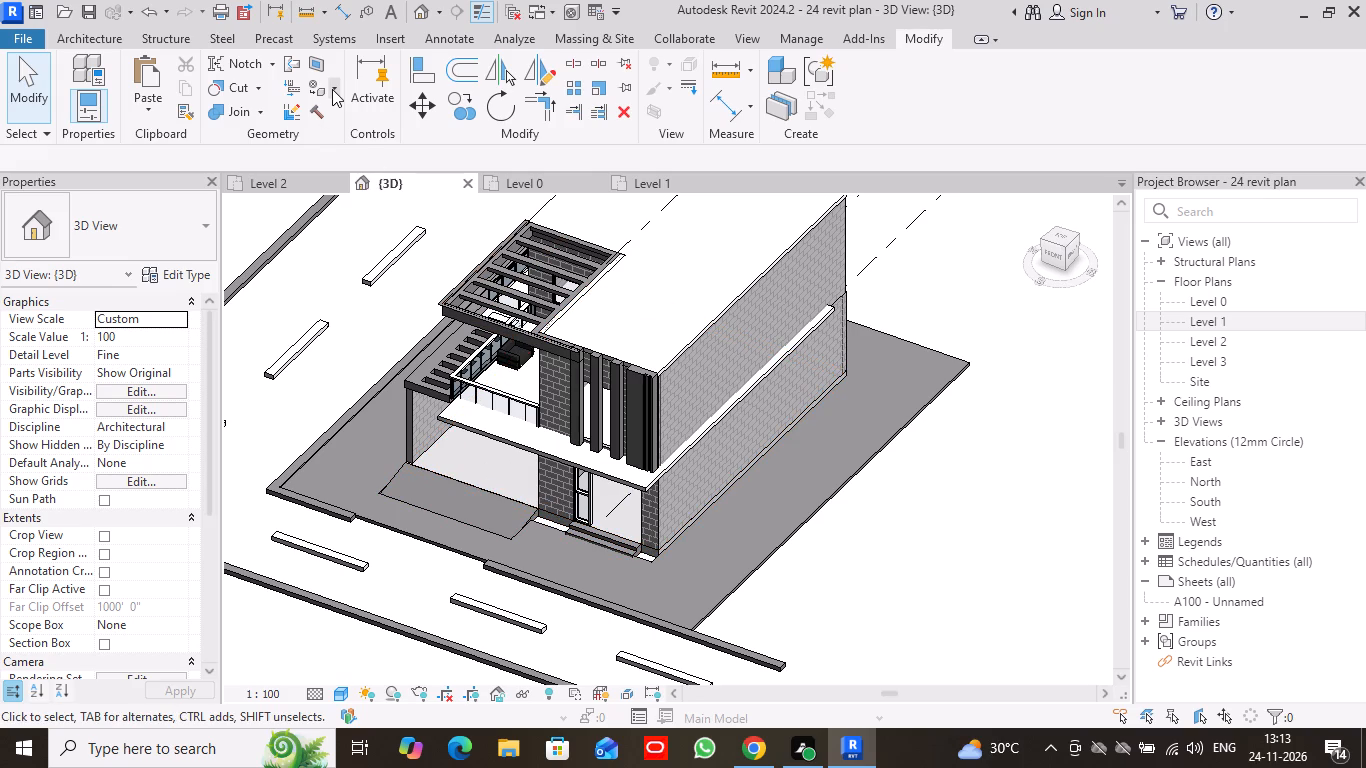
left_click(351, 110)
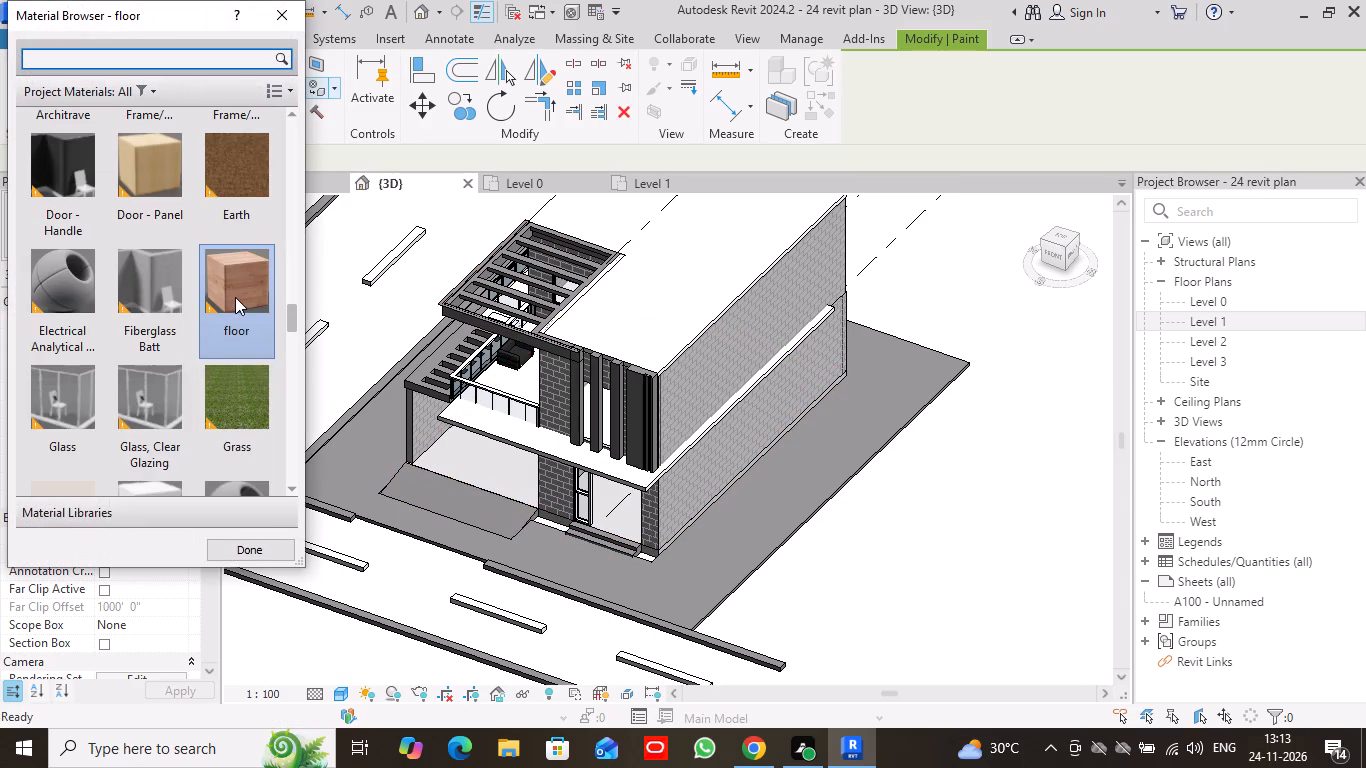
left_click(237, 294)
left_click_drag(237, 294, 266, 330)
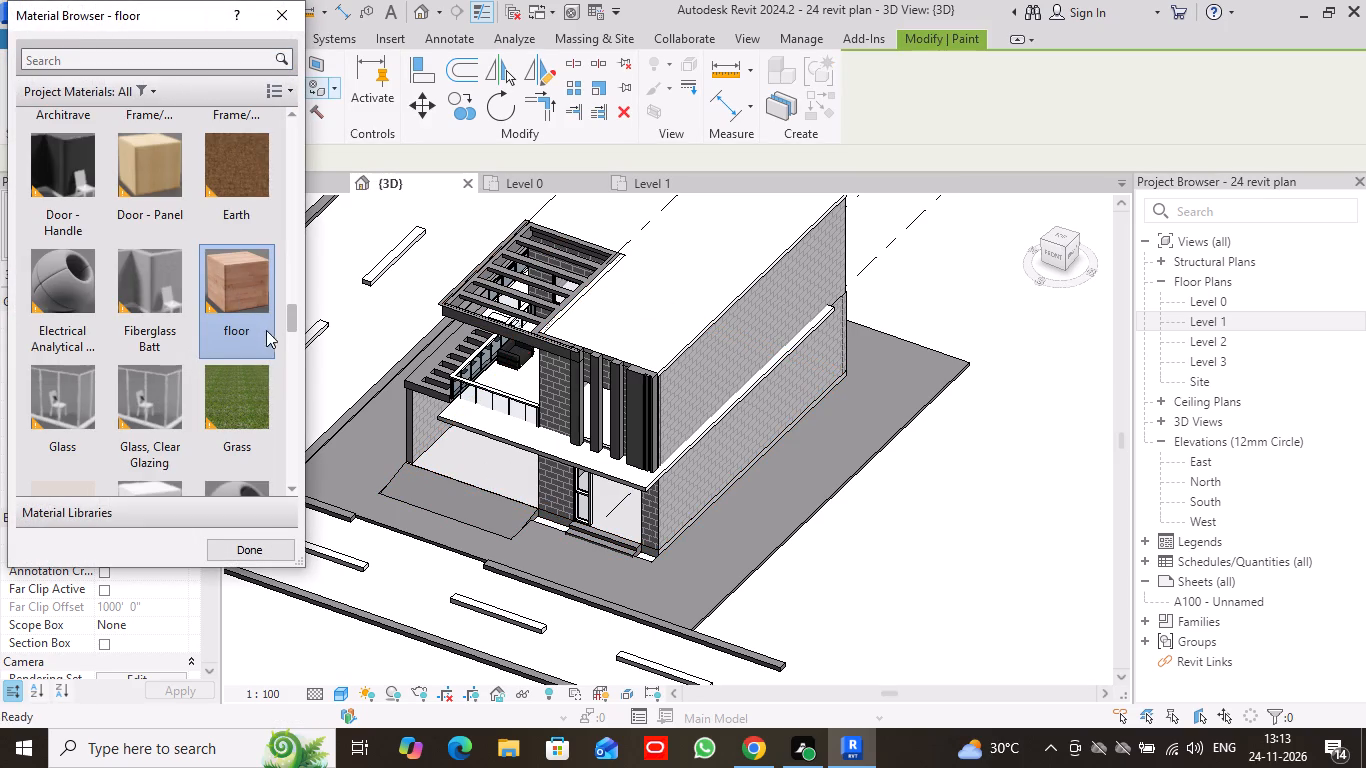
left_click_drag(266, 330, 508, 464)
left_click_drag(240, 281, 247, 304)
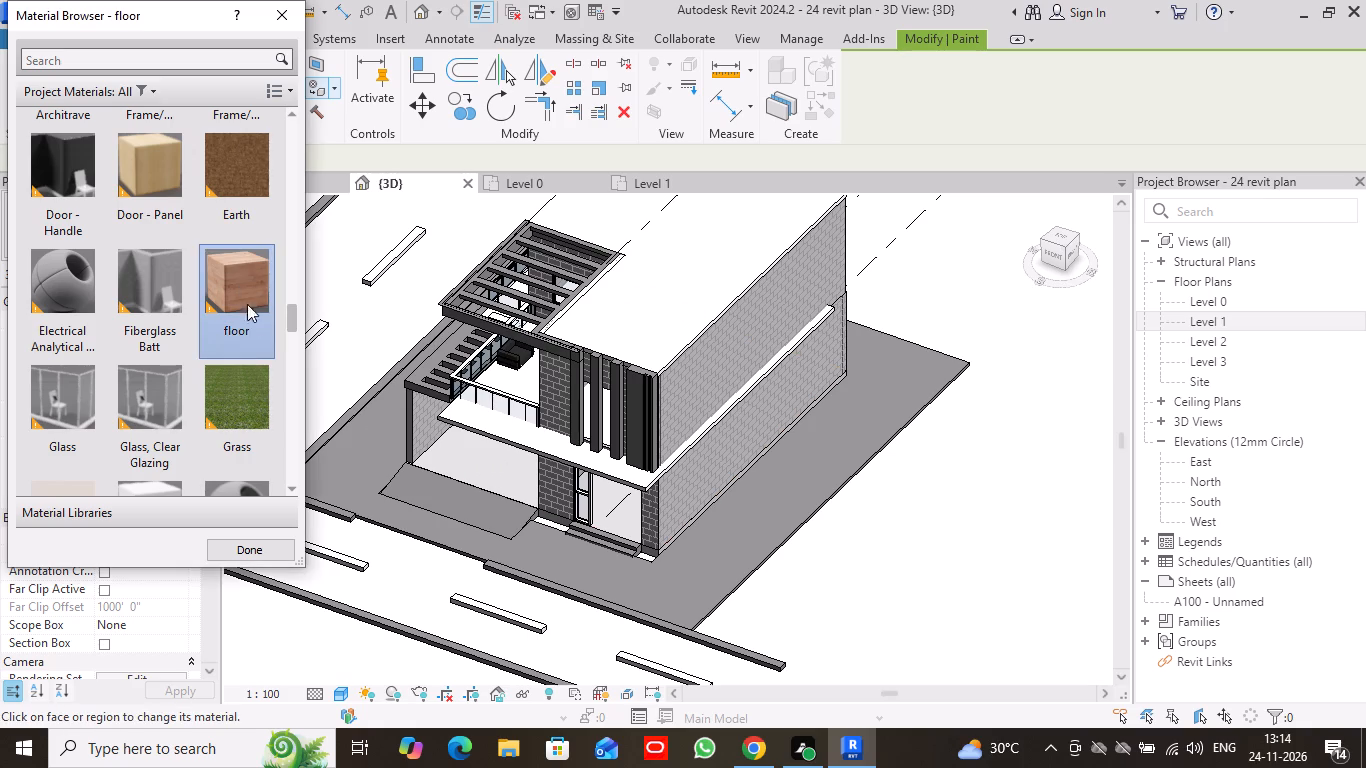
left_click_drag(247, 304, 501, 462)
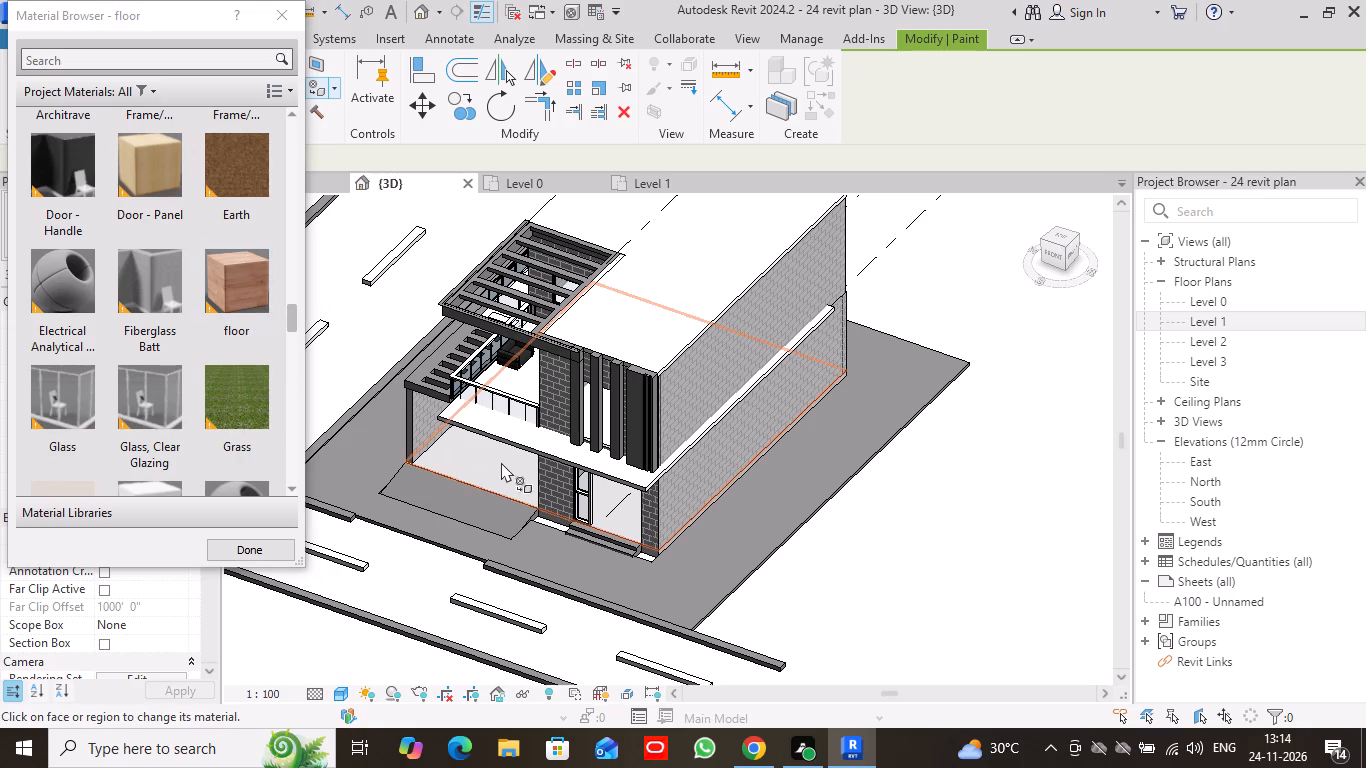
left_click(501, 462)
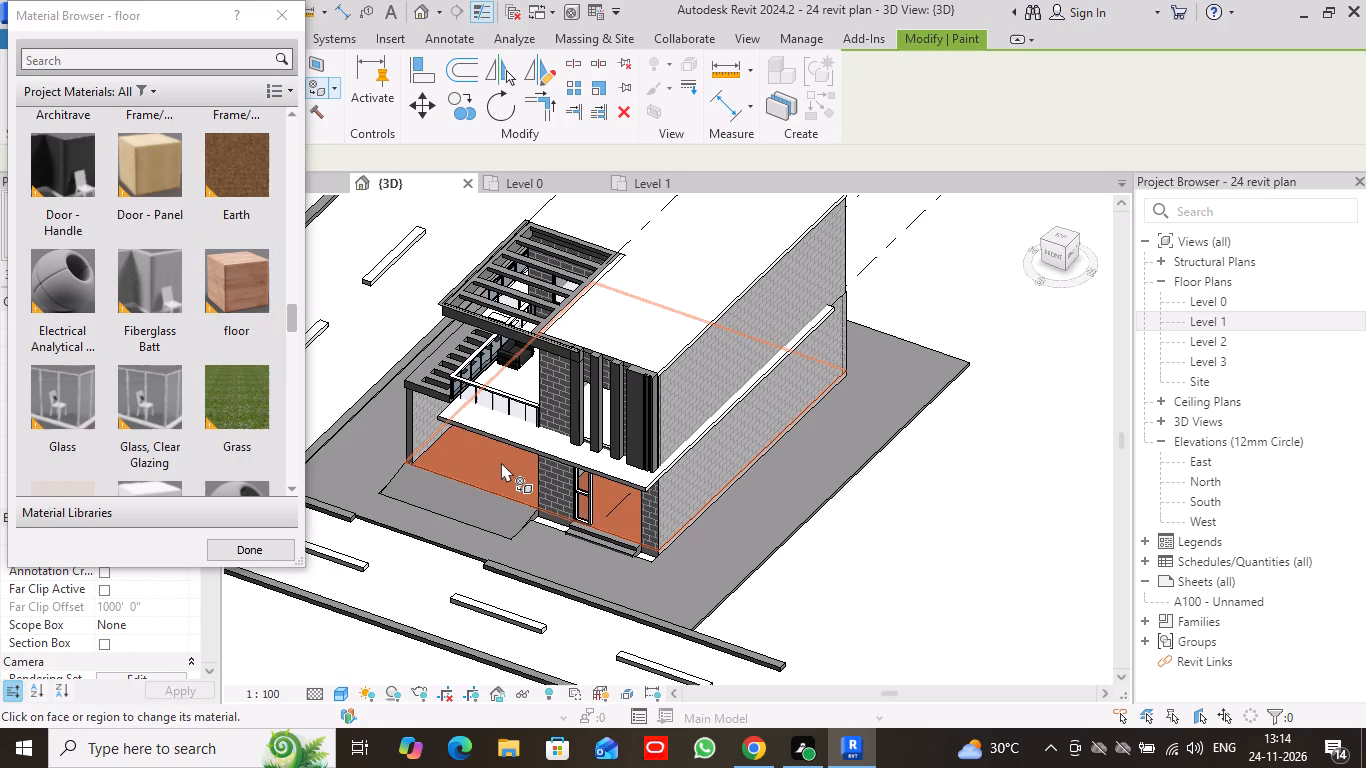
left_click(285, 15)
Examine the painted ground floor through the front openings from lower and closer angles.
scroll(522, 575, "down", 2)
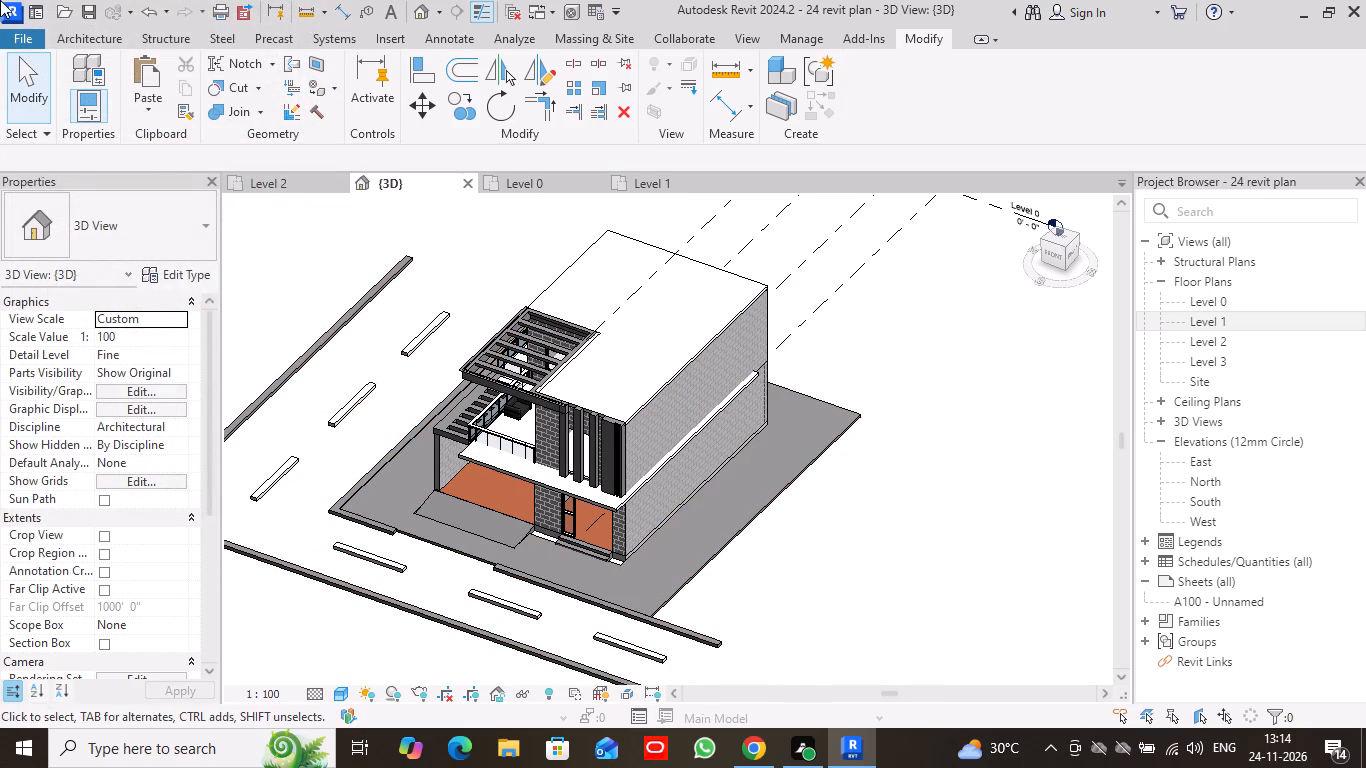
scroll(777, 597, "down", 1)
middle_click_drag(781, 615, 875, 429)
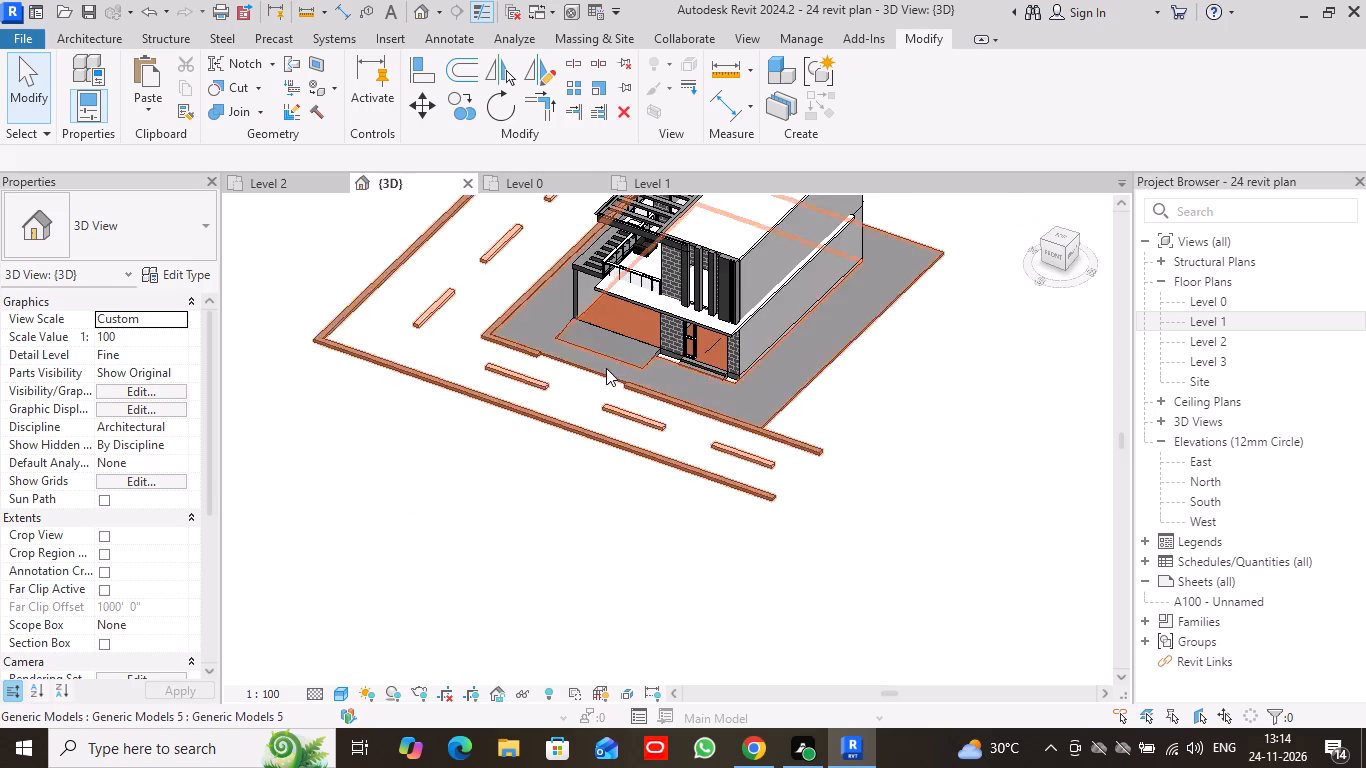
scroll(613, 357, "up", 4)
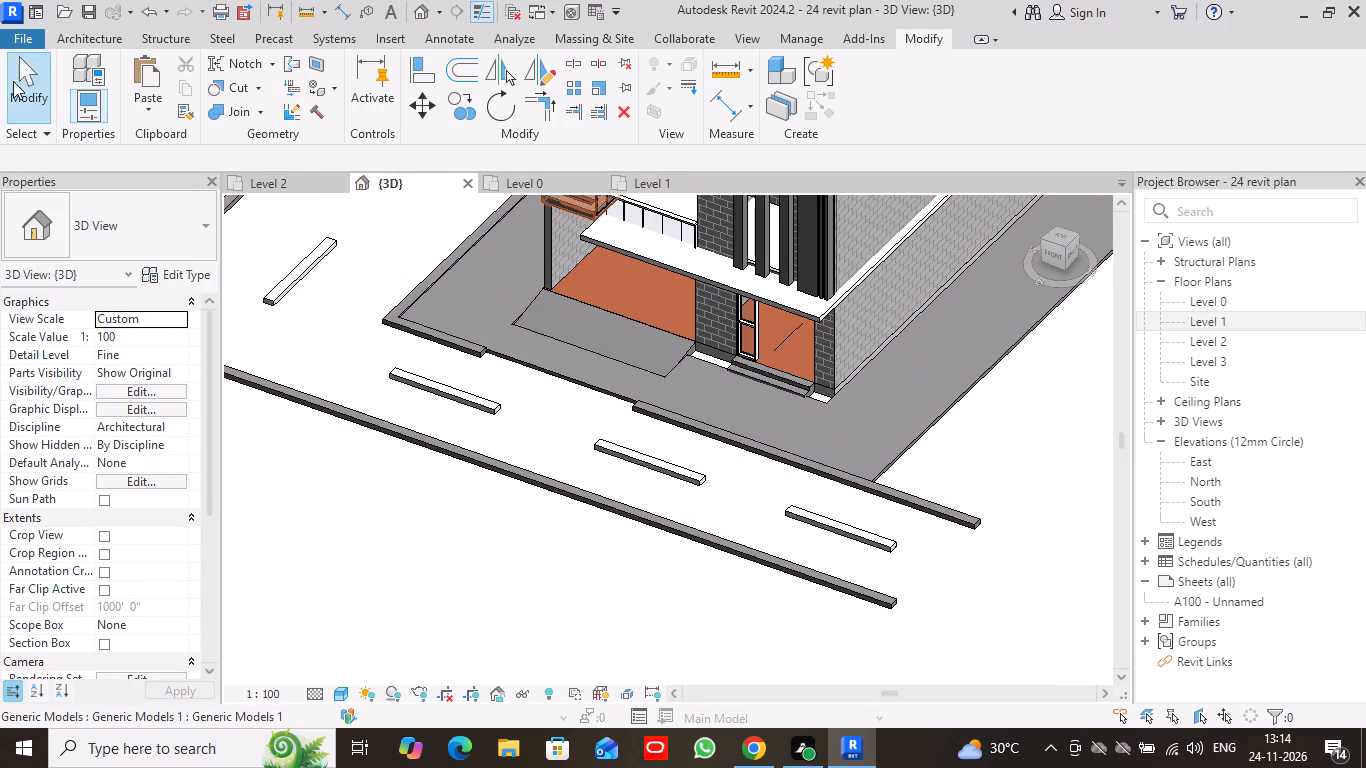
left_click(30, 69)
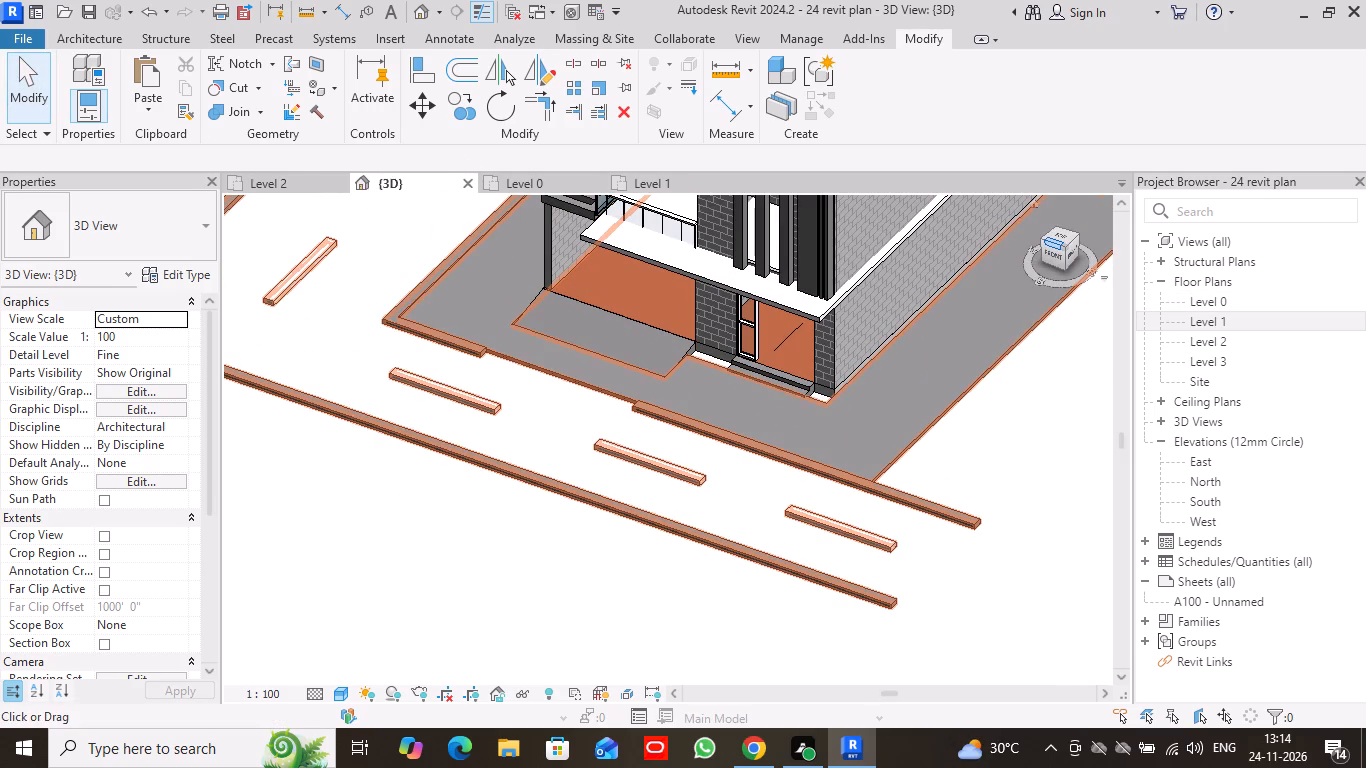
left_click_drag(1059, 246, 1069, 217)
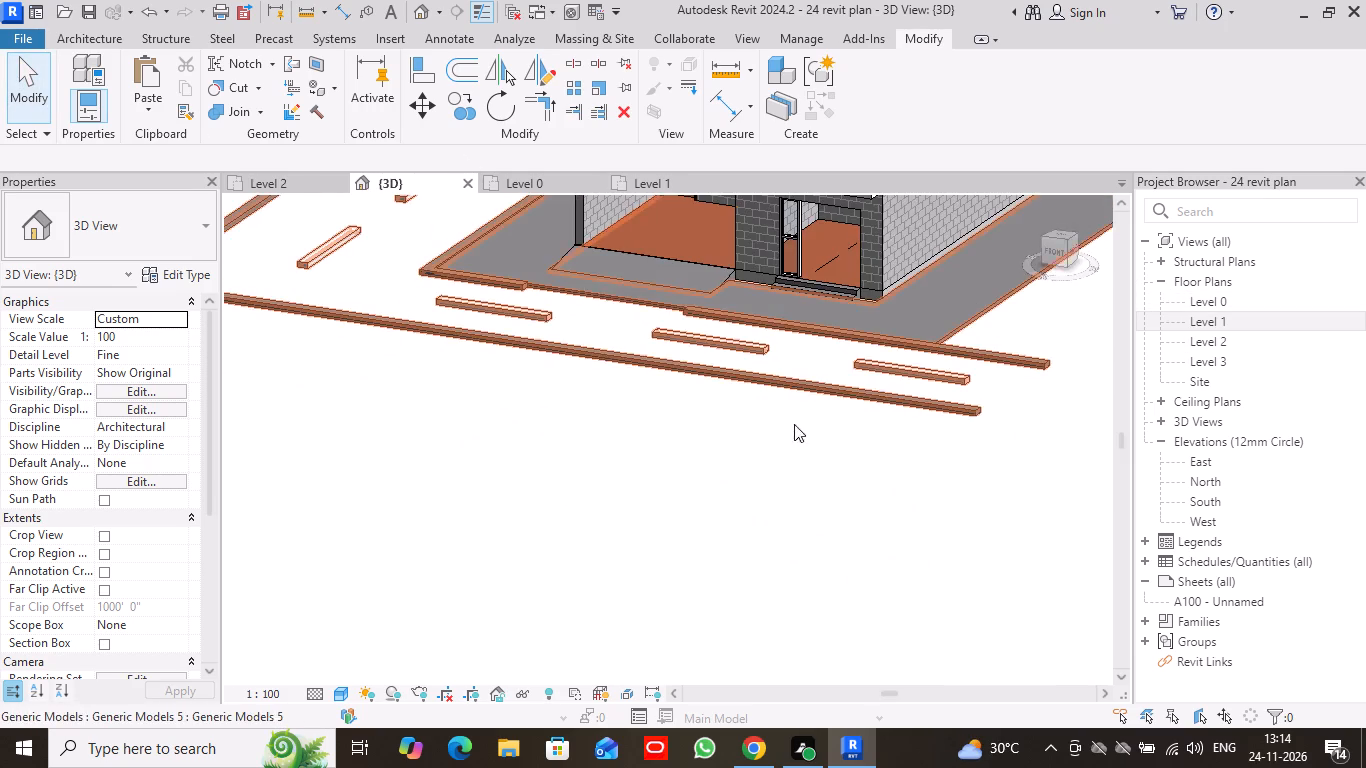
scroll(745, 444, "down", 2)
middle_click_drag(714, 425, 599, 561)
scroll(577, 467, "up", 4)
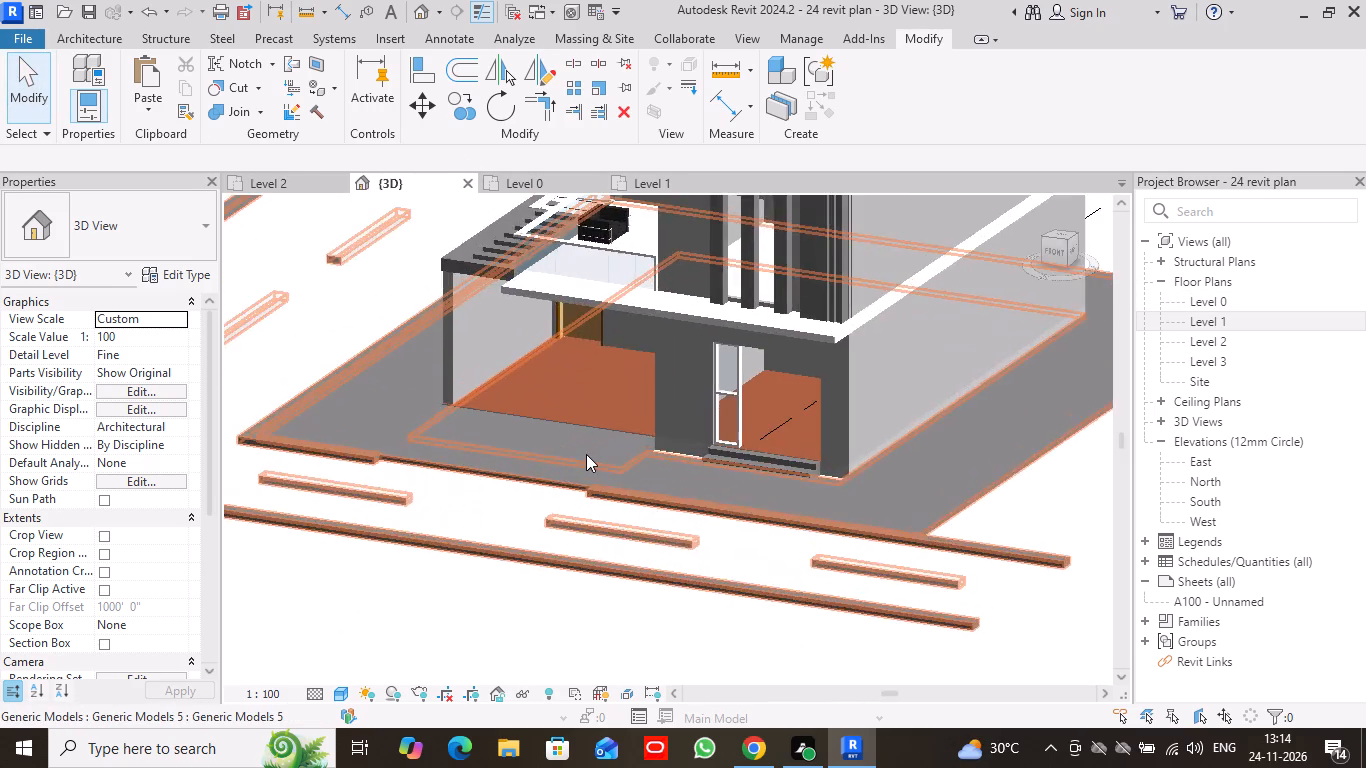
scroll(593, 452, "up", 4)
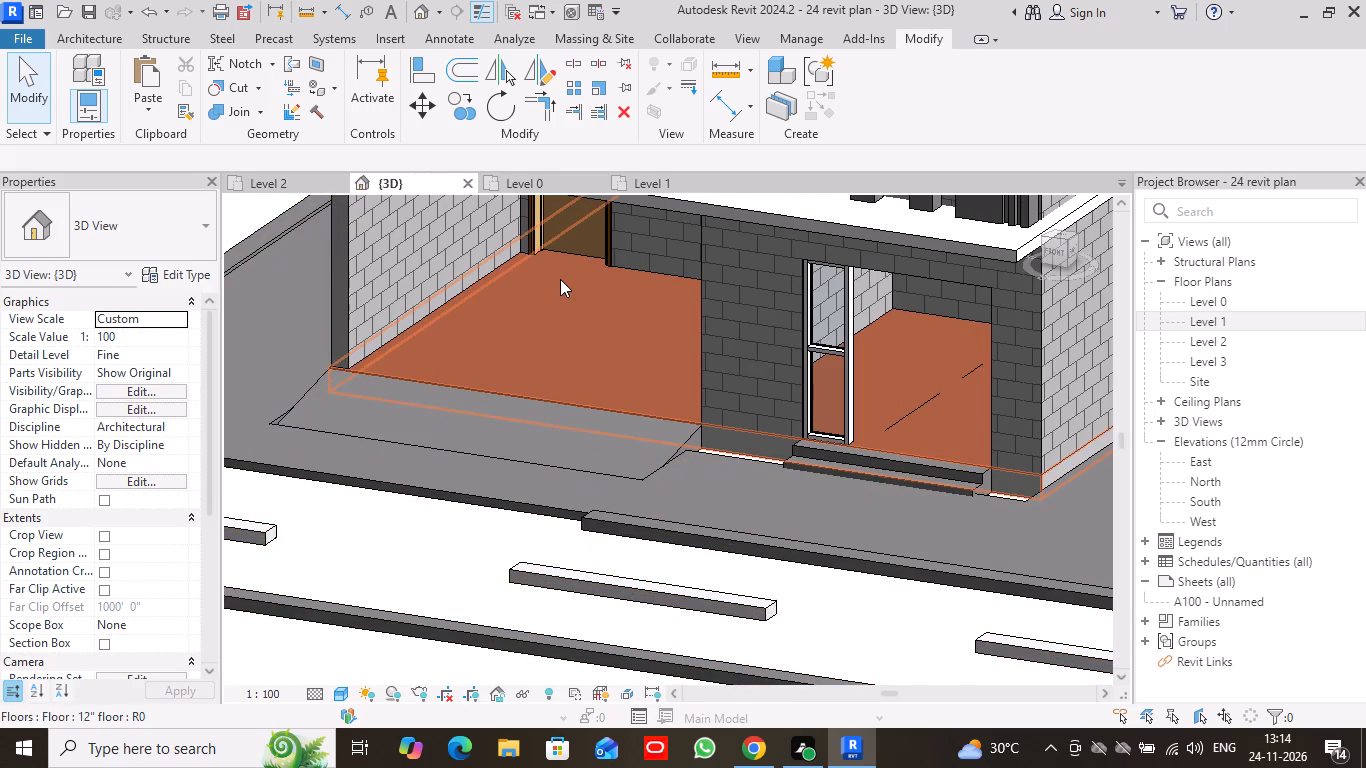
scroll(567, 282, "down", 5)
middle_click_drag(585, 300, 531, 418)
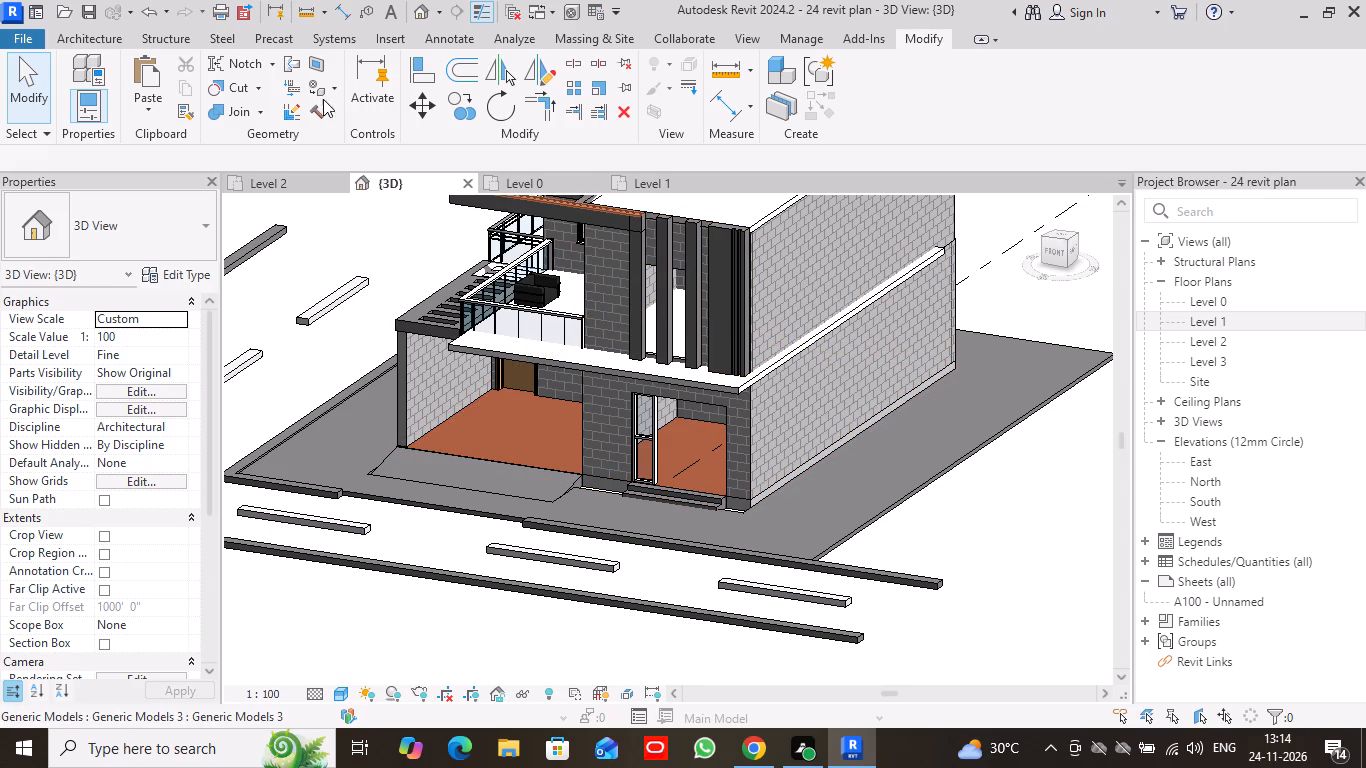
left_click(34, 74)
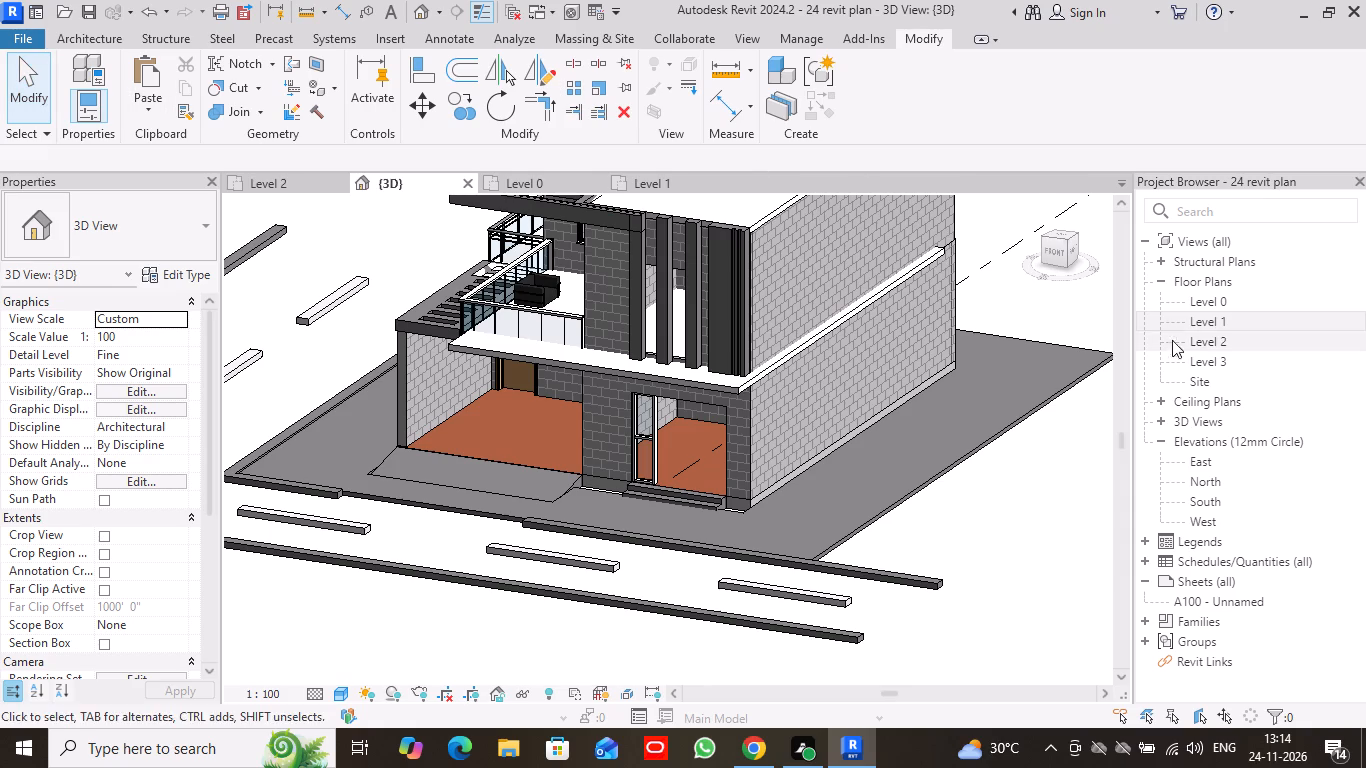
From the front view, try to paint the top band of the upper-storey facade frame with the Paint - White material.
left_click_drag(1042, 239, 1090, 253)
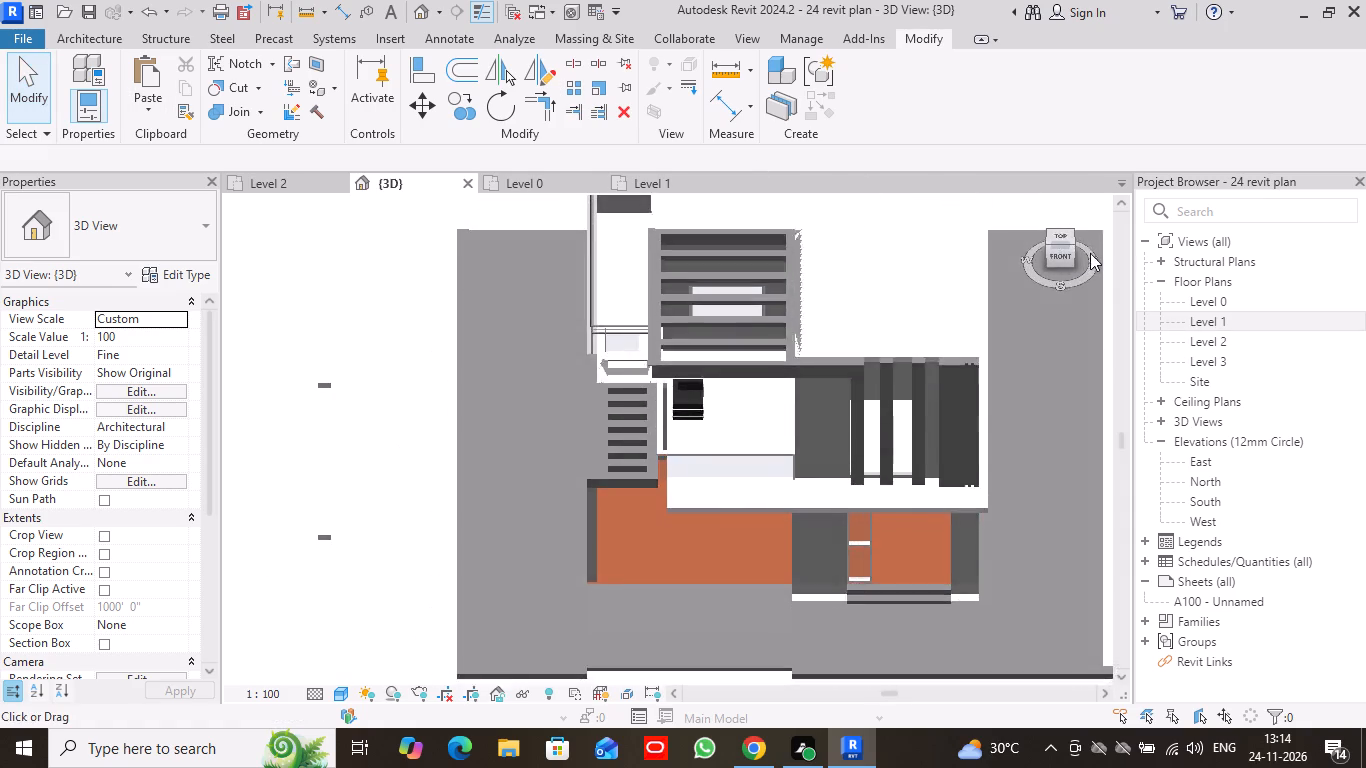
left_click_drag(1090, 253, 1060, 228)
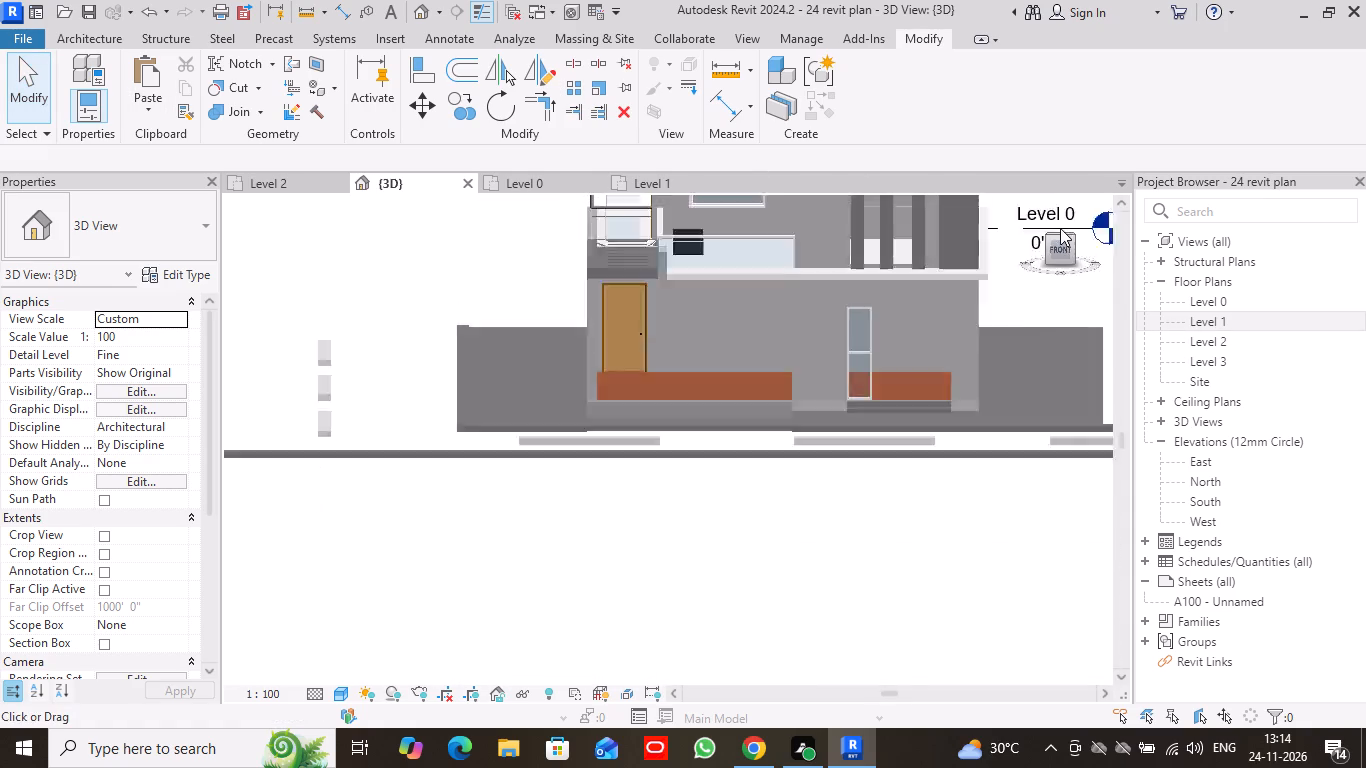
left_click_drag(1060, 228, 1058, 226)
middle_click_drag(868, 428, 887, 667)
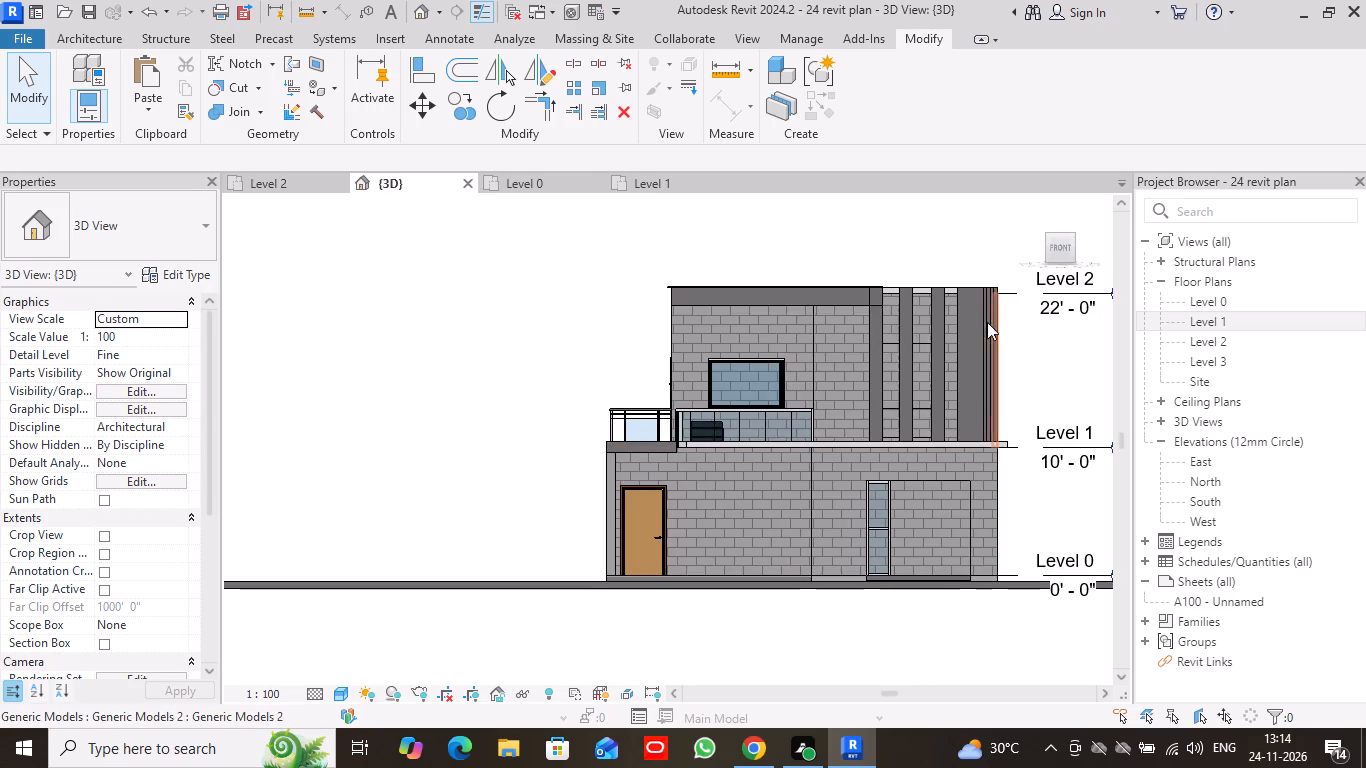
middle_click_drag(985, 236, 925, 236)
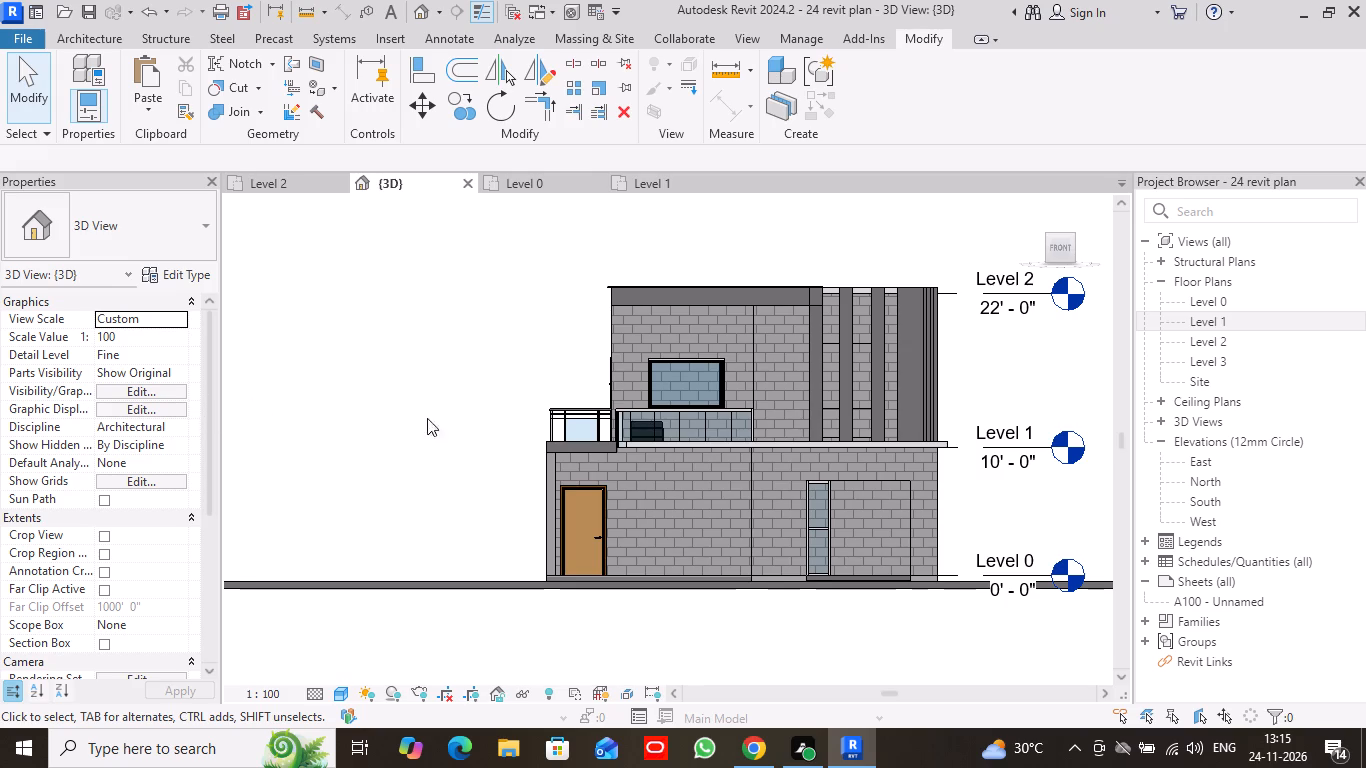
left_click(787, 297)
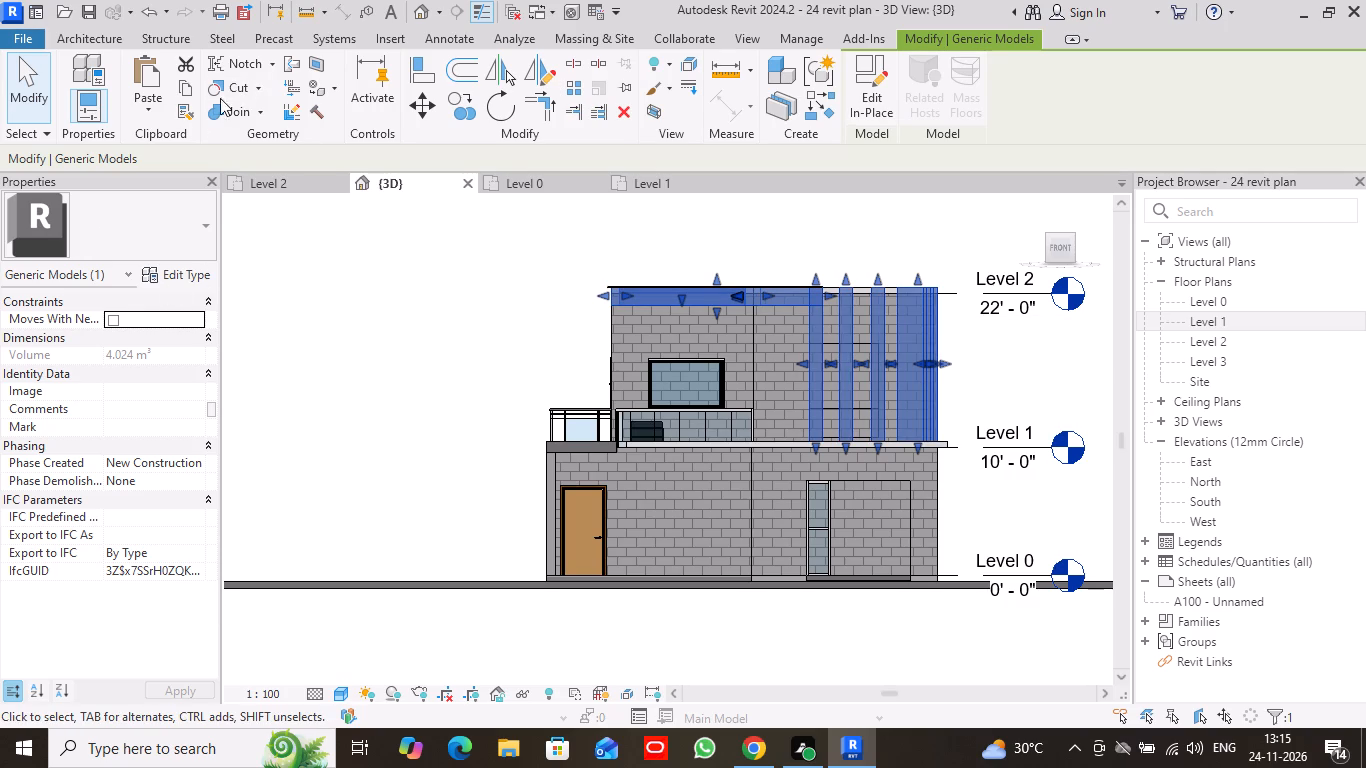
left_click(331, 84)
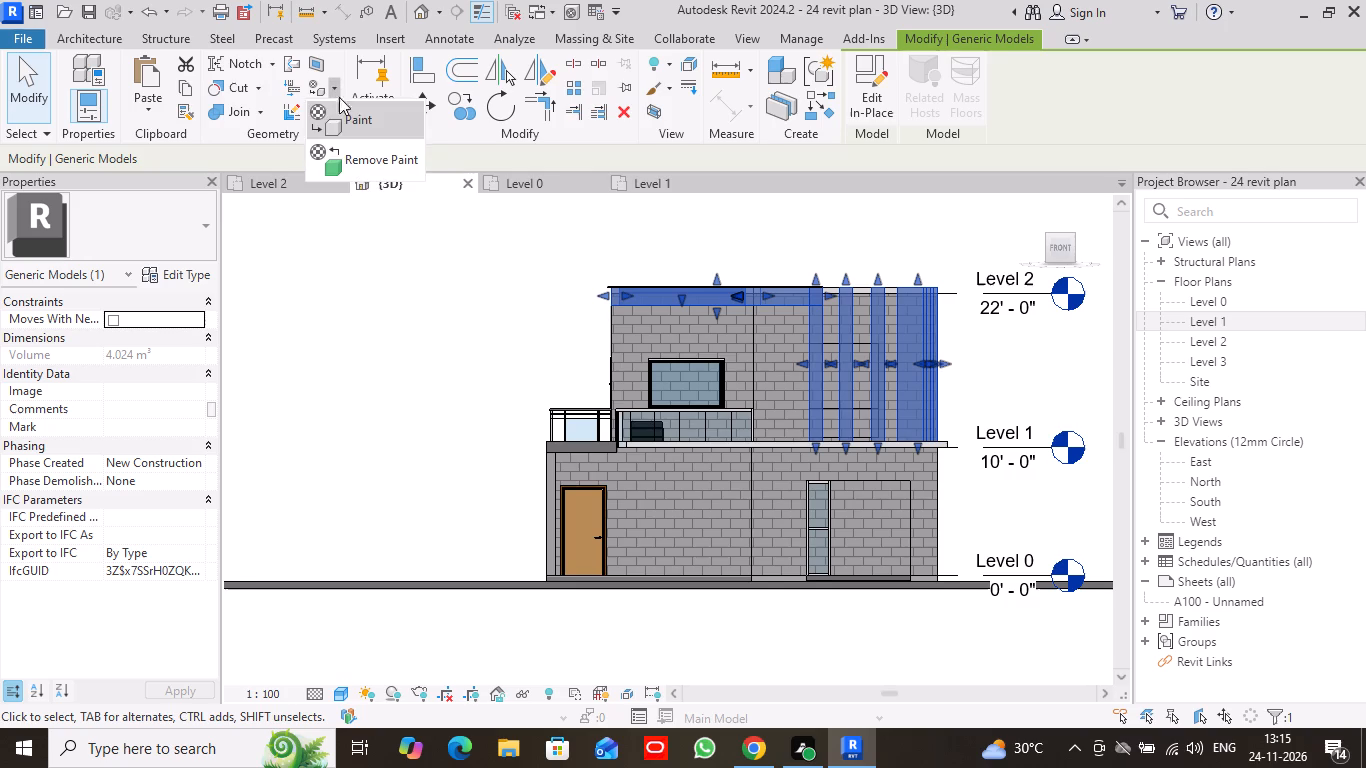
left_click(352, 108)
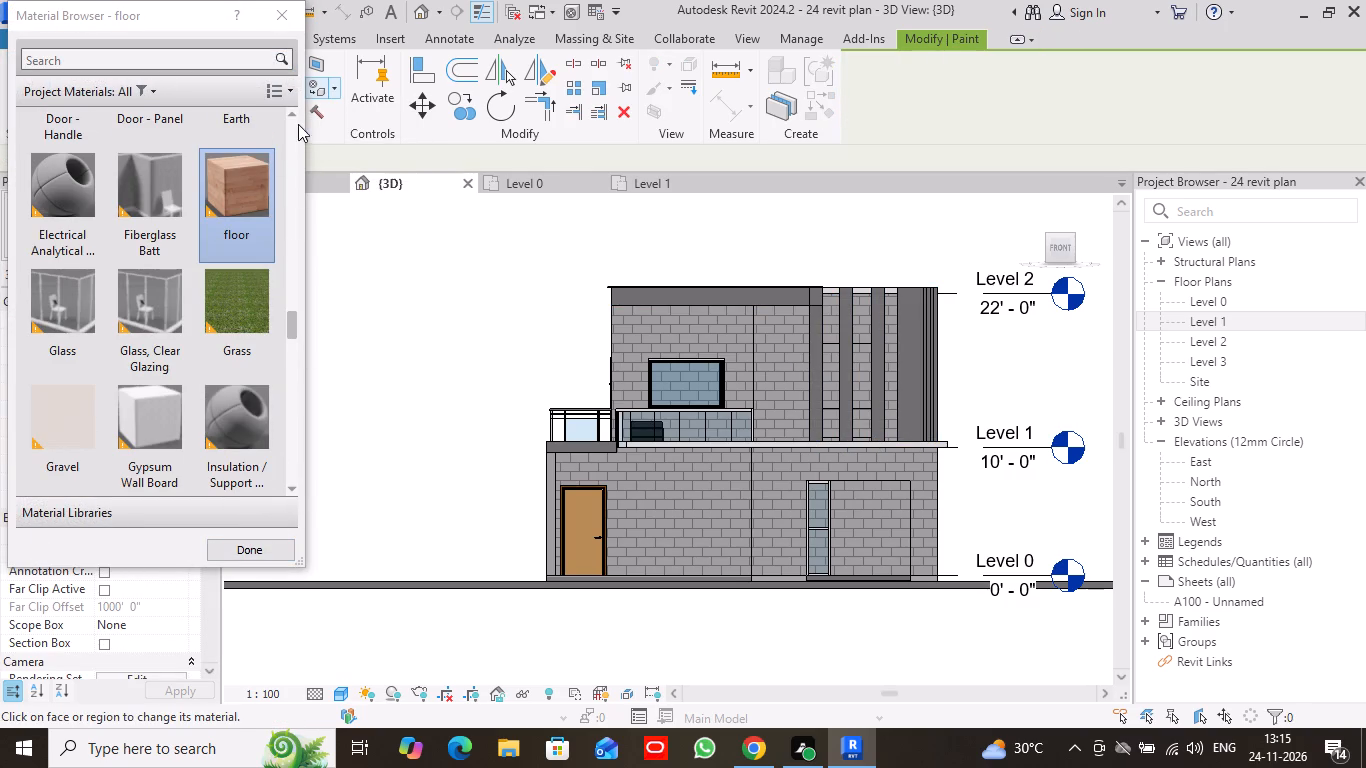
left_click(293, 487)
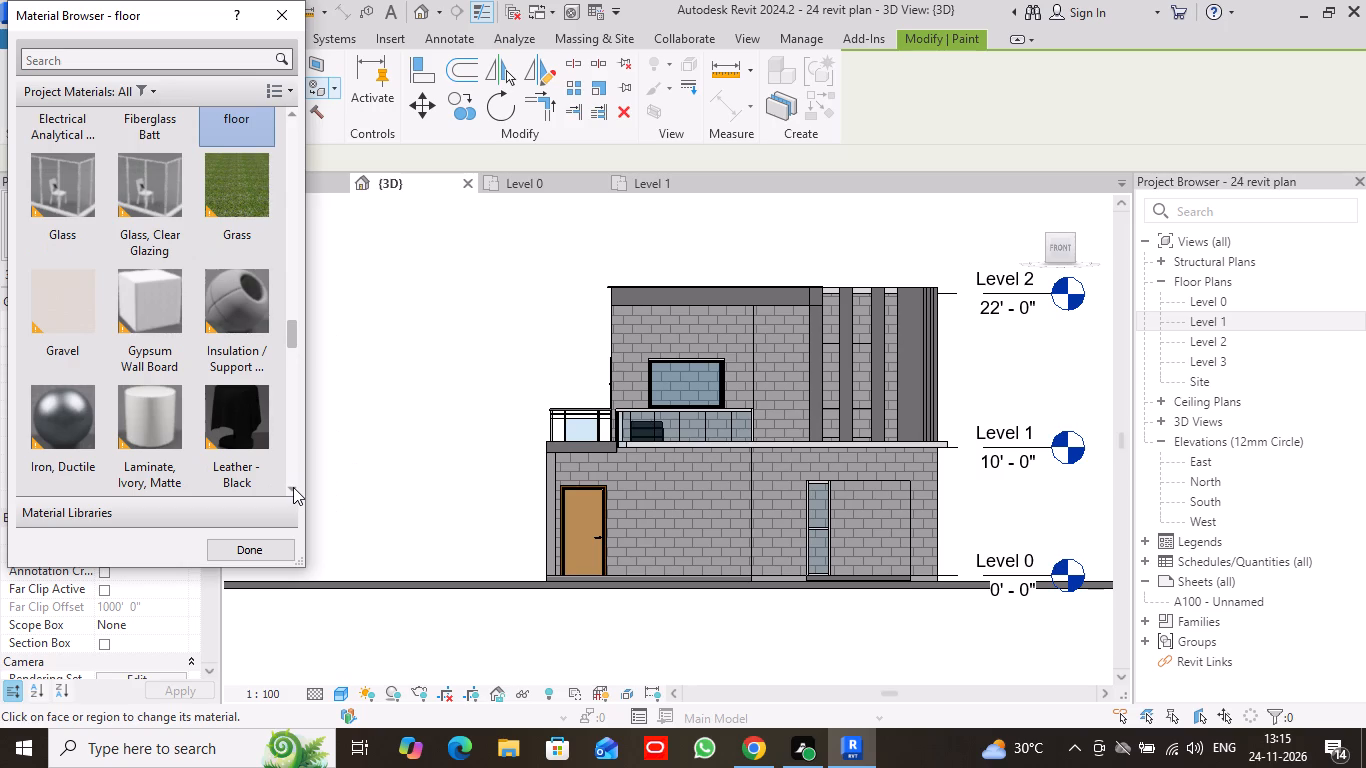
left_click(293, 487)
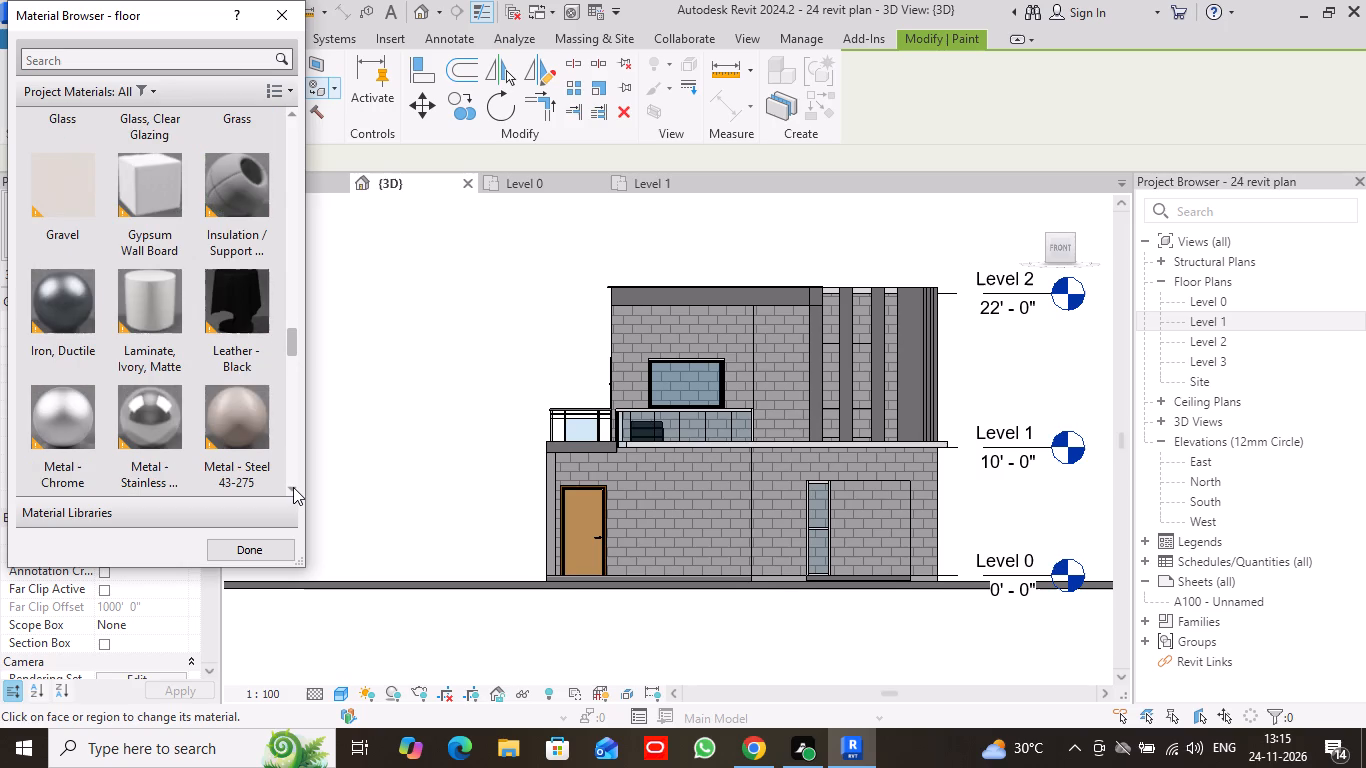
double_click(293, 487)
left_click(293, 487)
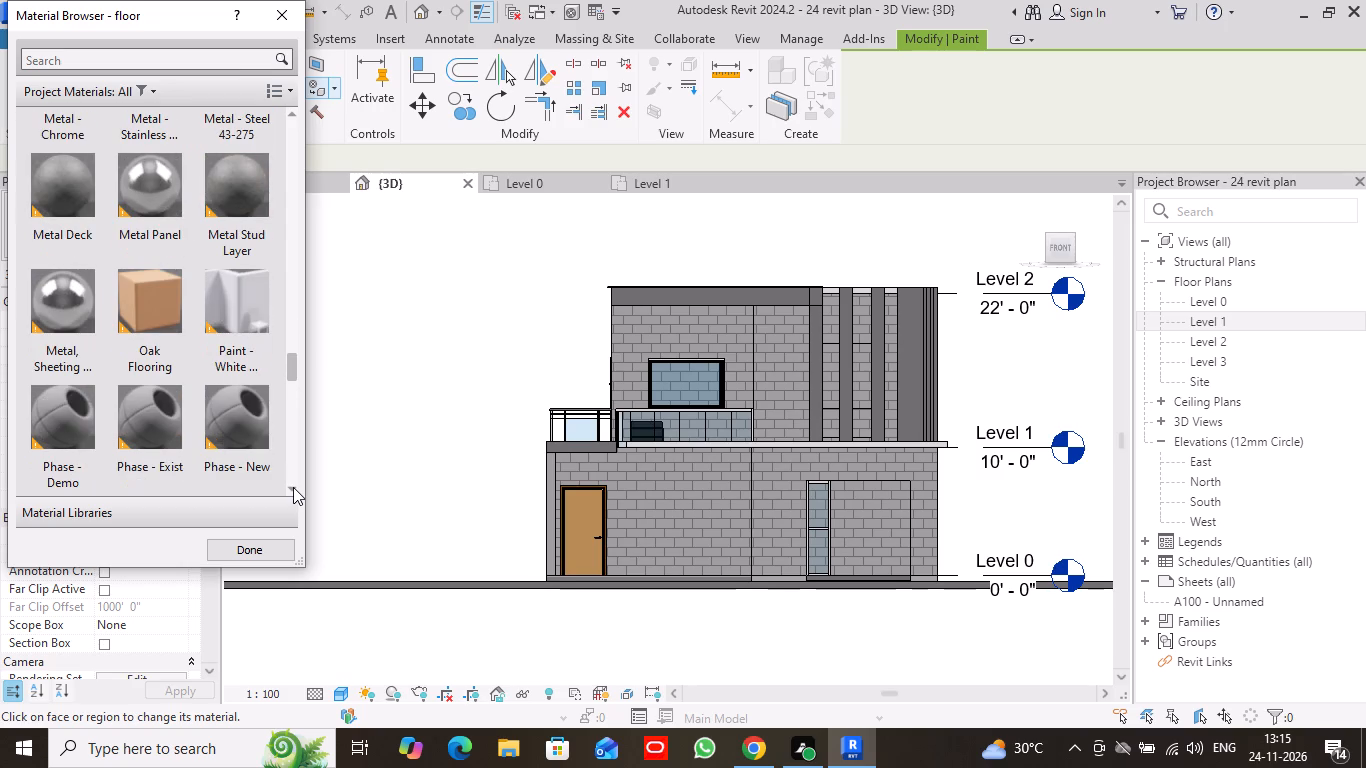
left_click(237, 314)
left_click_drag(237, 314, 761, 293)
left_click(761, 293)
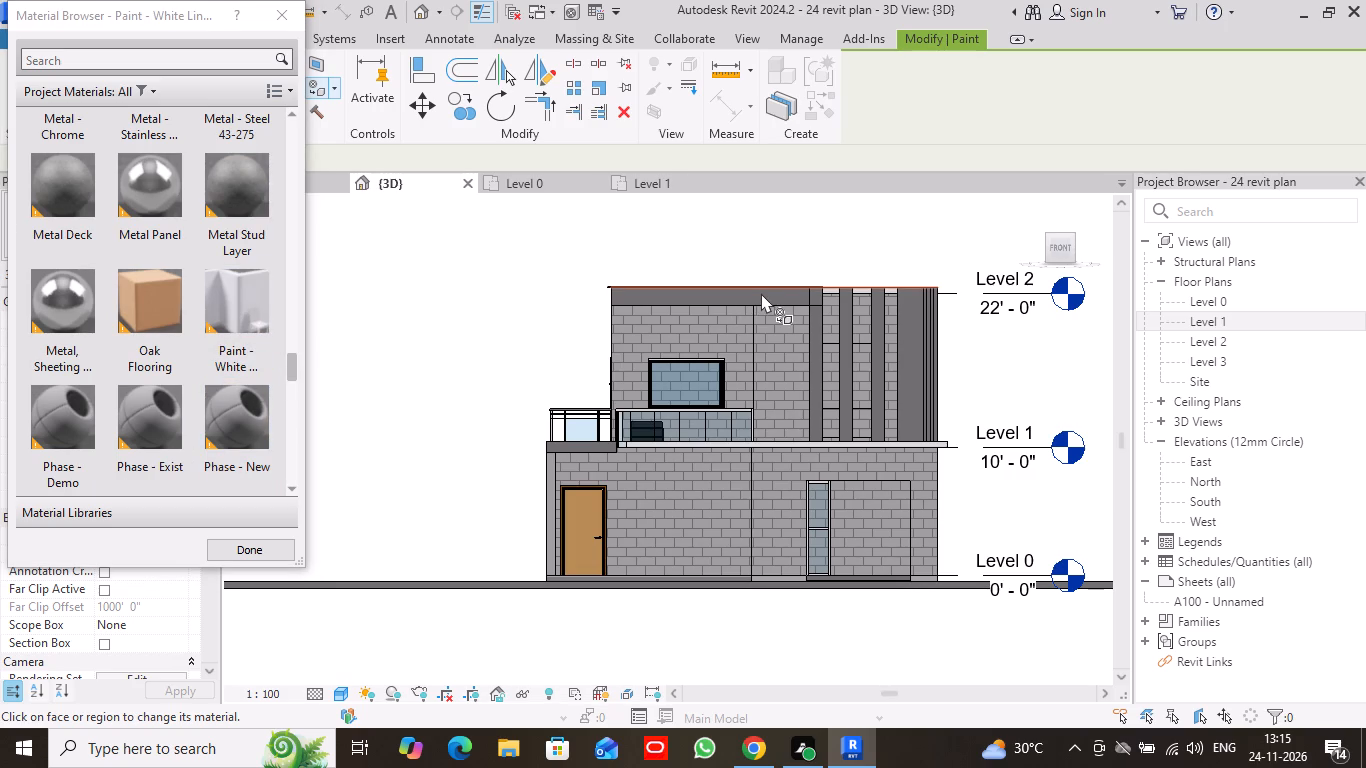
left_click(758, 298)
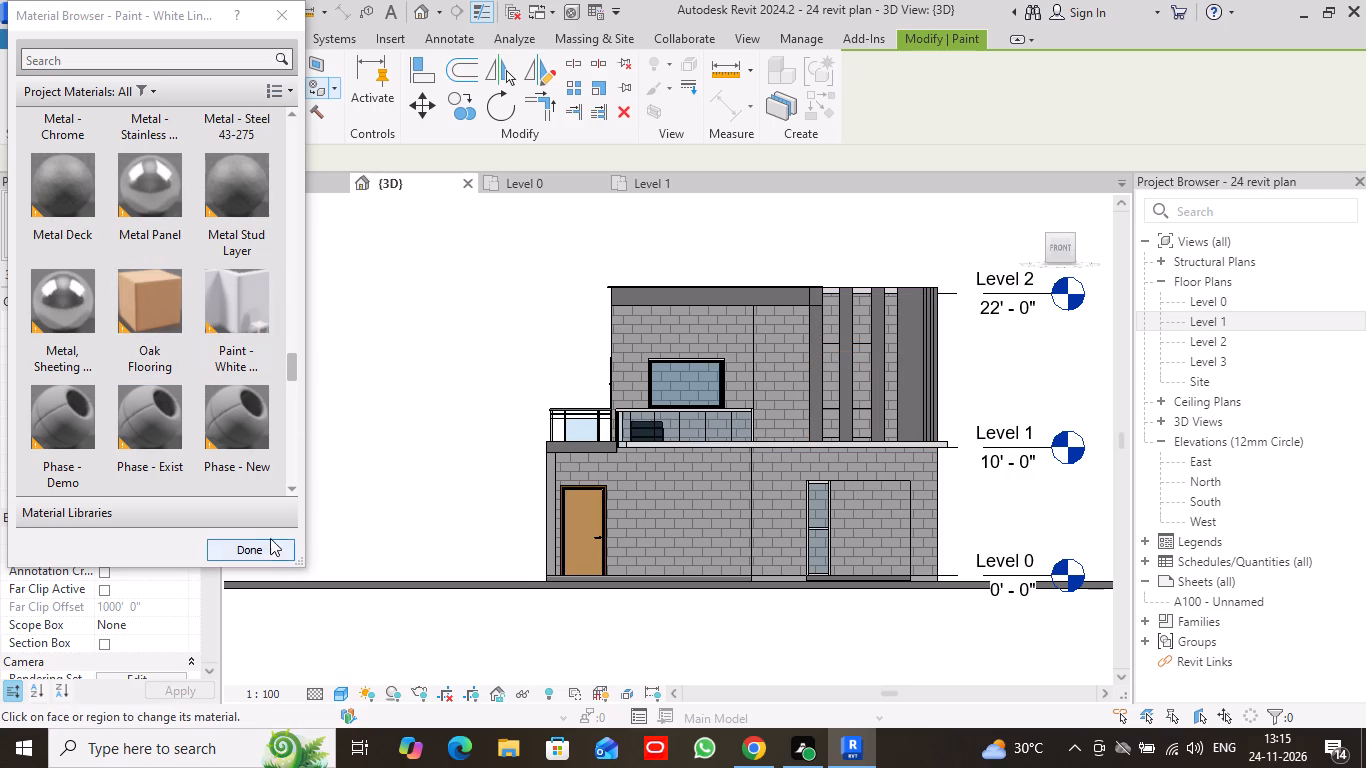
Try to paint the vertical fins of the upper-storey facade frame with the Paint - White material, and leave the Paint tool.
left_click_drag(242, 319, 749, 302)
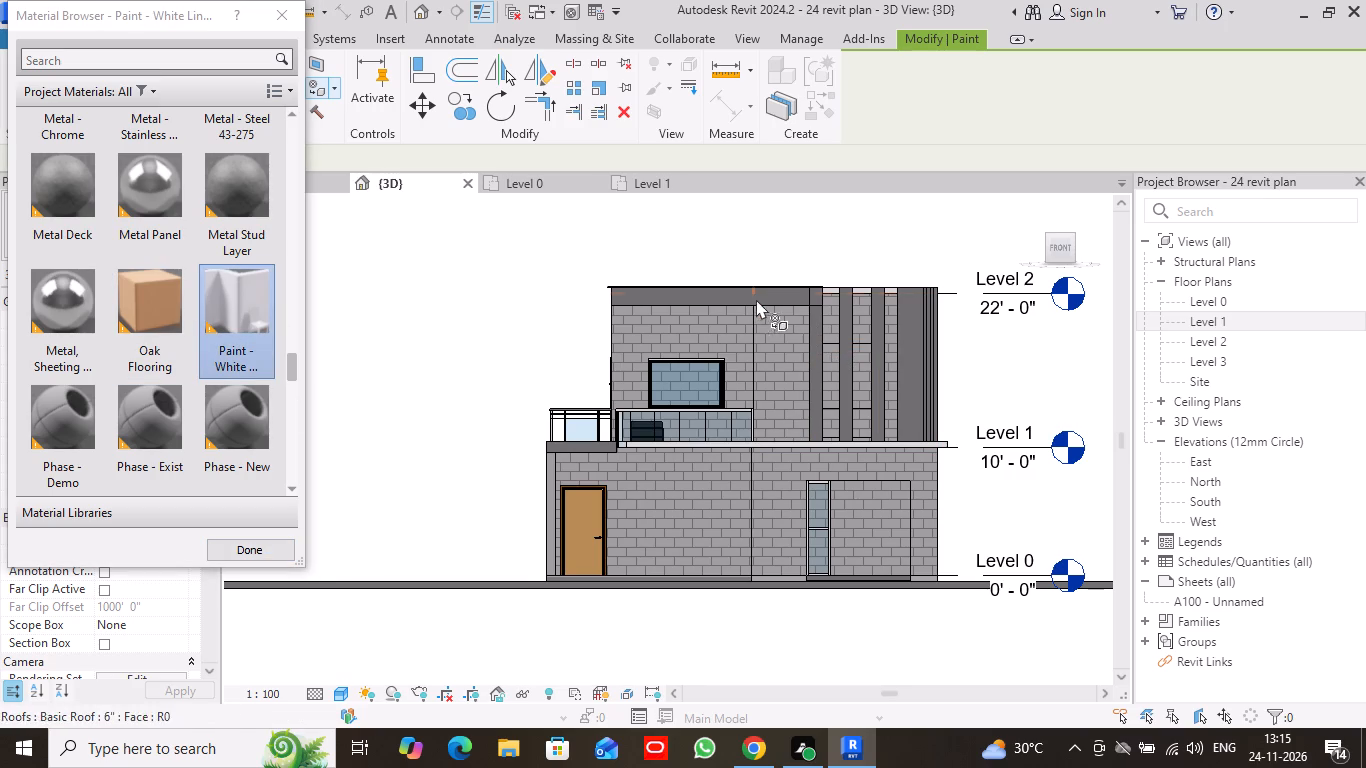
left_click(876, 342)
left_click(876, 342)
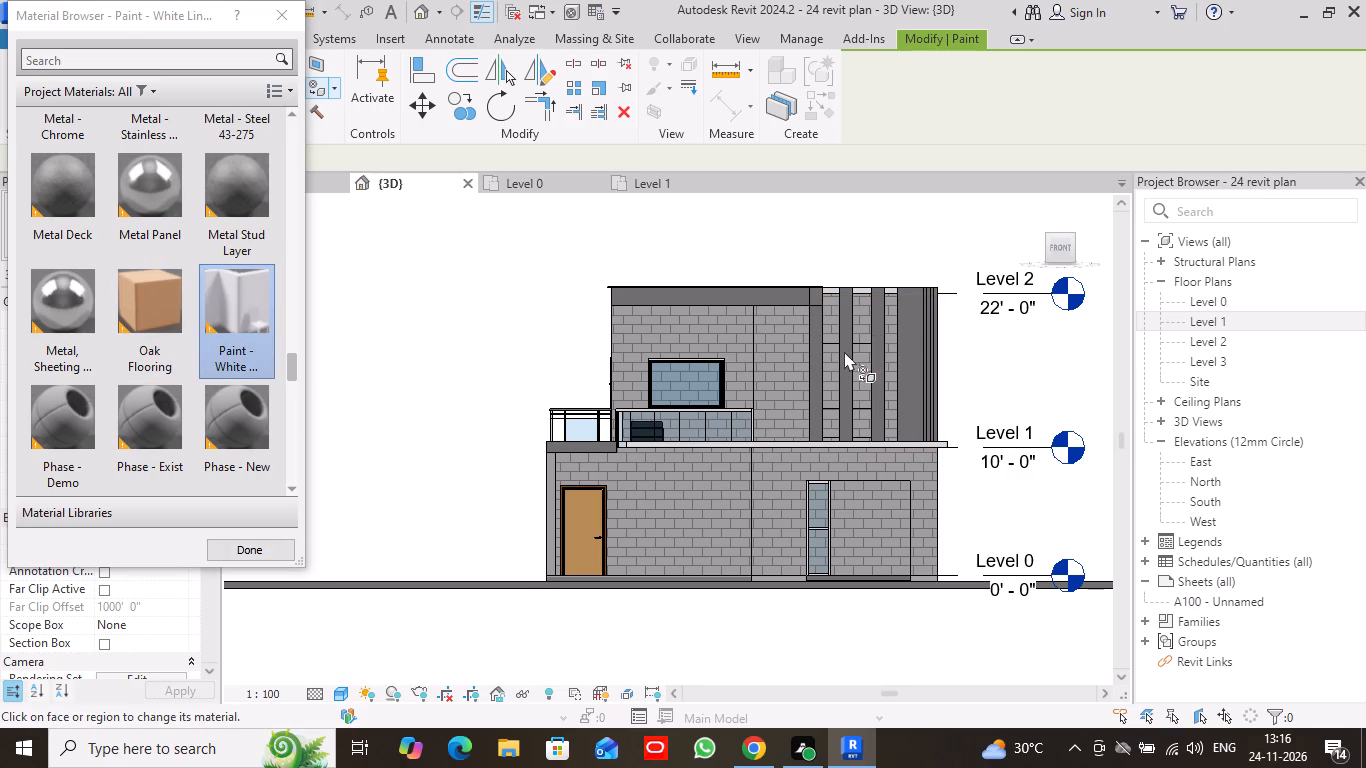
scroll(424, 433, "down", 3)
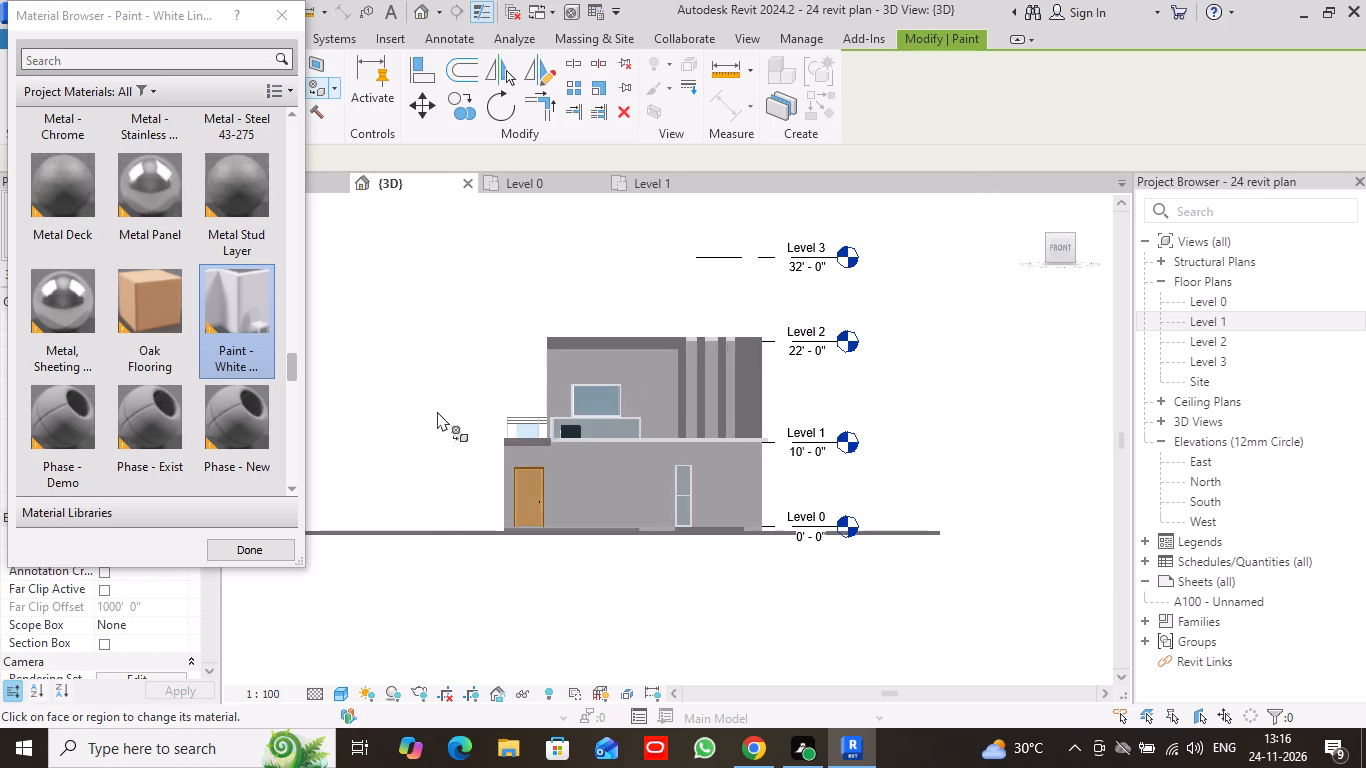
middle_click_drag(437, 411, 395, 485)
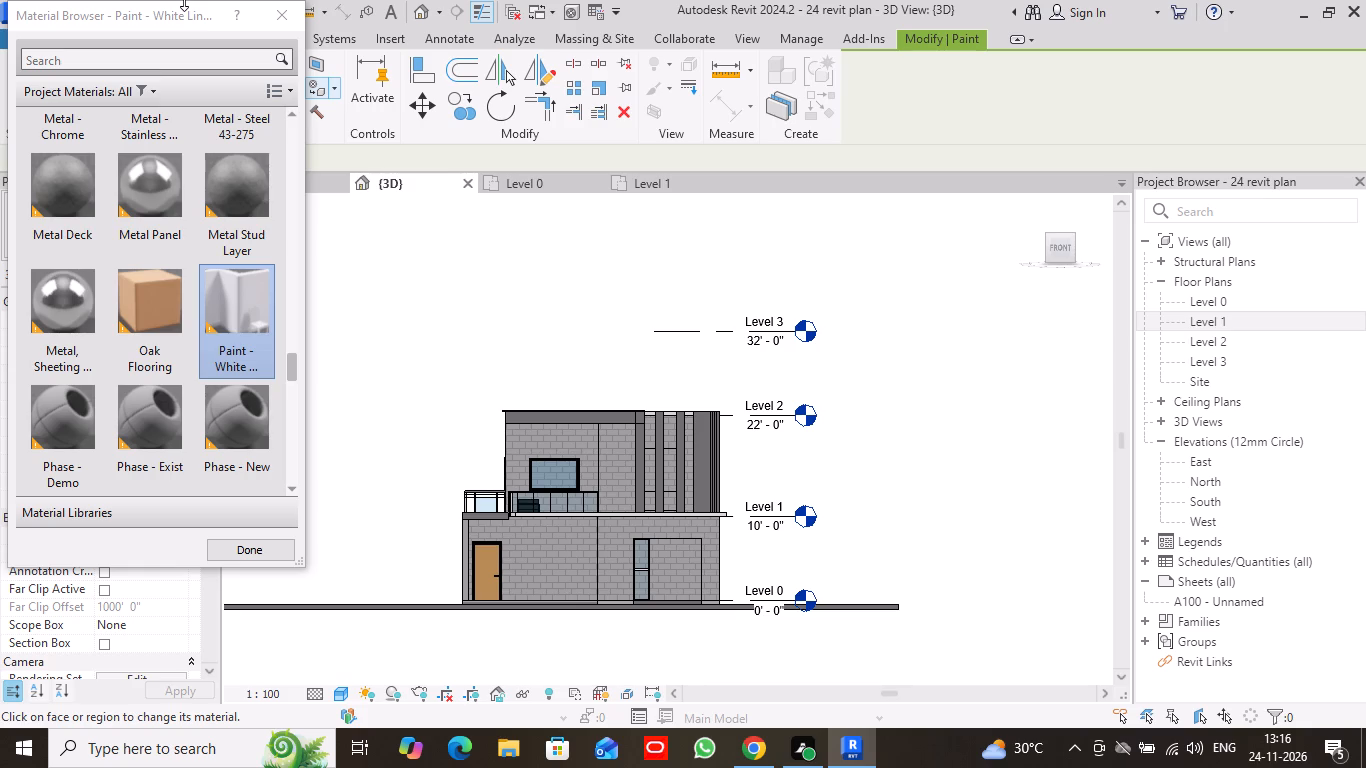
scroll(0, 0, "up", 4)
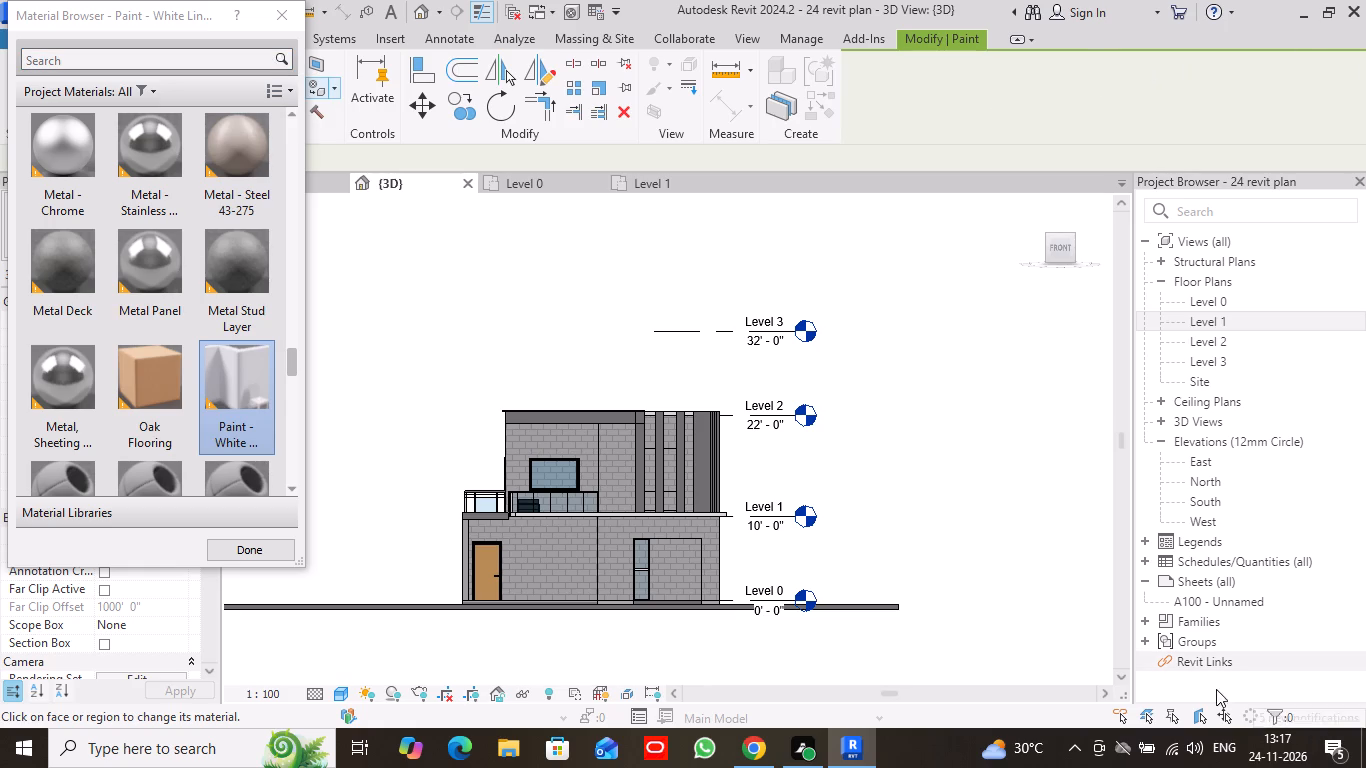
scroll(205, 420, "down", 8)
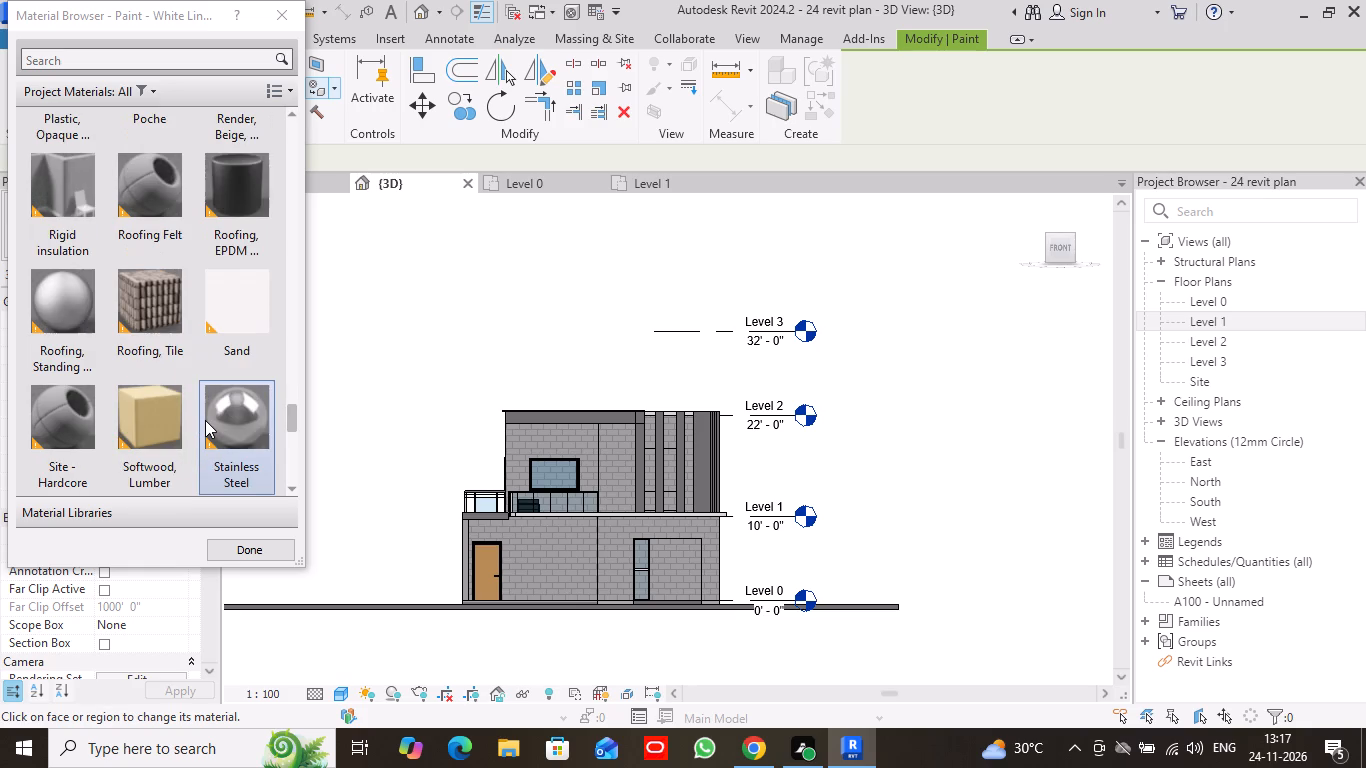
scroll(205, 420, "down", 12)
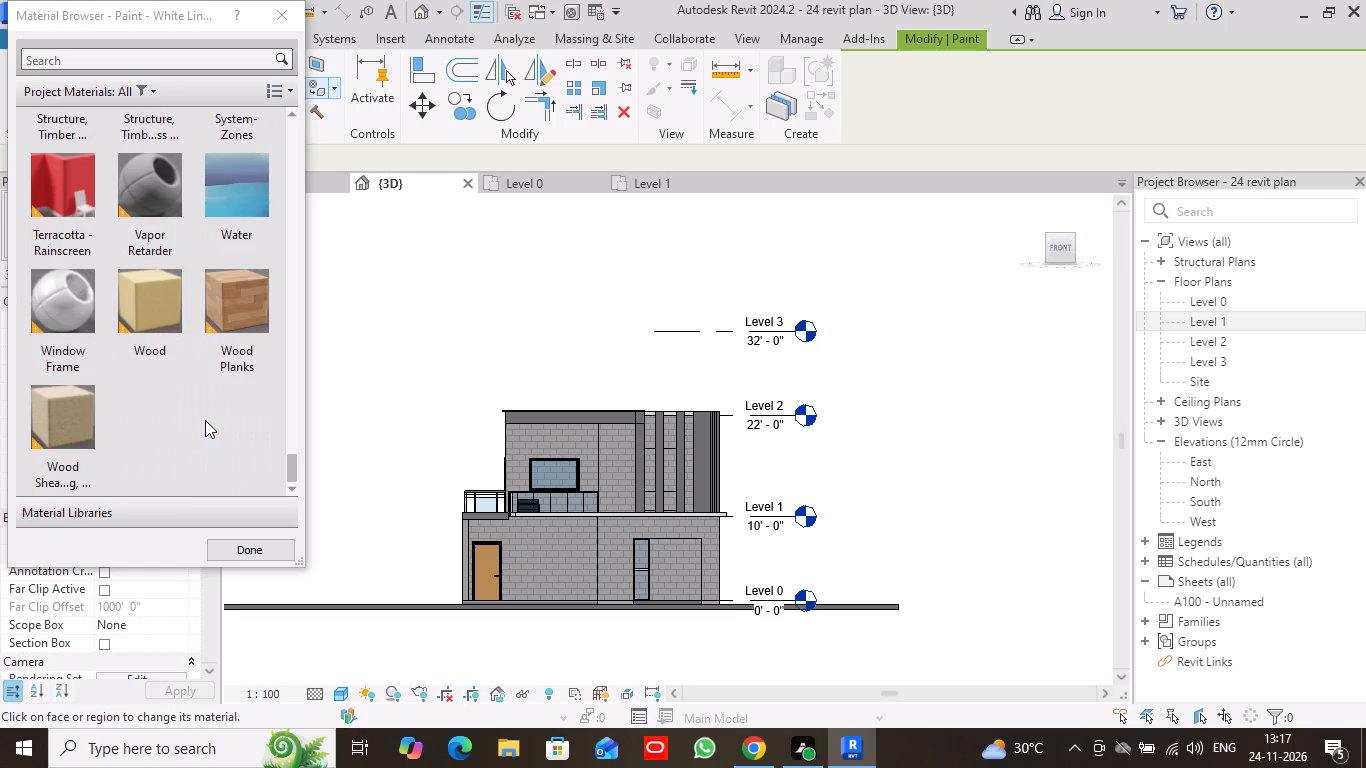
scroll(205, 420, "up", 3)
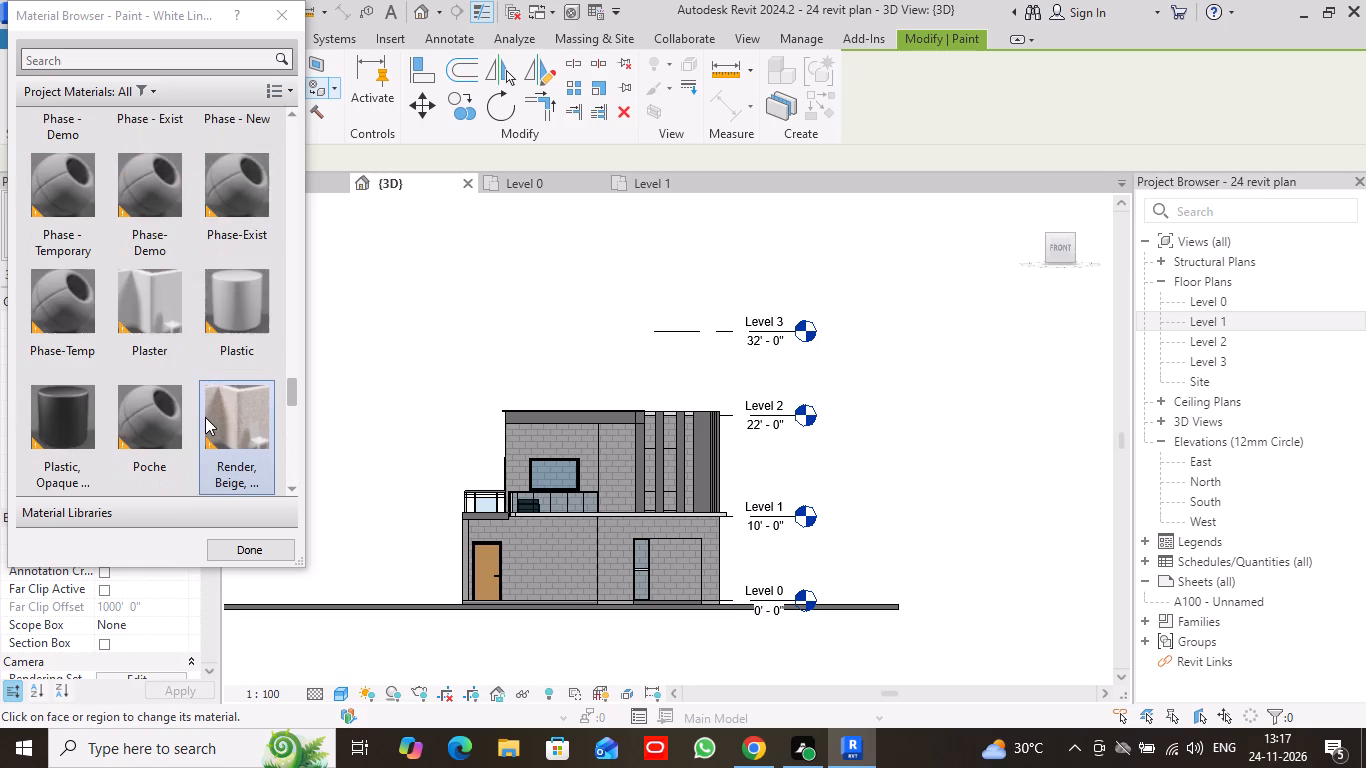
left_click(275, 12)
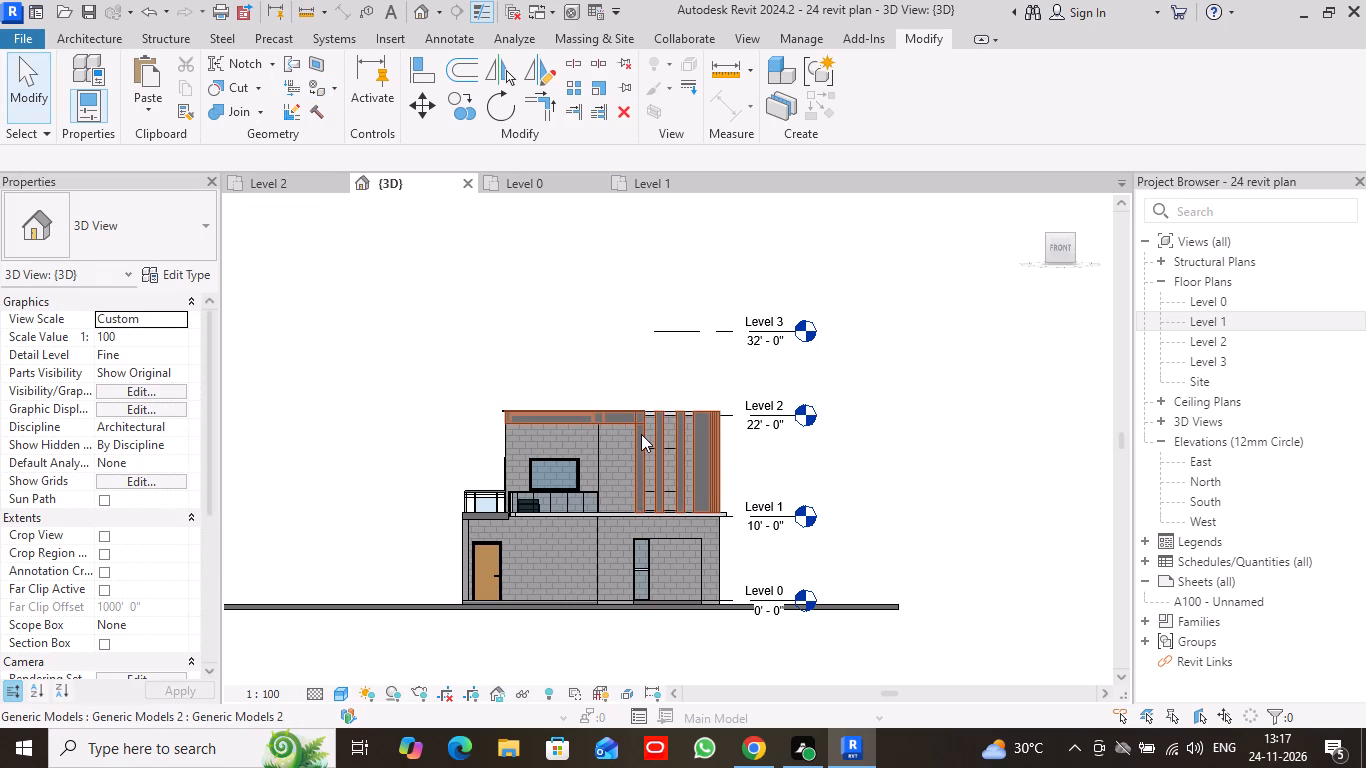
With the upper-storey facade frame selected, replace the floor material's appearance with Adobe - Beige from the appearance library.
left_click(641, 434)
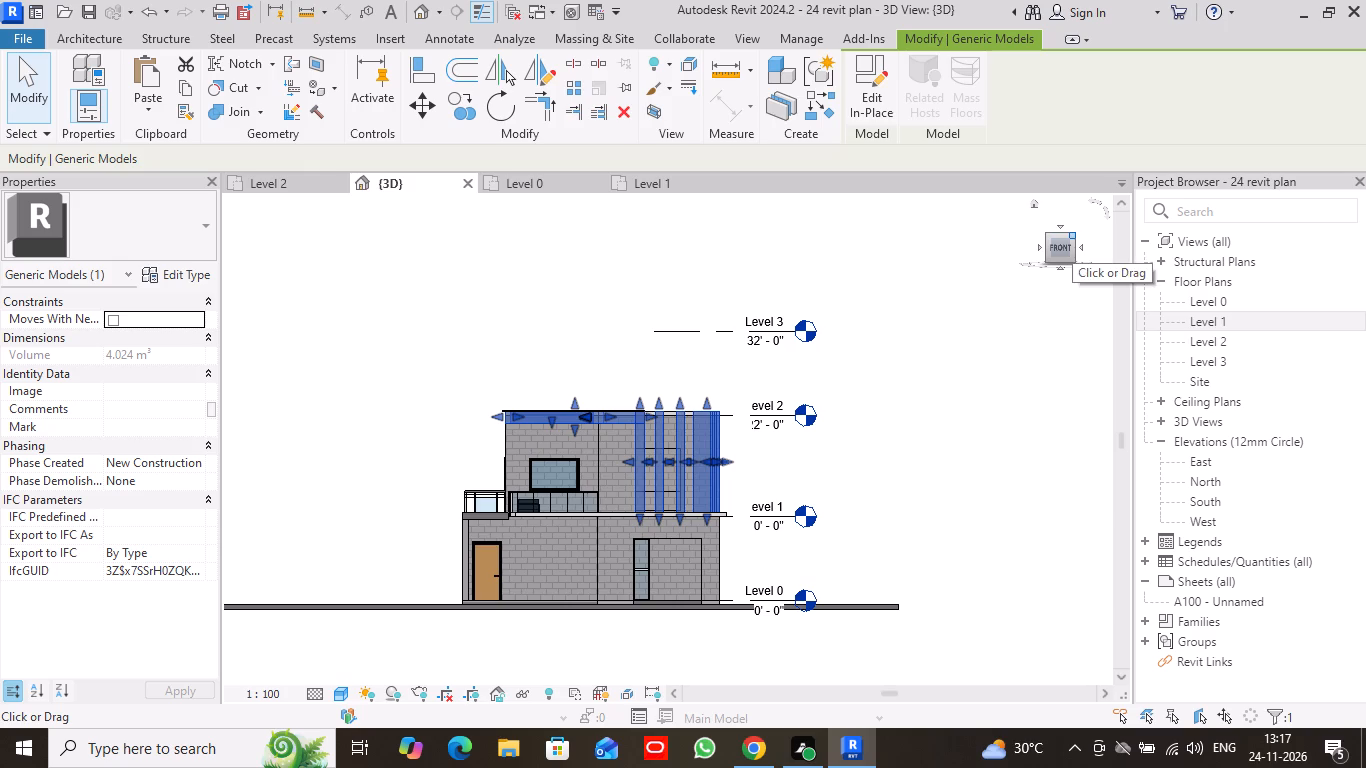
left_click_drag(1072, 236, 1036, 264)
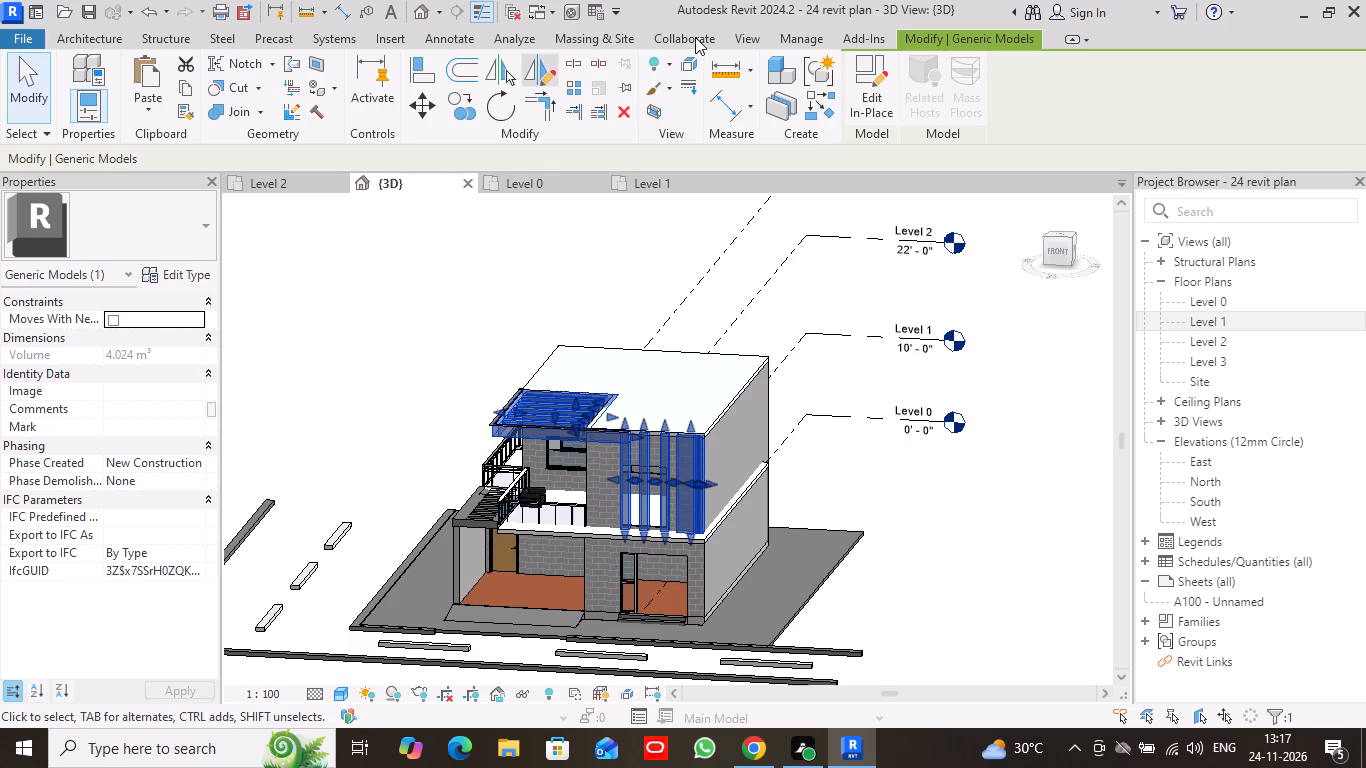
left_click(794, 41)
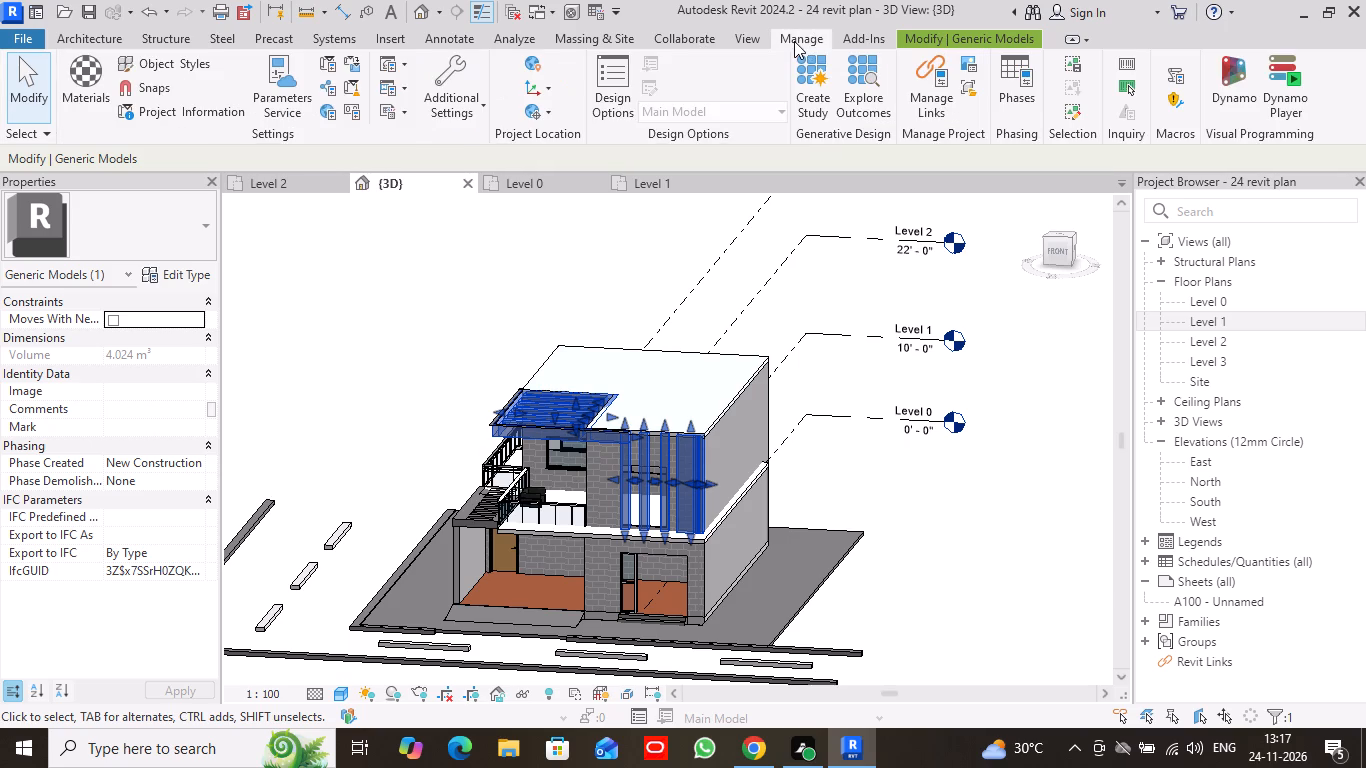
left_click(96, 87)
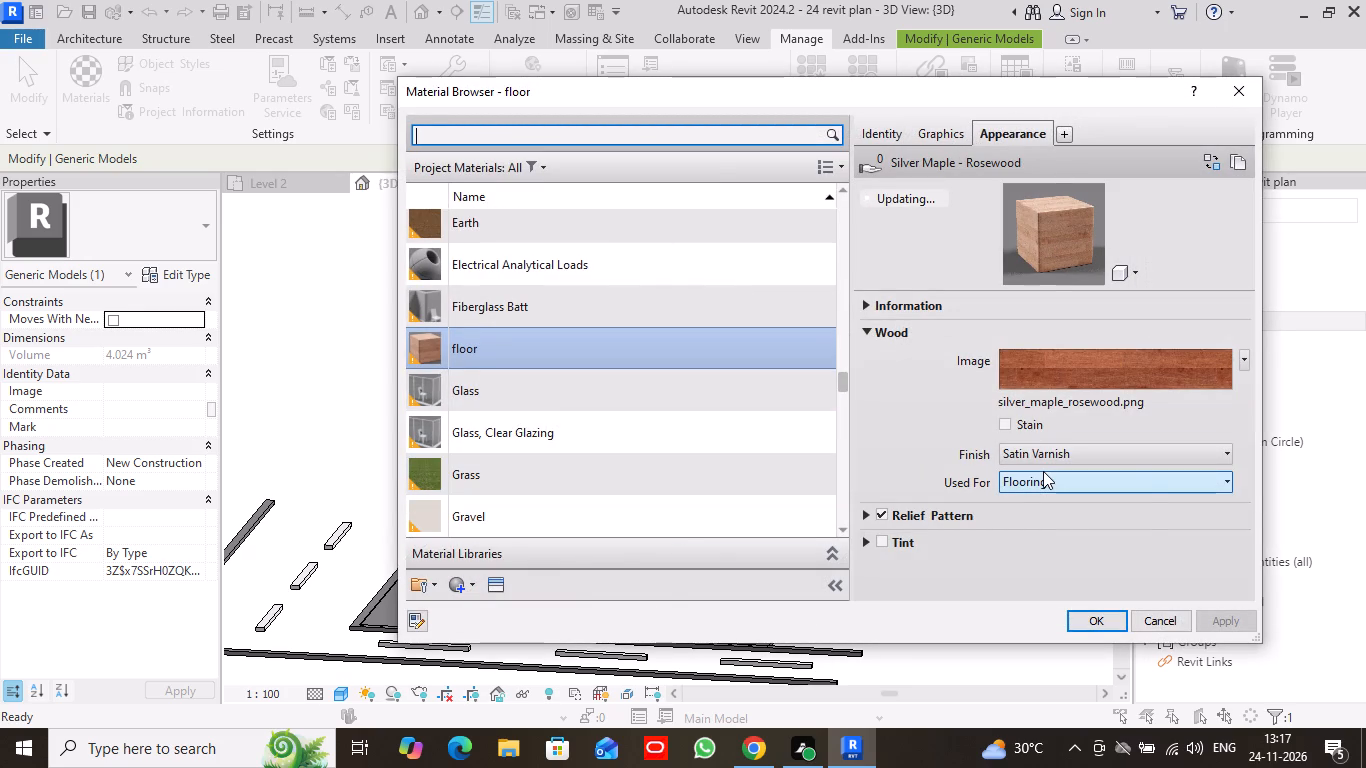
left_click(492, 588)
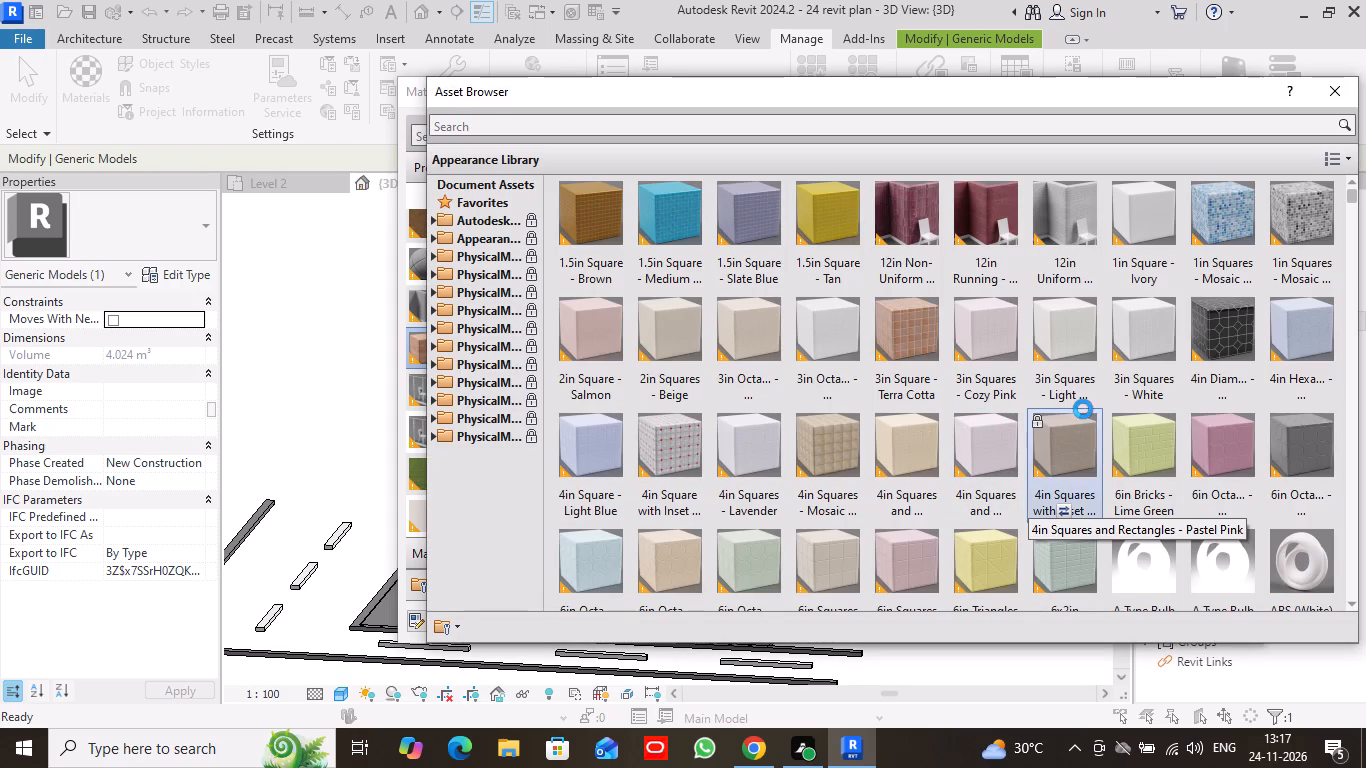
scroll(1046, 400, "down", 1)
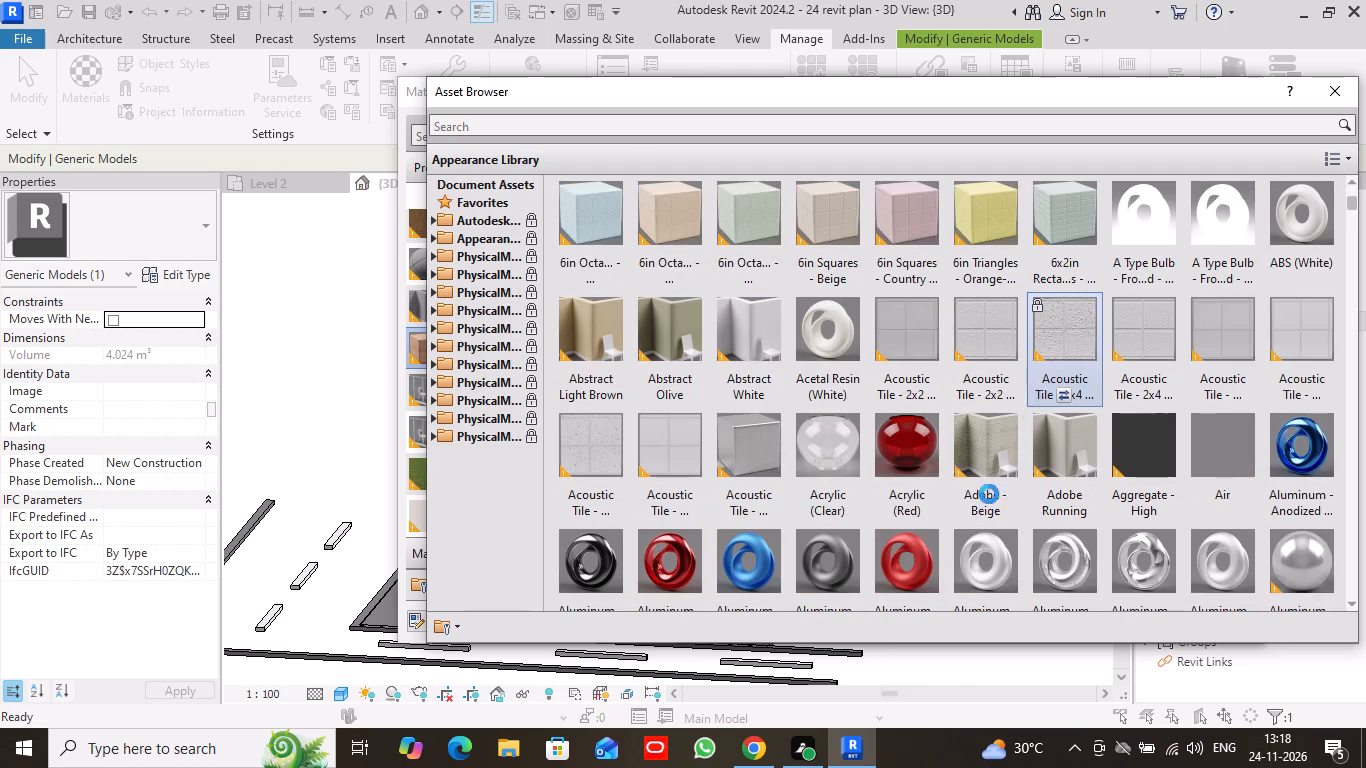
scroll(985, 527, "up", 1)
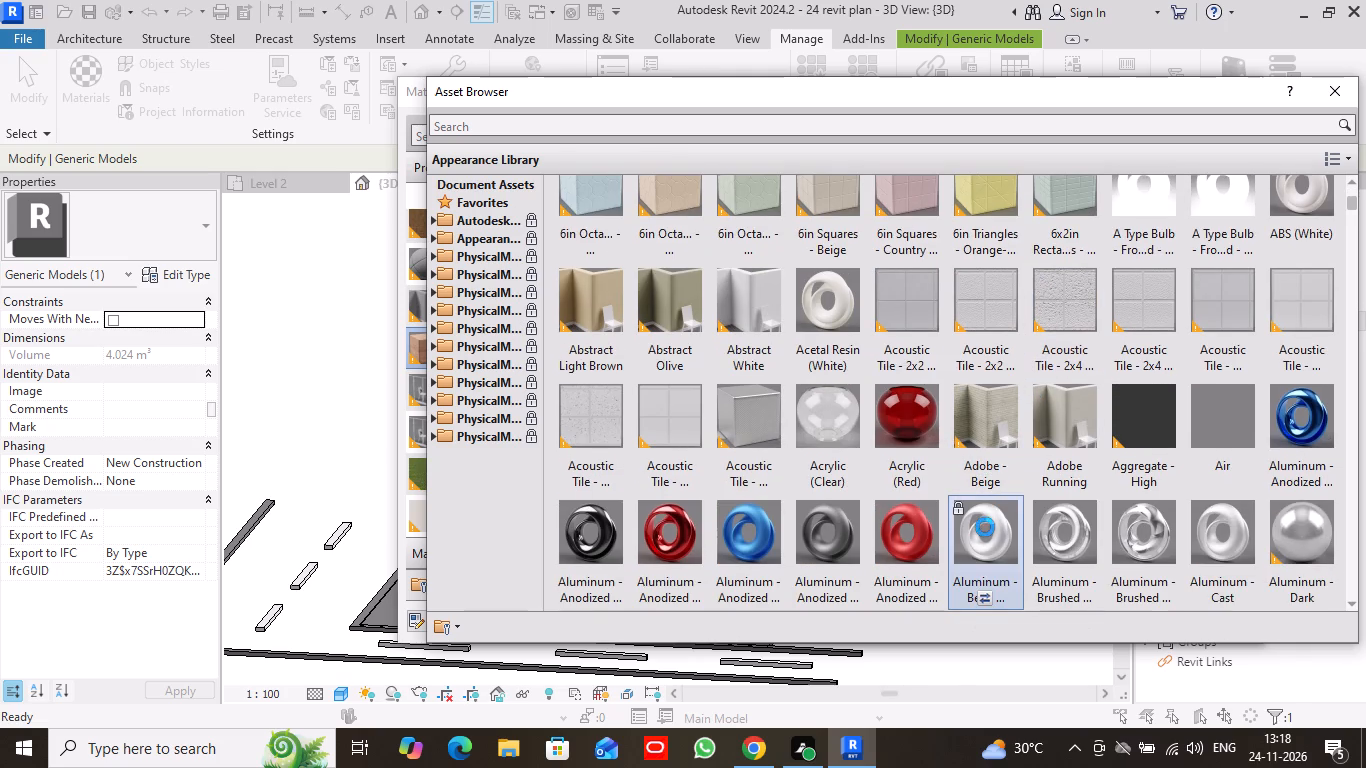
scroll(985, 527, "up", 1)
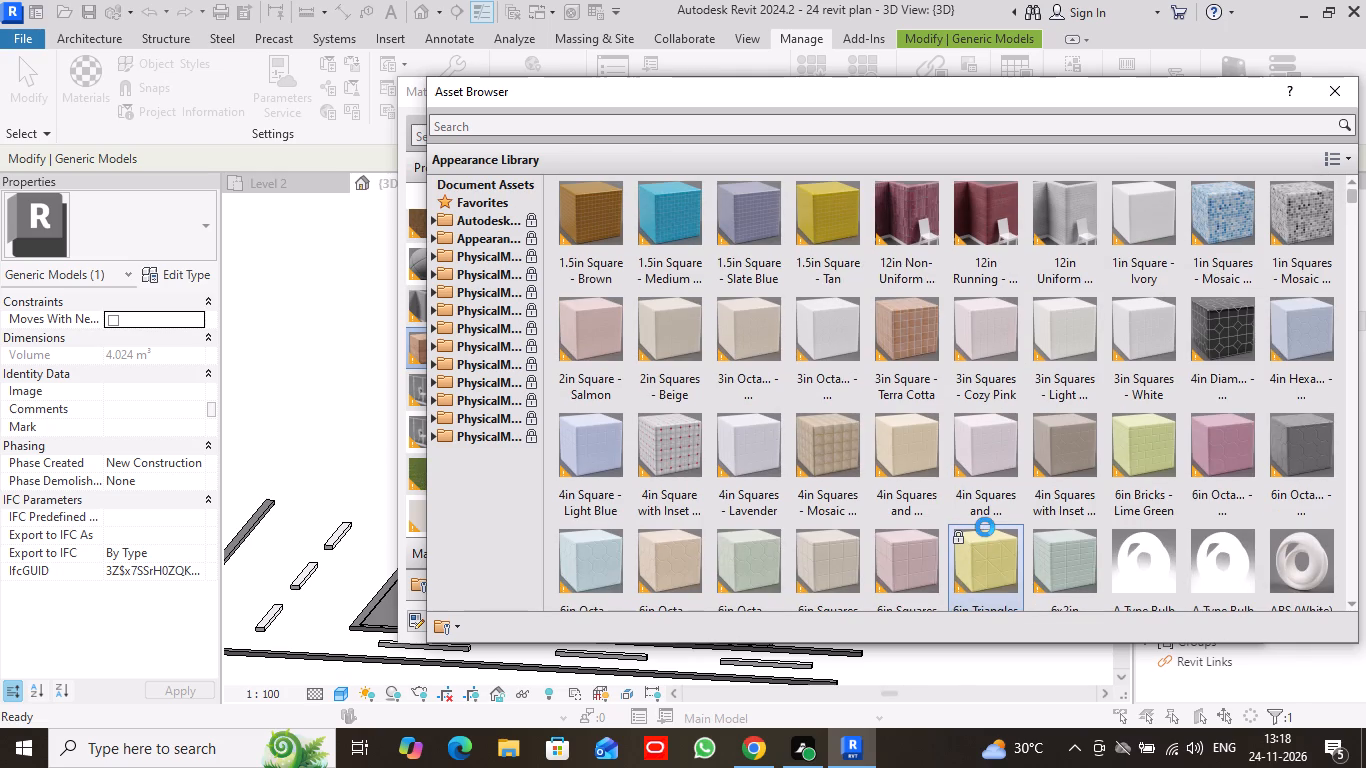
scroll(985, 527, "up", 3)
scroll(985, 527, "down", 2)
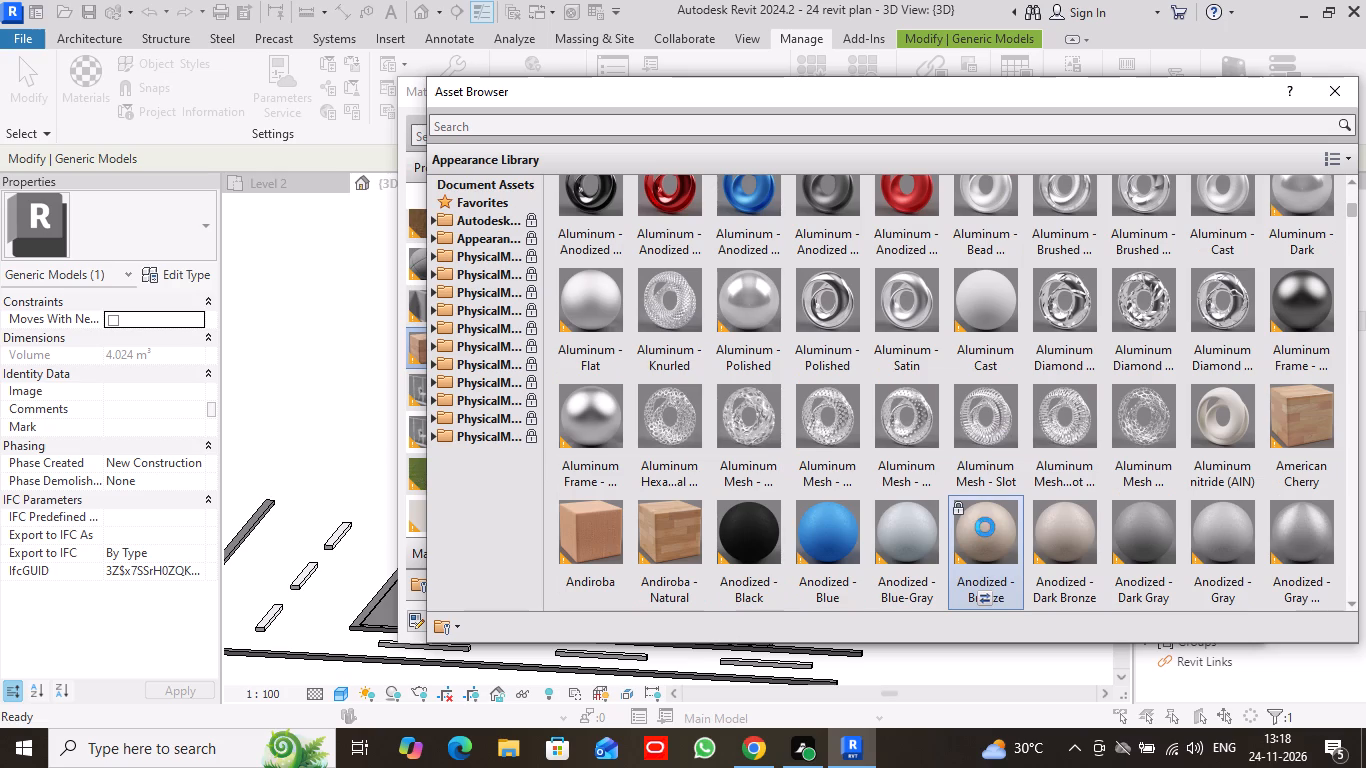
scroll(985, 527, "up", 1)
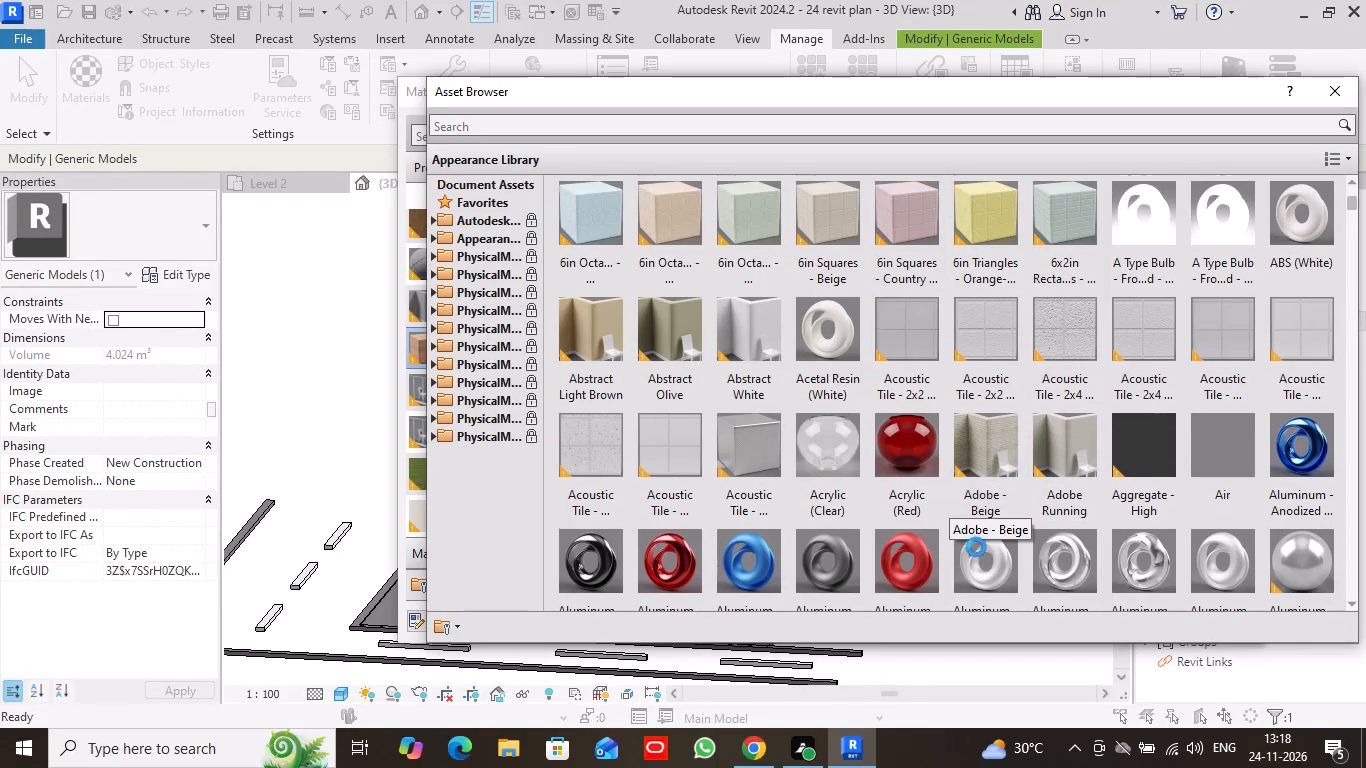
left_click(1002, 447)
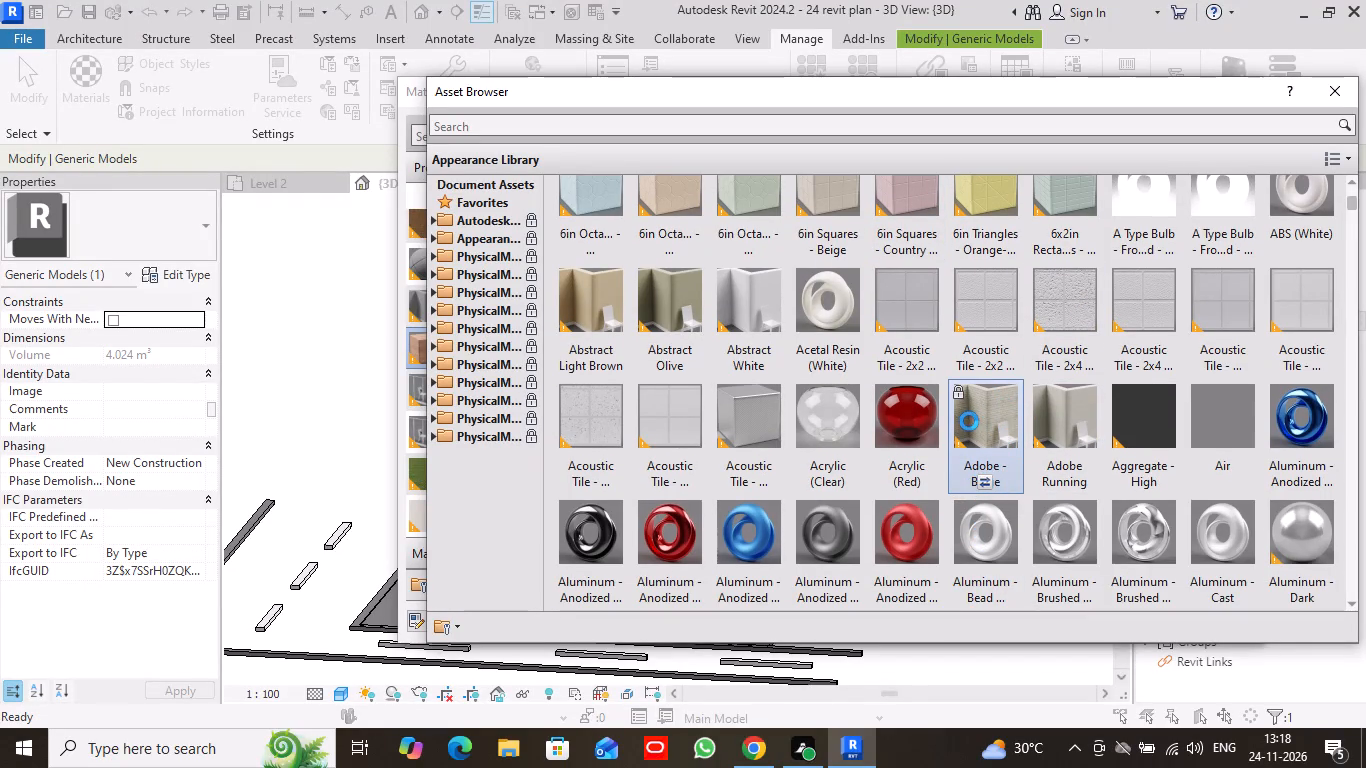
left_click(984, 481)
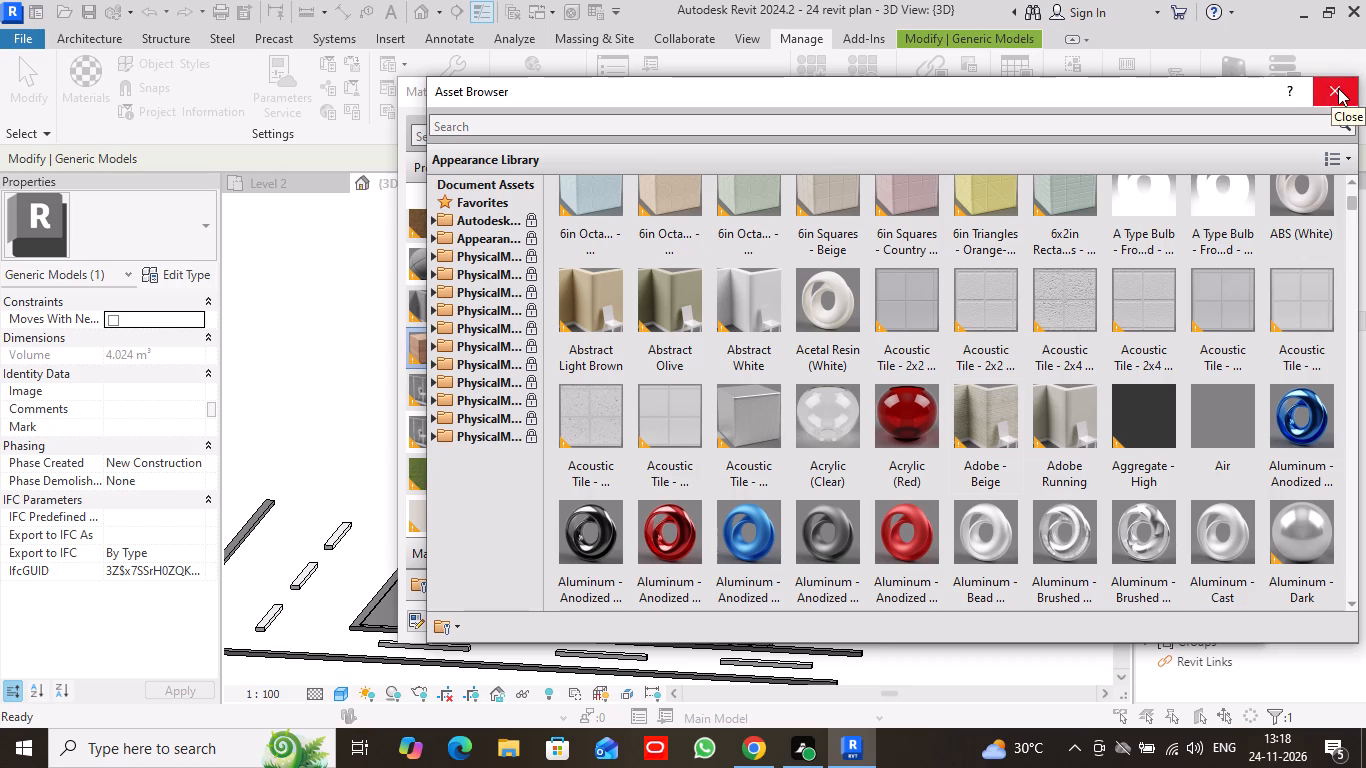
left_click(1340, 85)
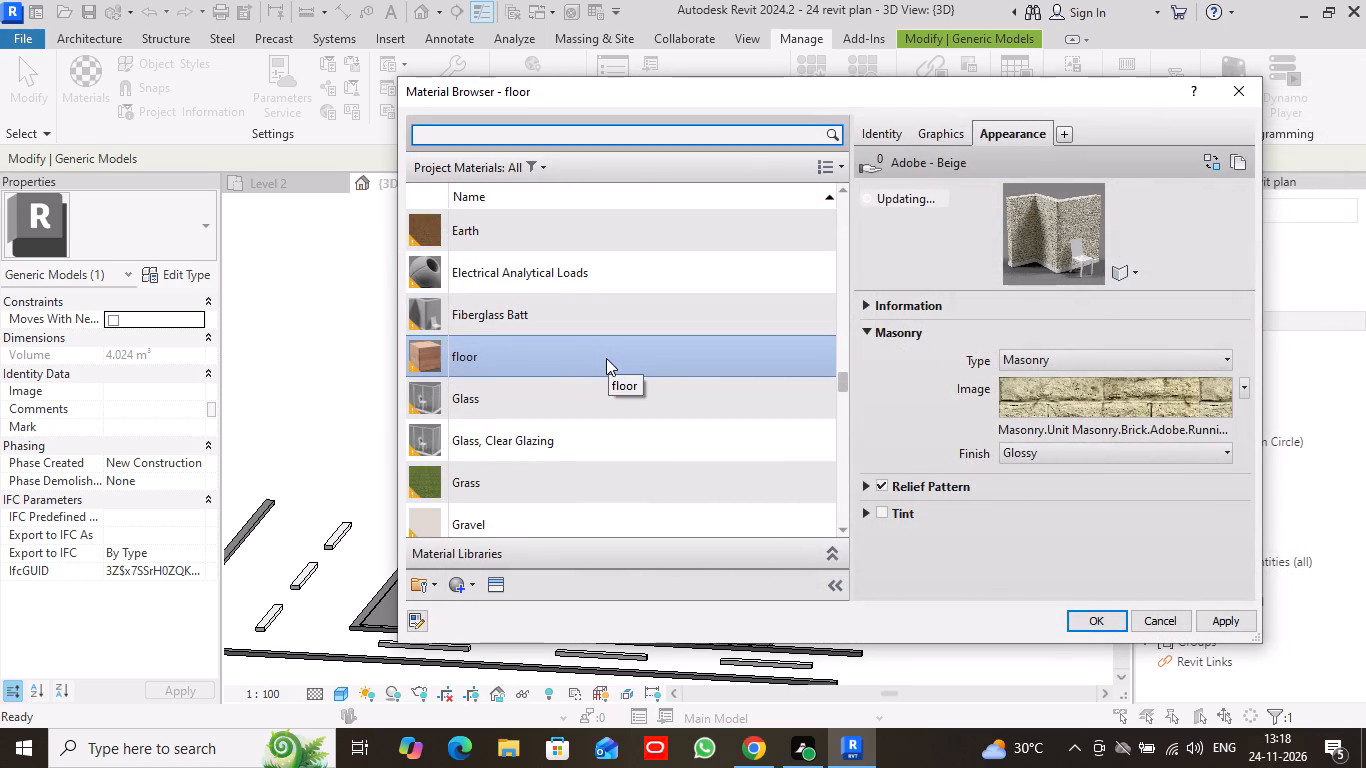
left_click(939, 133)
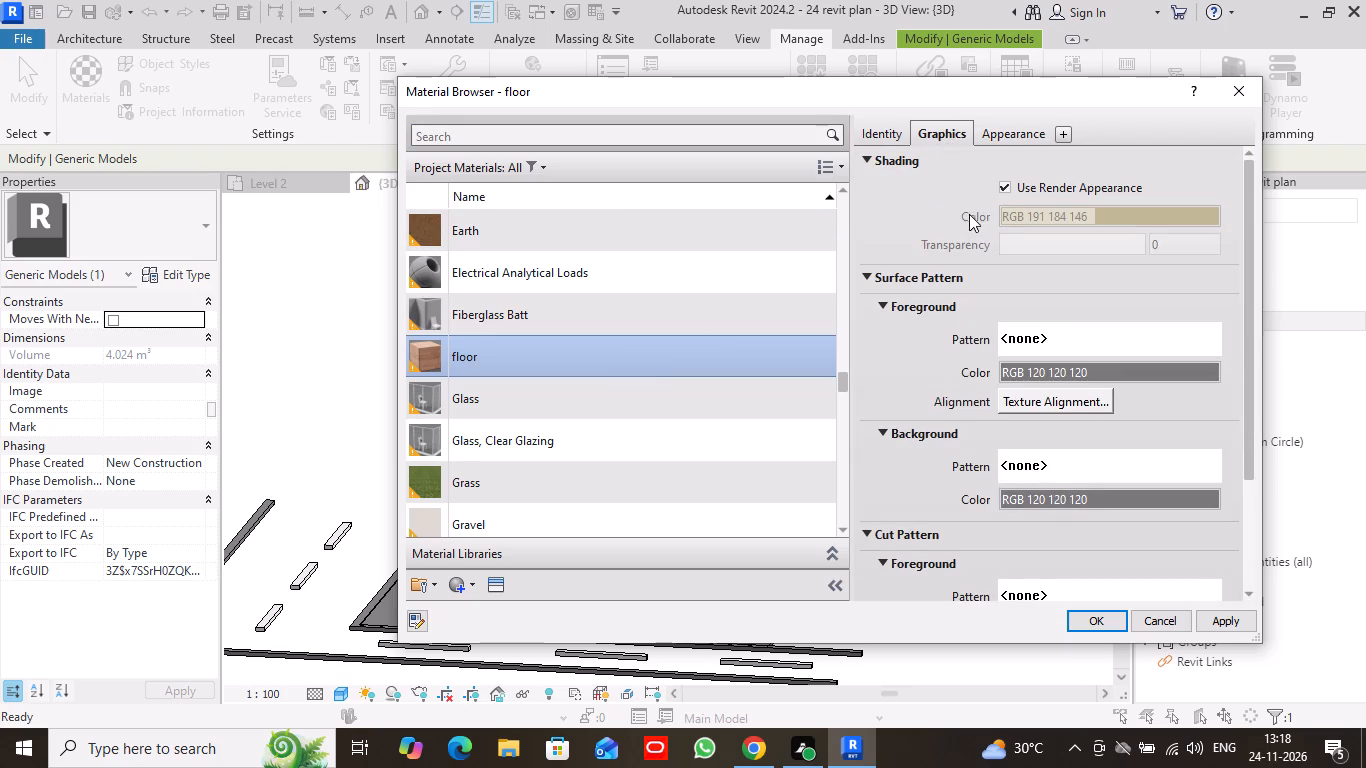
left_click(1008, 133)
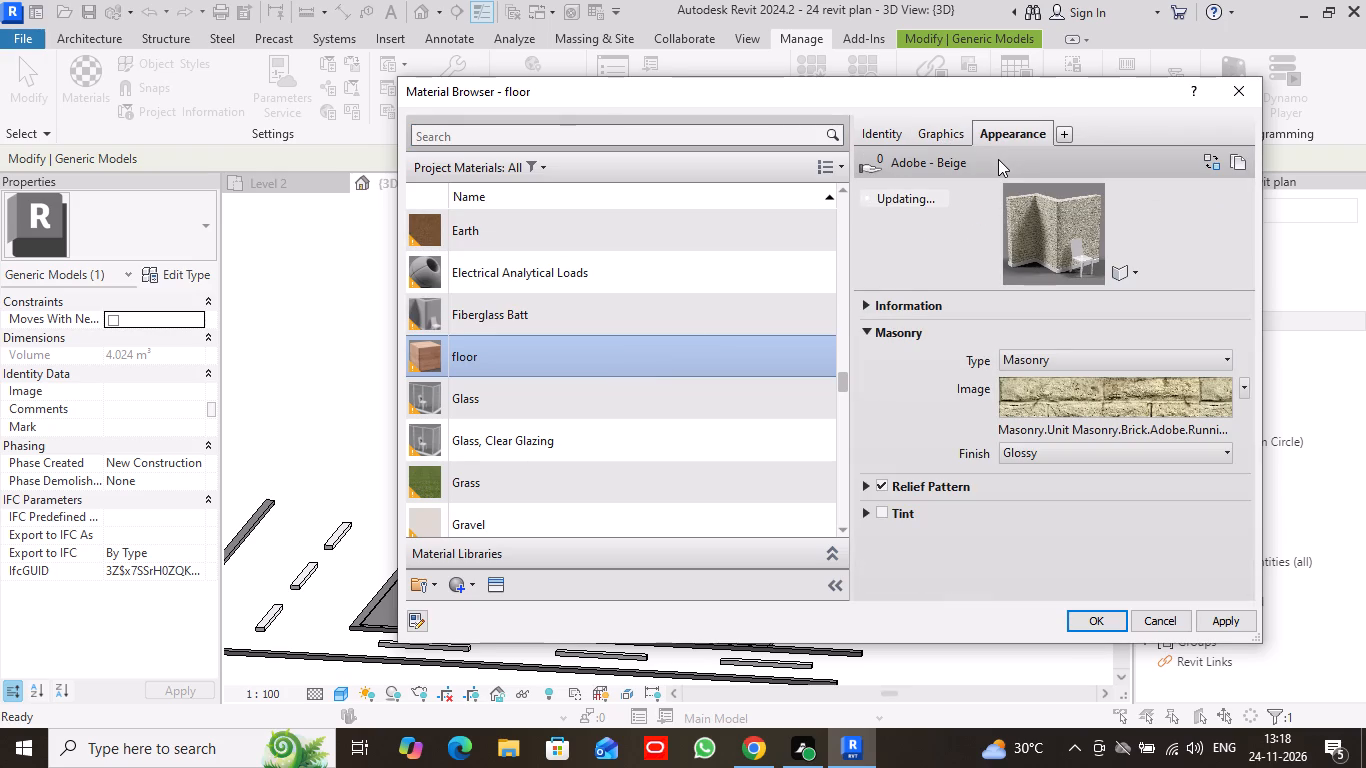
Create a new project material and rename it face.
scroll(747, 397, "down", 2)
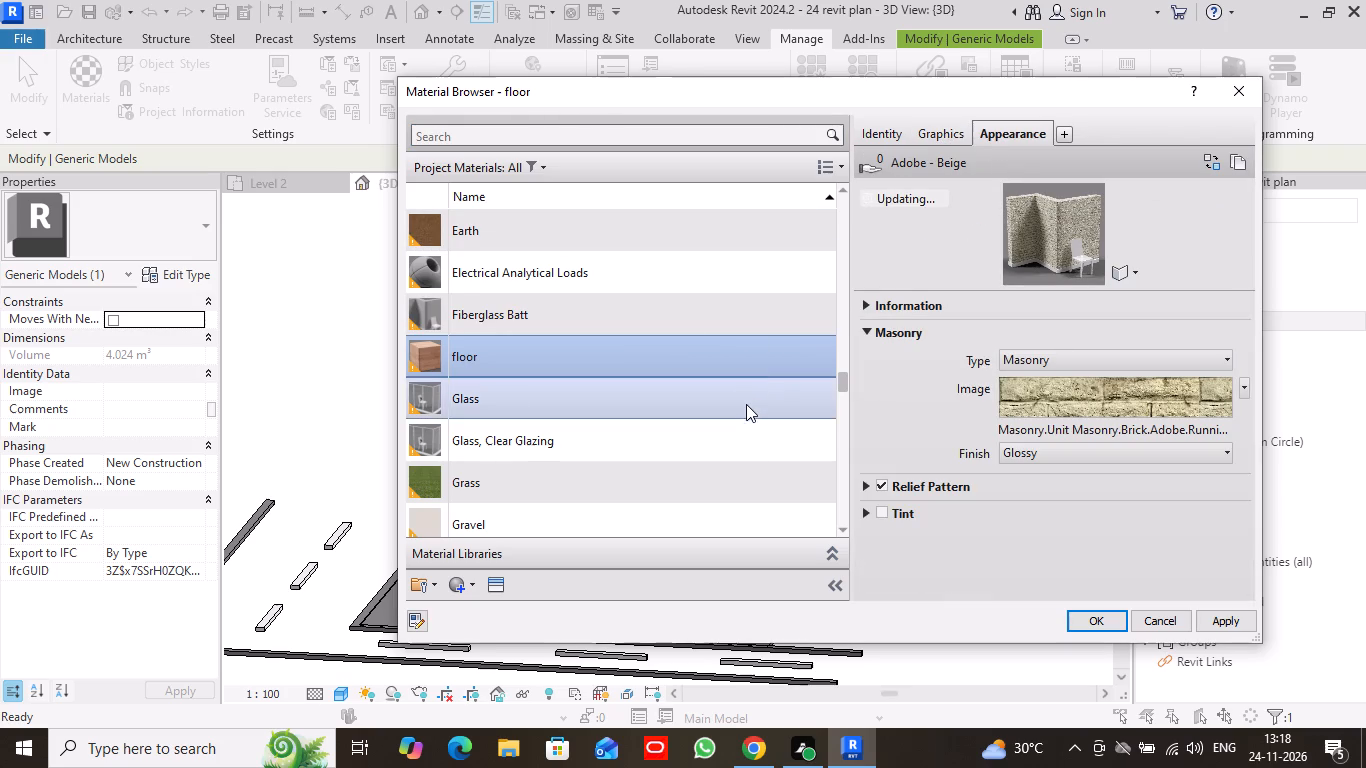
scroll(746, 404, "down", 13)
scroll(746, 404, "down", 8)
scroll(746, 404, "up", 1)
scroll(746, 404, "down", 5)
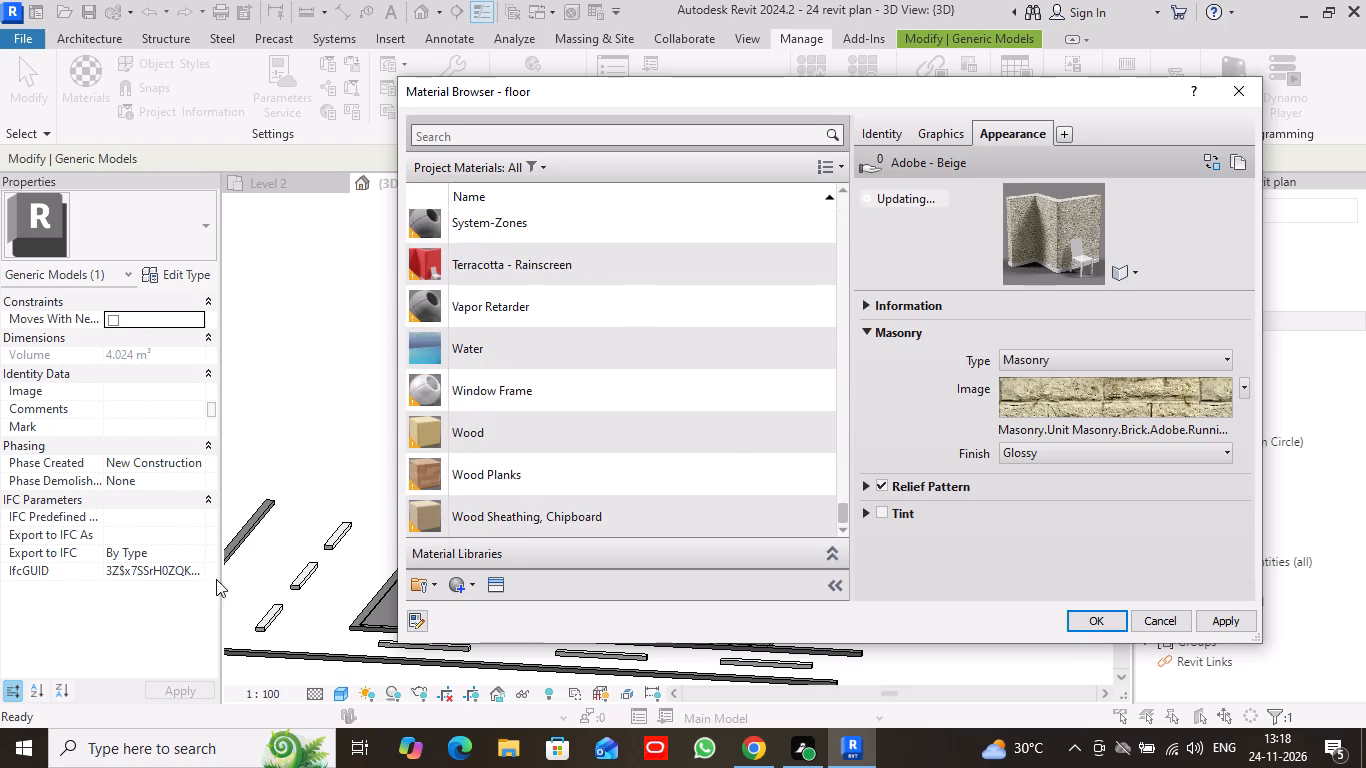
left_click(453, 581)
left_click(521, 614)
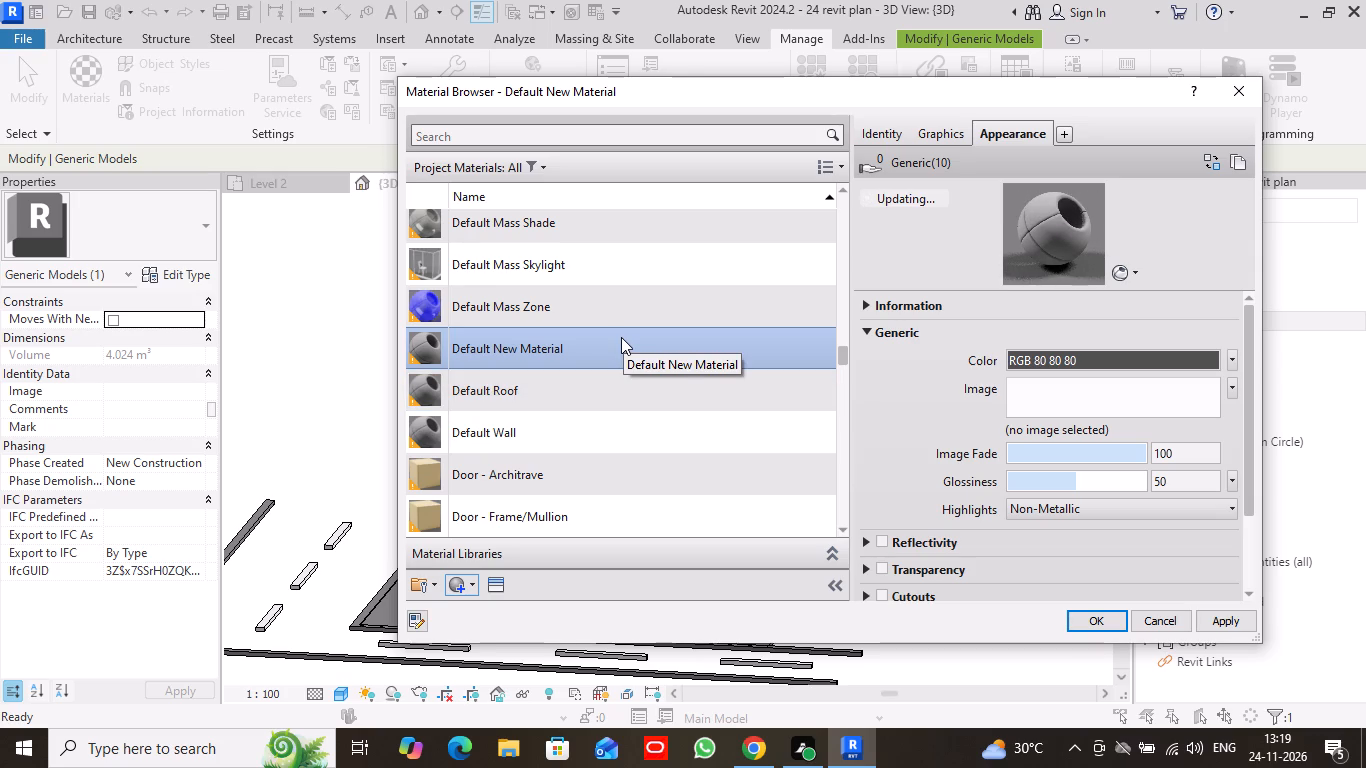
type("ent")
key("BackSpace")
key("BackSpace")
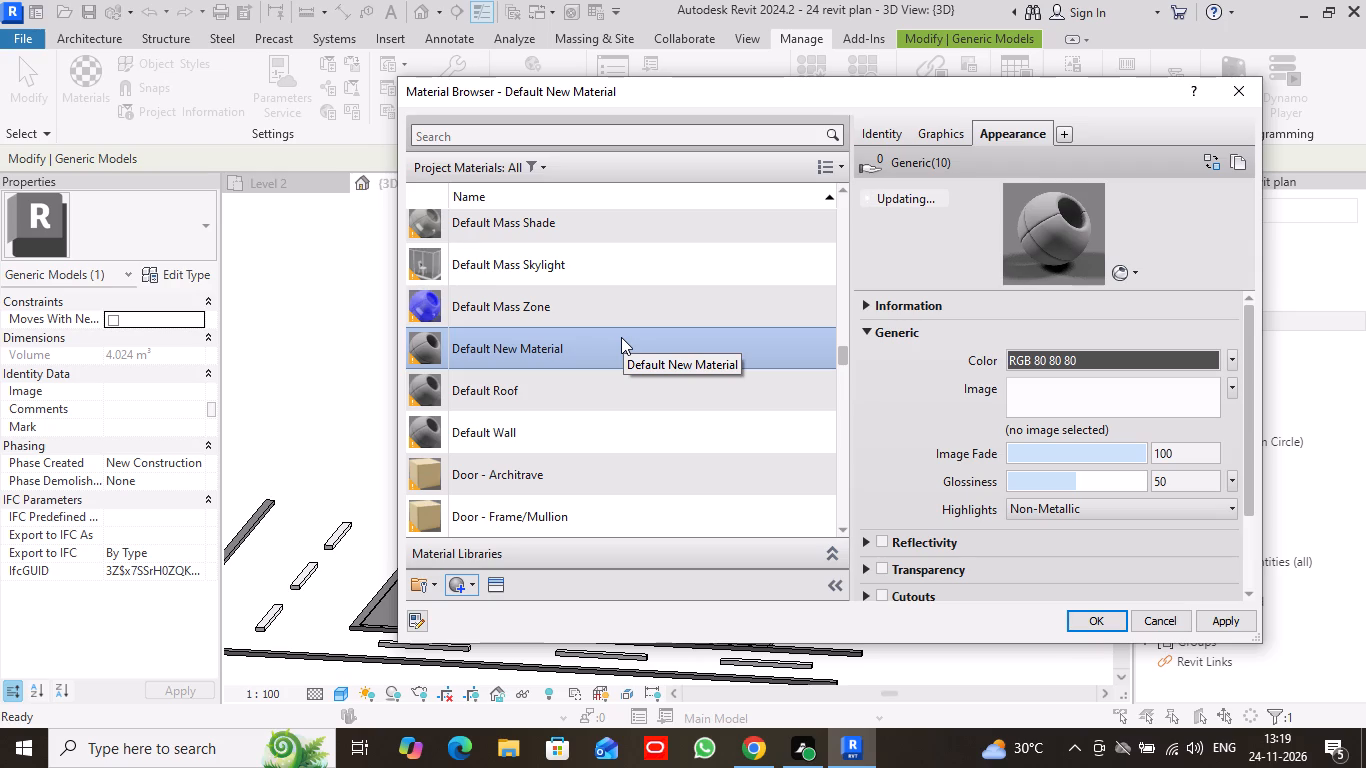
right_click(605, 336)
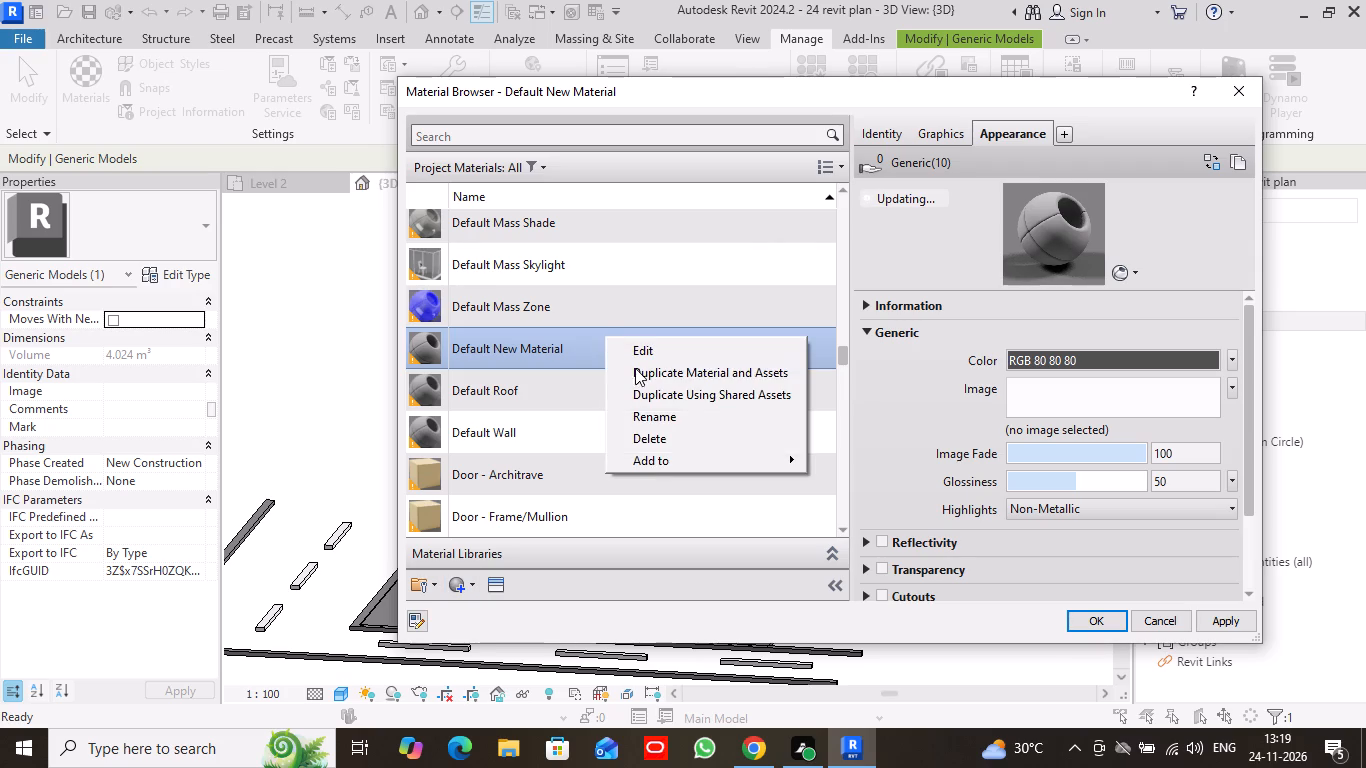
left_click(661, 415)
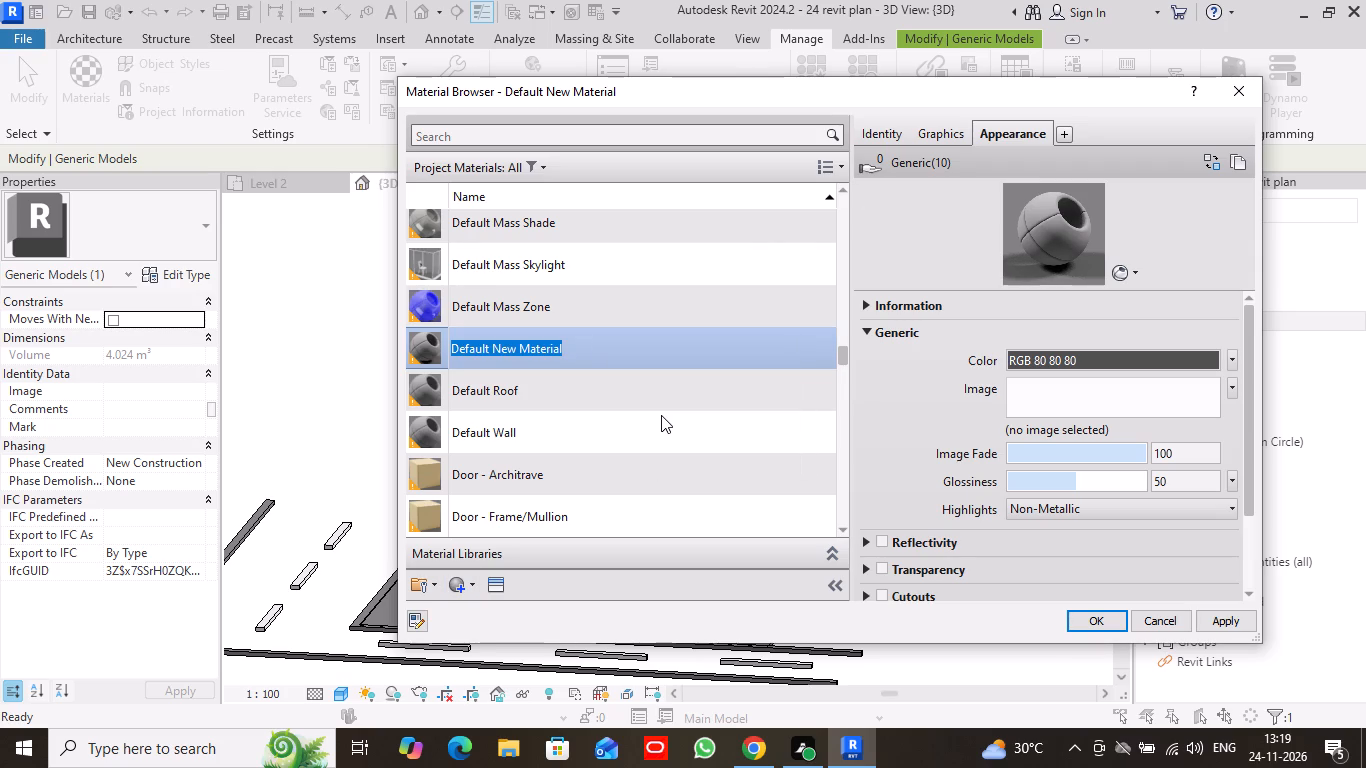
type("face")
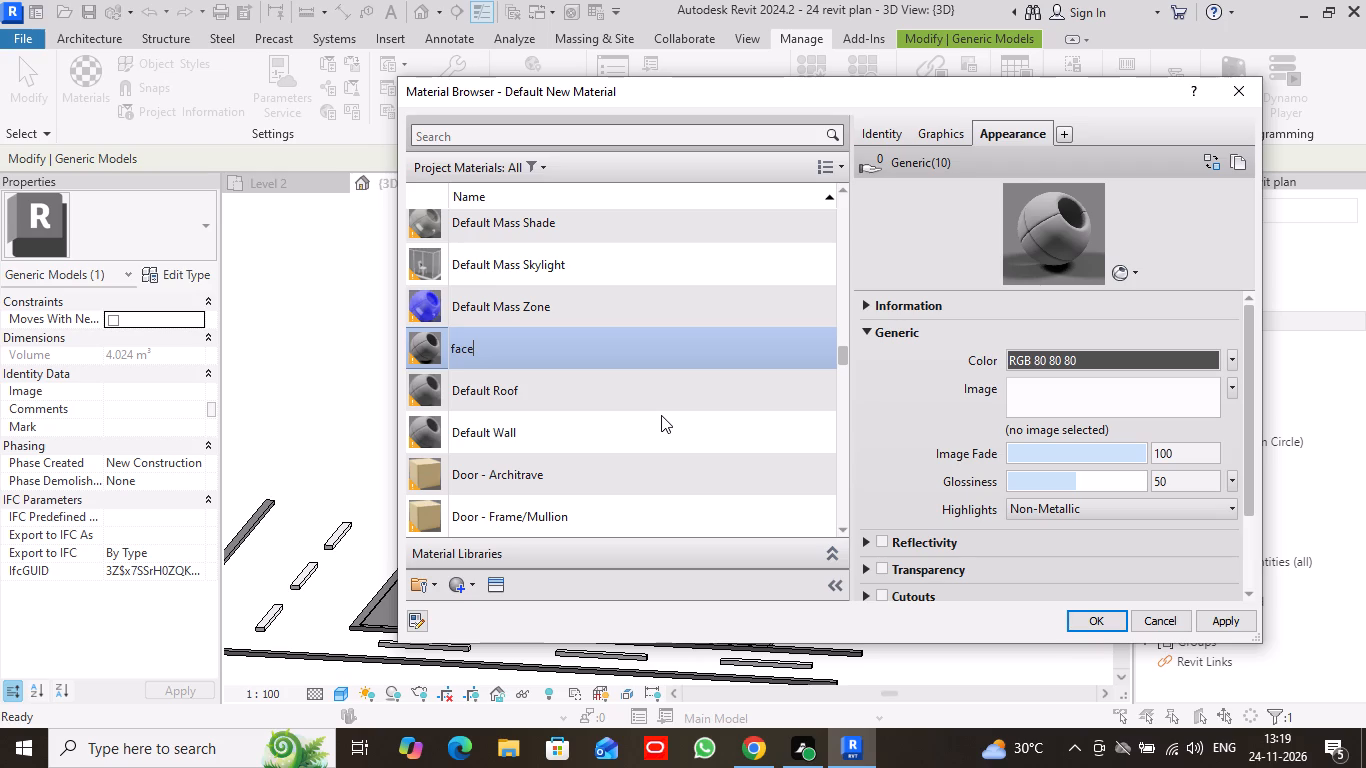
key("space")
key("Return")
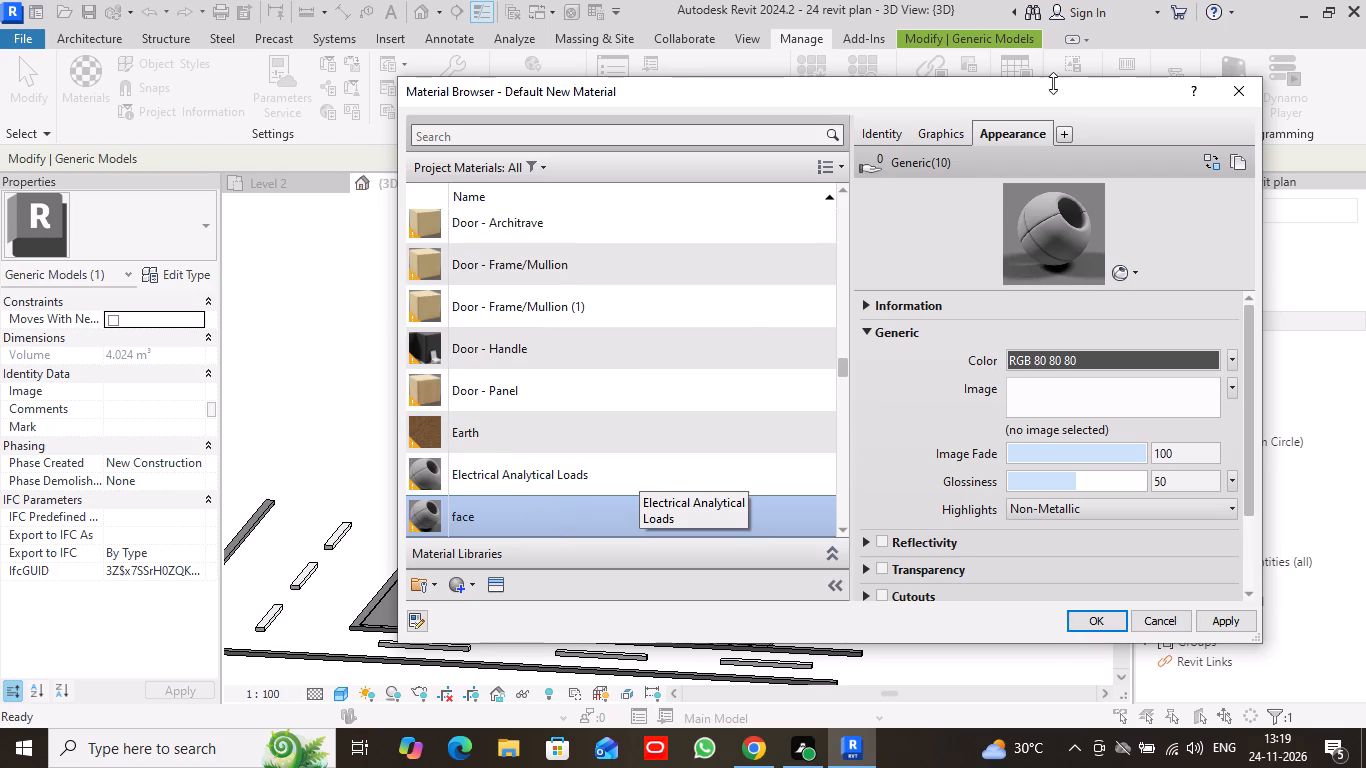
Duplicate the face material using shared assets, and try to undo the duplication.
scroll(558, 520, "down", 3)
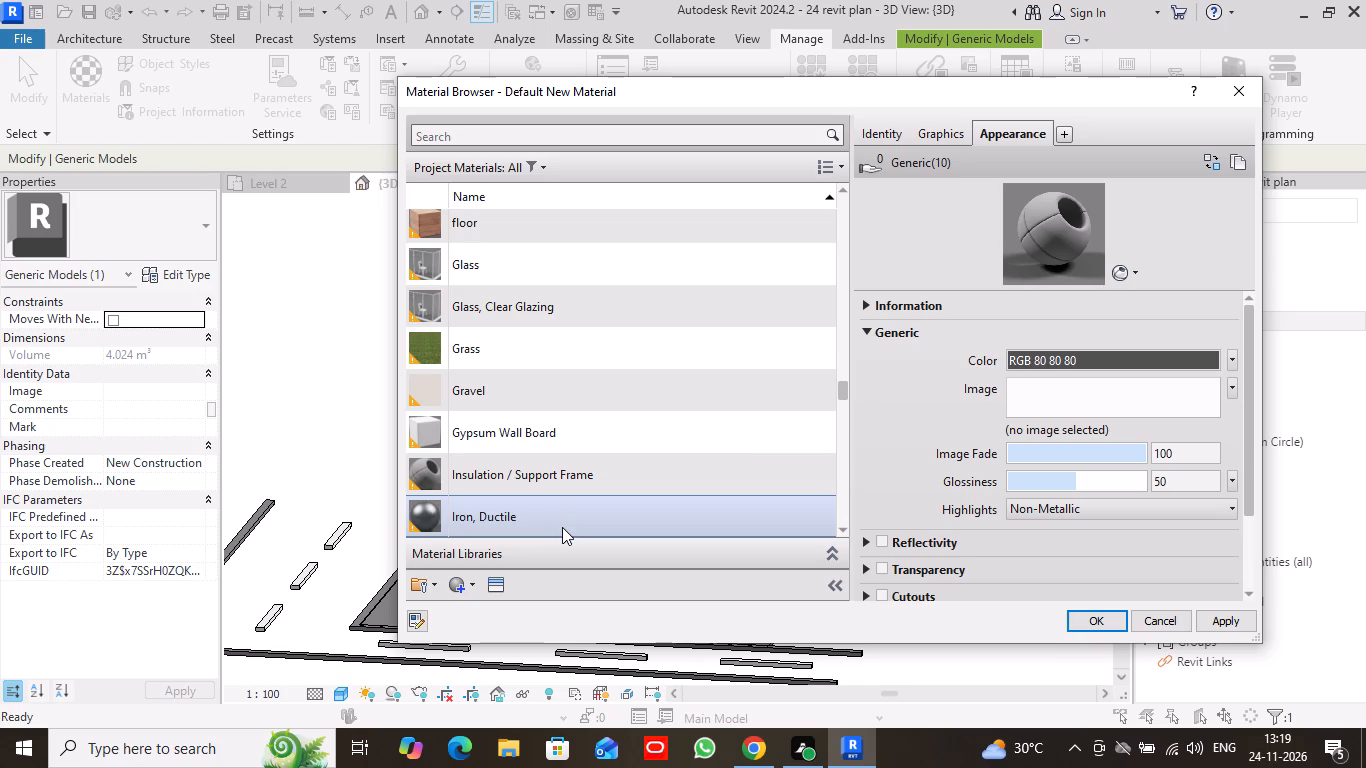
scroll(562, 527, "up", 1)
right_click(640, 261)
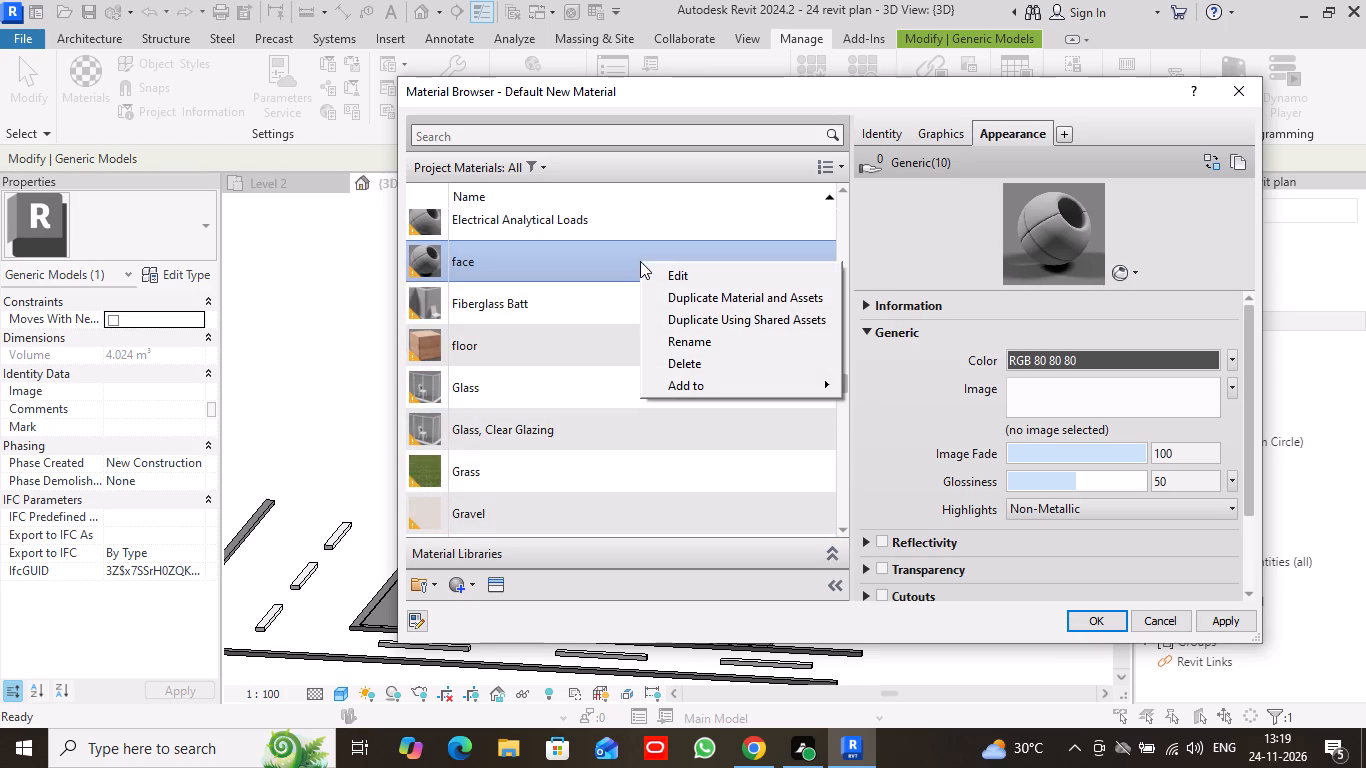
left_click(722, 315)
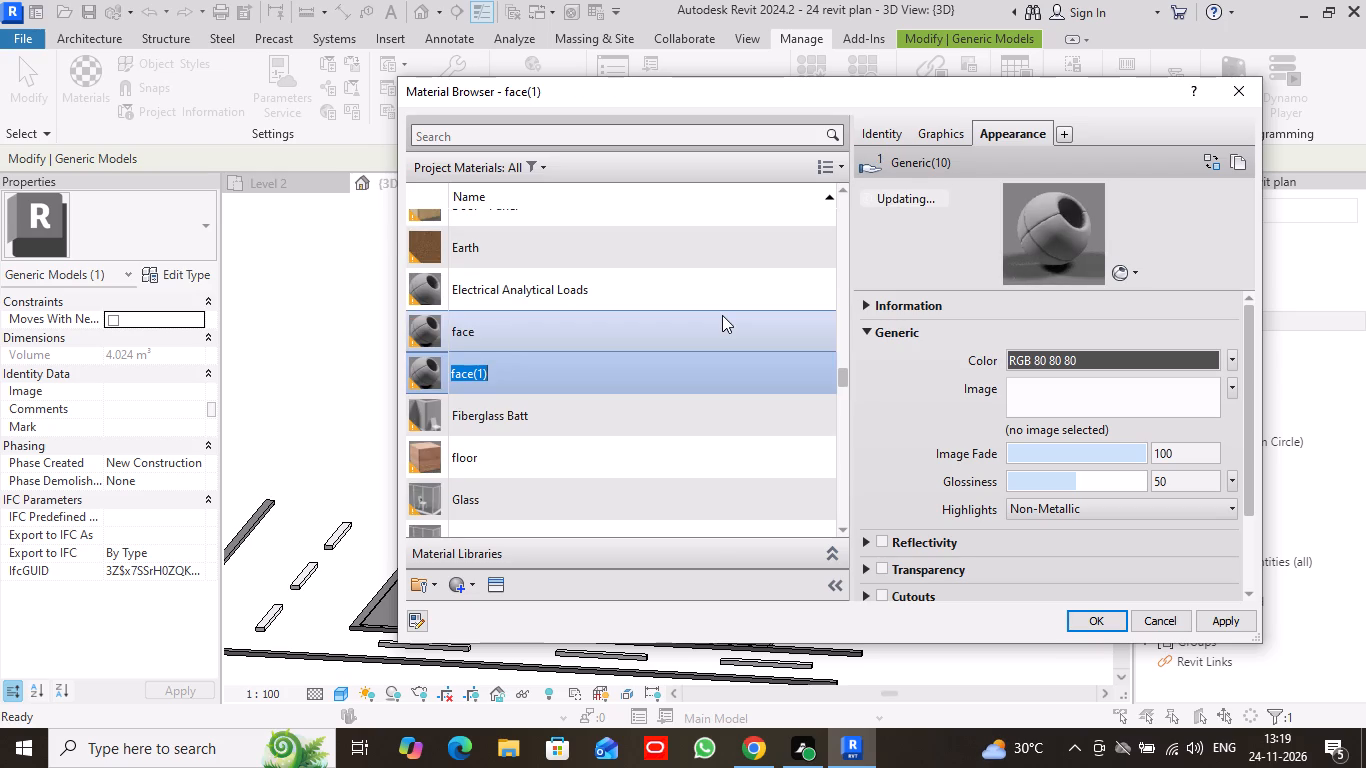
key("ctrl+z")
Replace the original face material's appearance with Adobe - Beige from the appearance library.
left_click(722, 315, "ctrl")
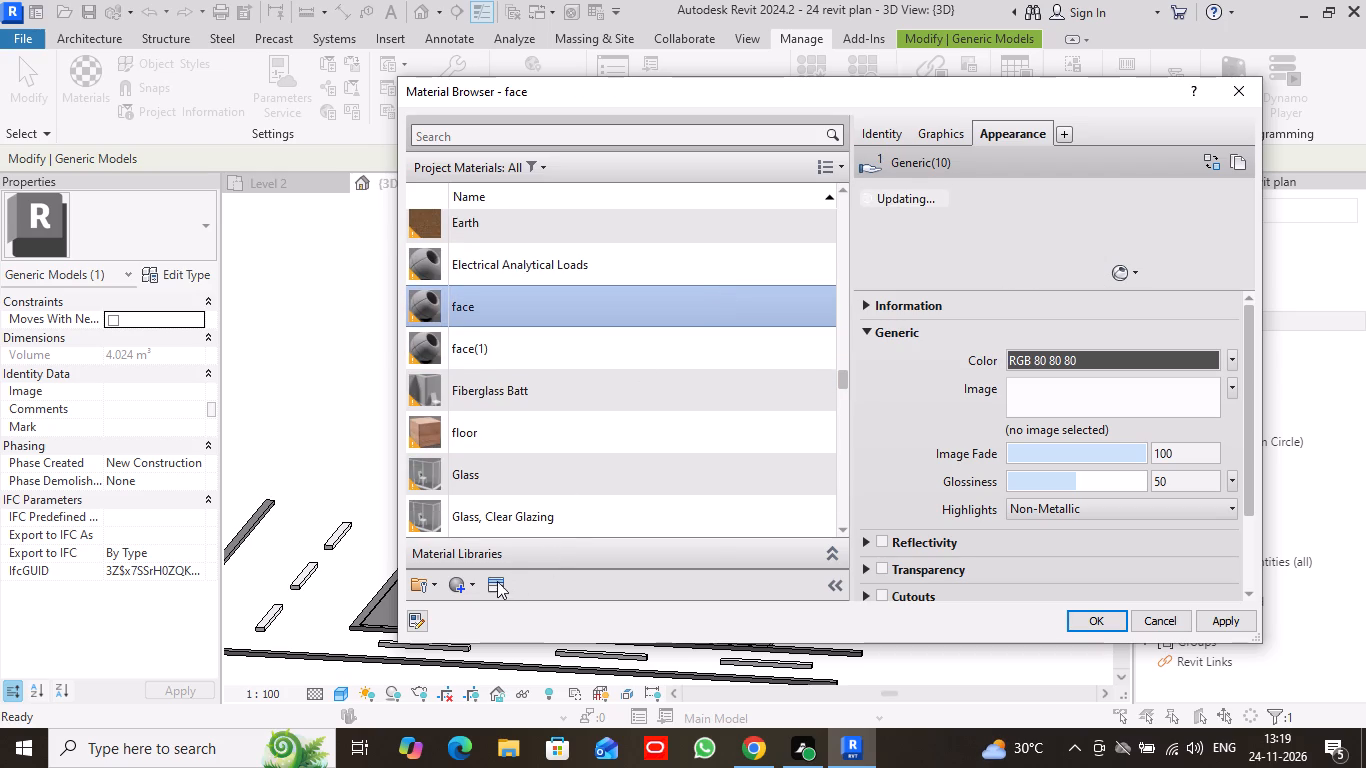
left_click(492, 583)
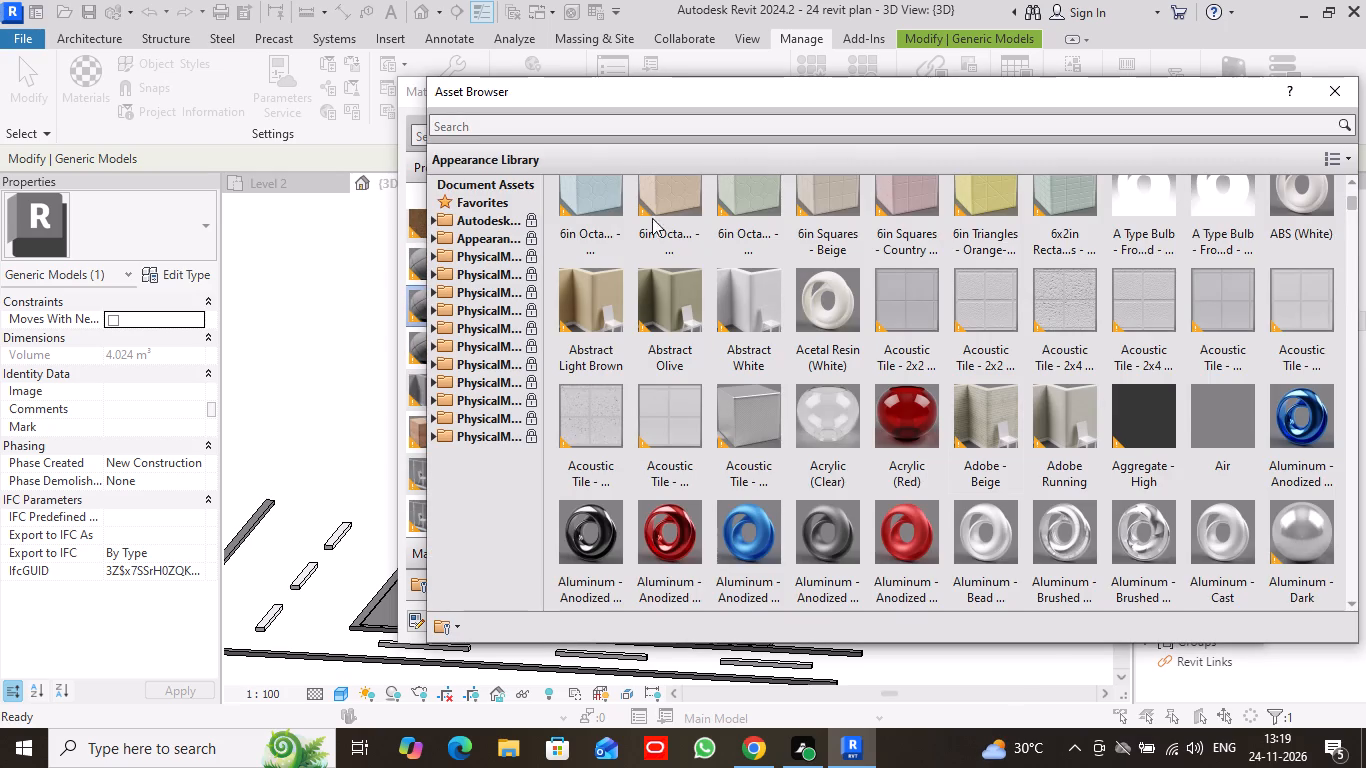
left_click(1000, 456)
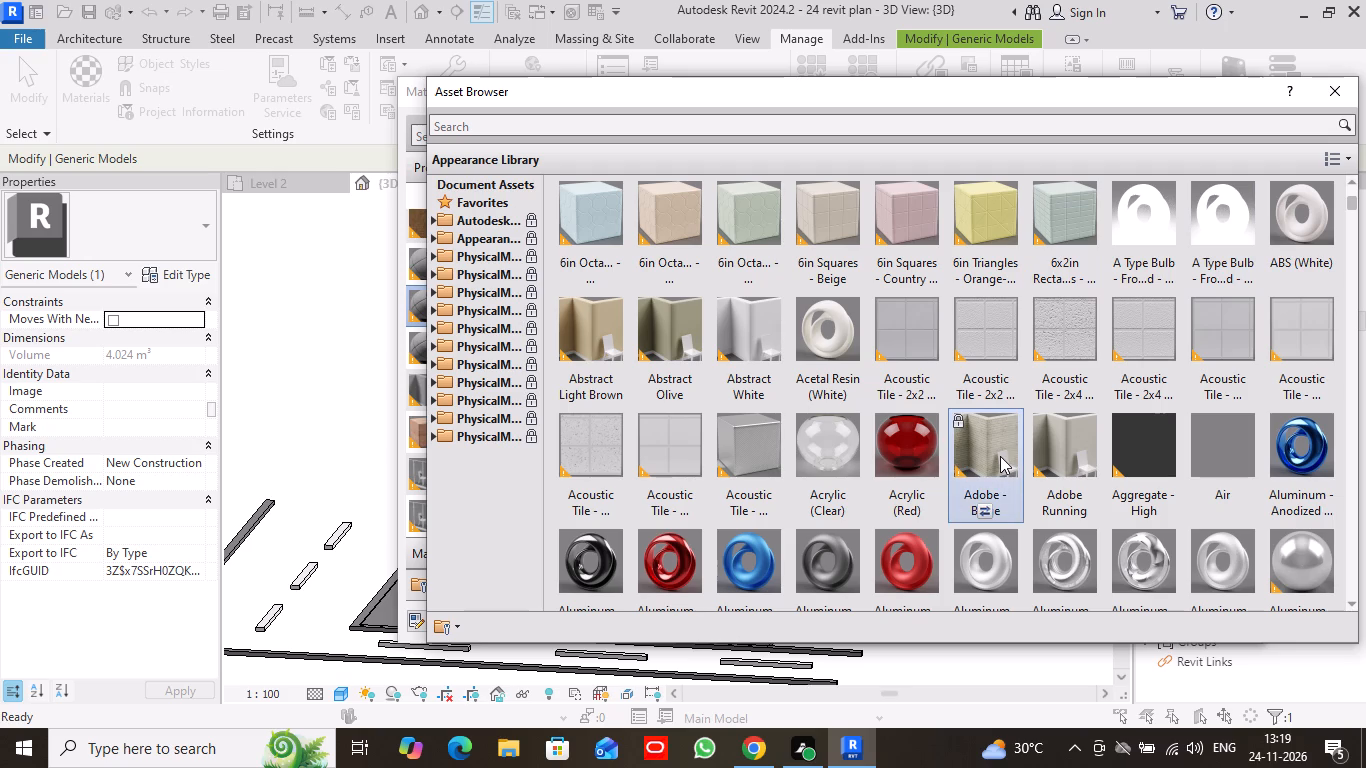
left_click(983, 511)
left_click(1330, 92)
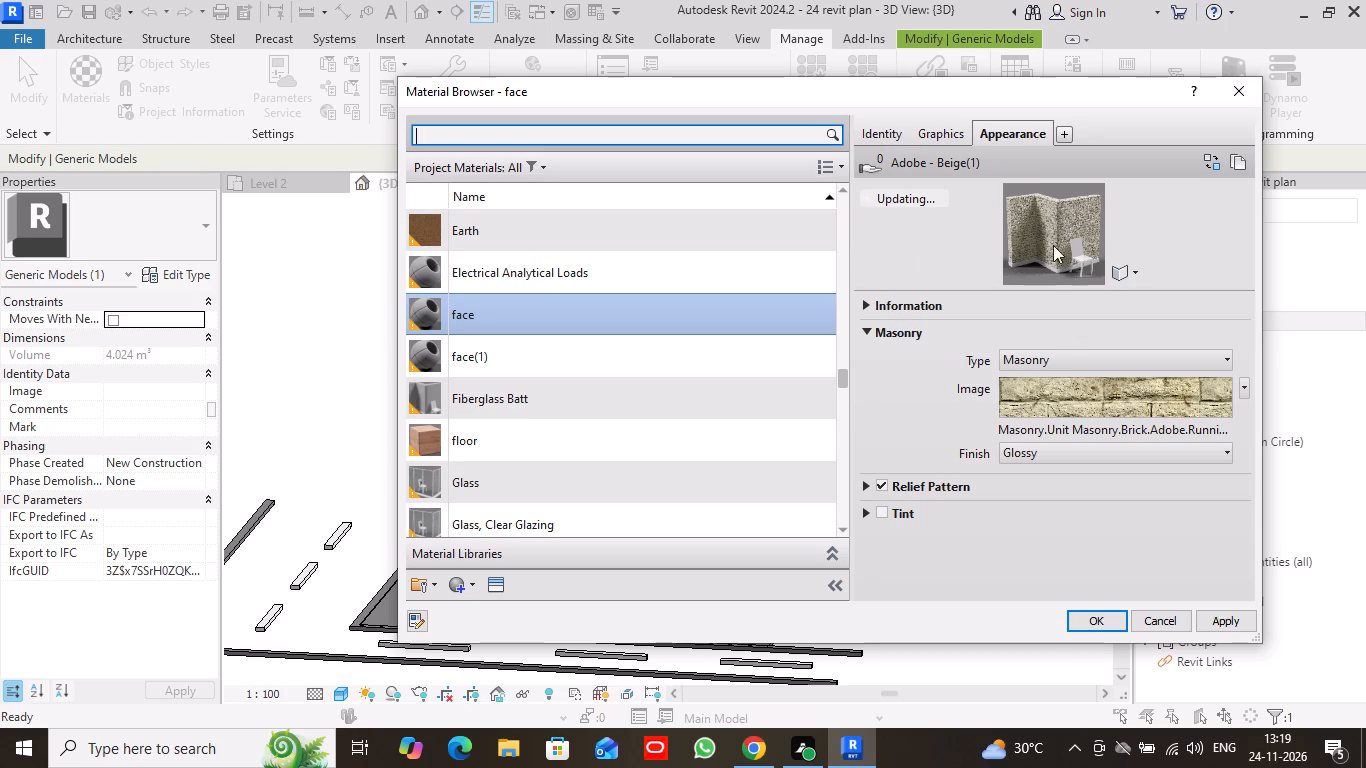
Make the face material's shading use its render appearance, then apply and accept the material changes.
left_click(959, 138)
left_click(1004, 184)
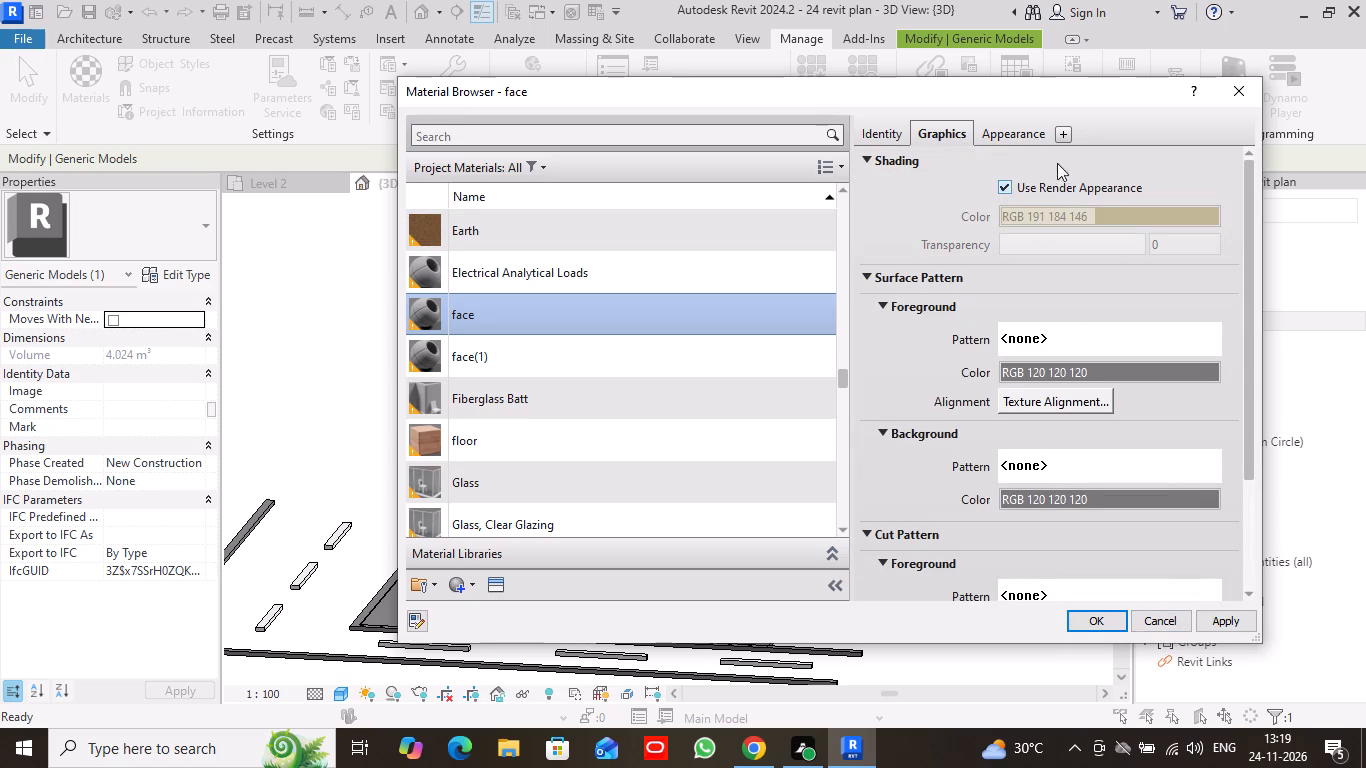
left_click(1025, 135)
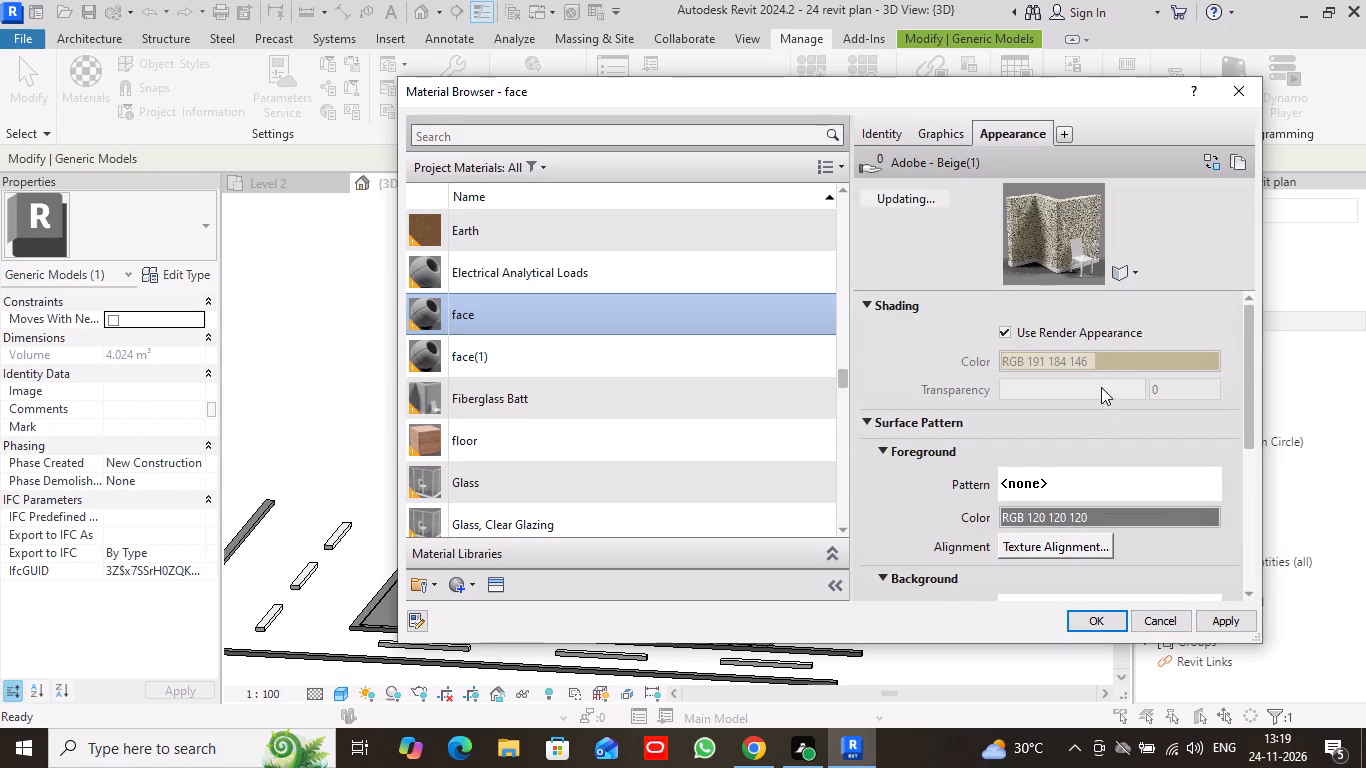
left_click(1228, 621)
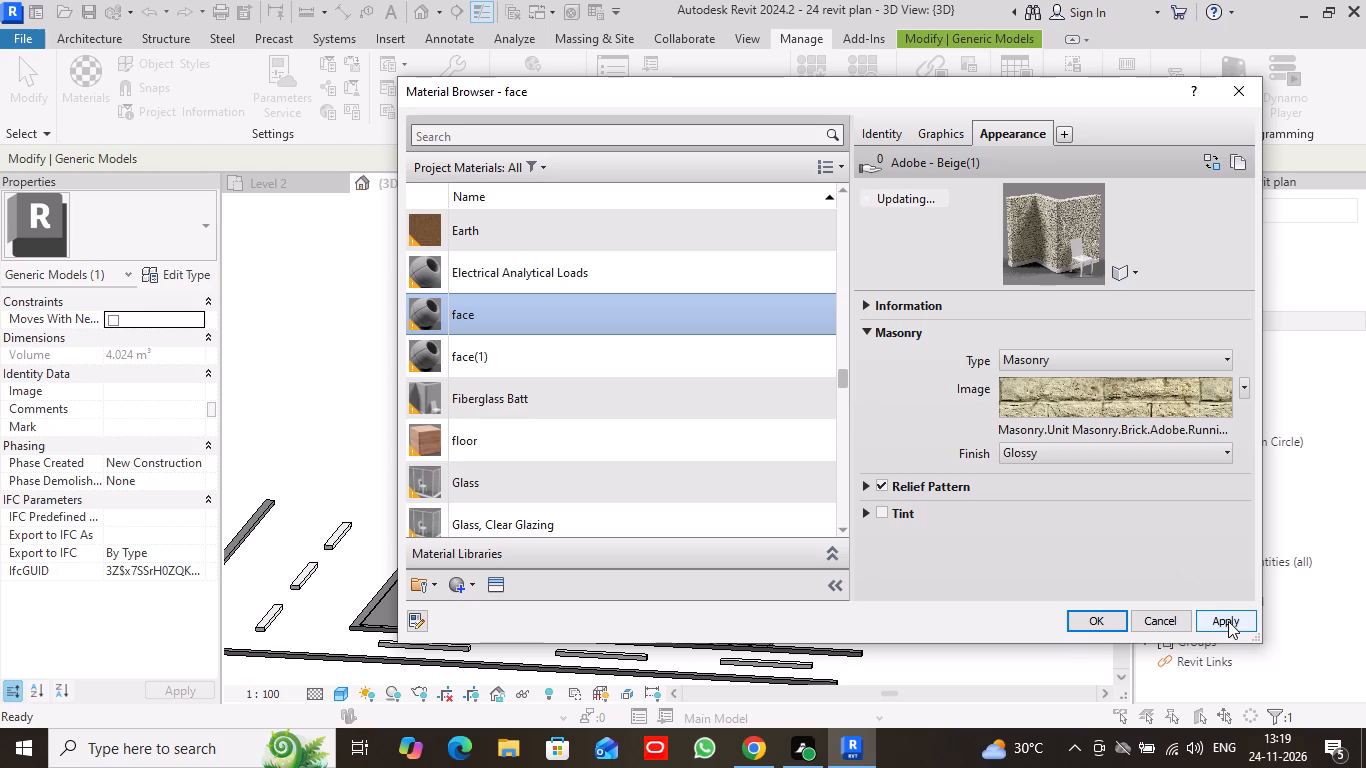
left_click(1109, 625)
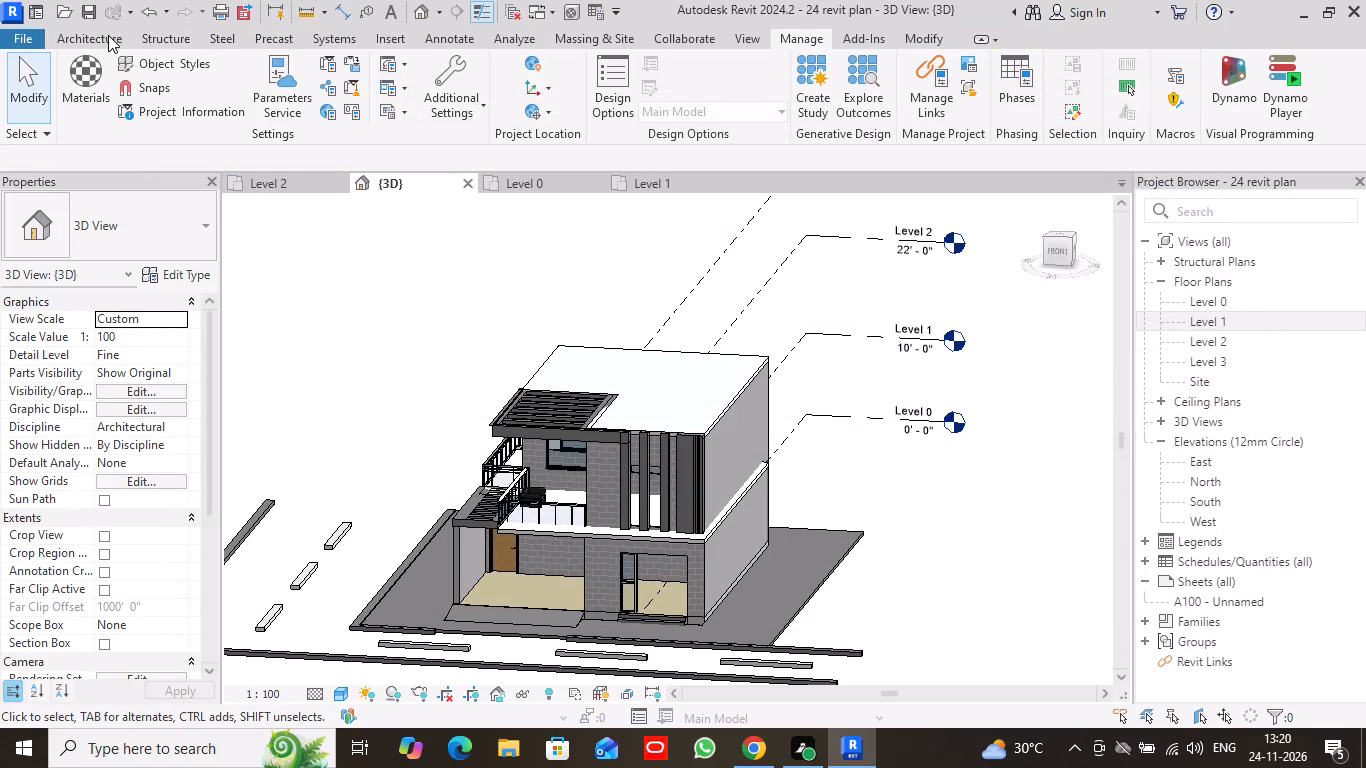
Start the Paint tool, find the face material among the project materials, and try to apply it to the upper-storey facade frame.
left_click(934, 32)
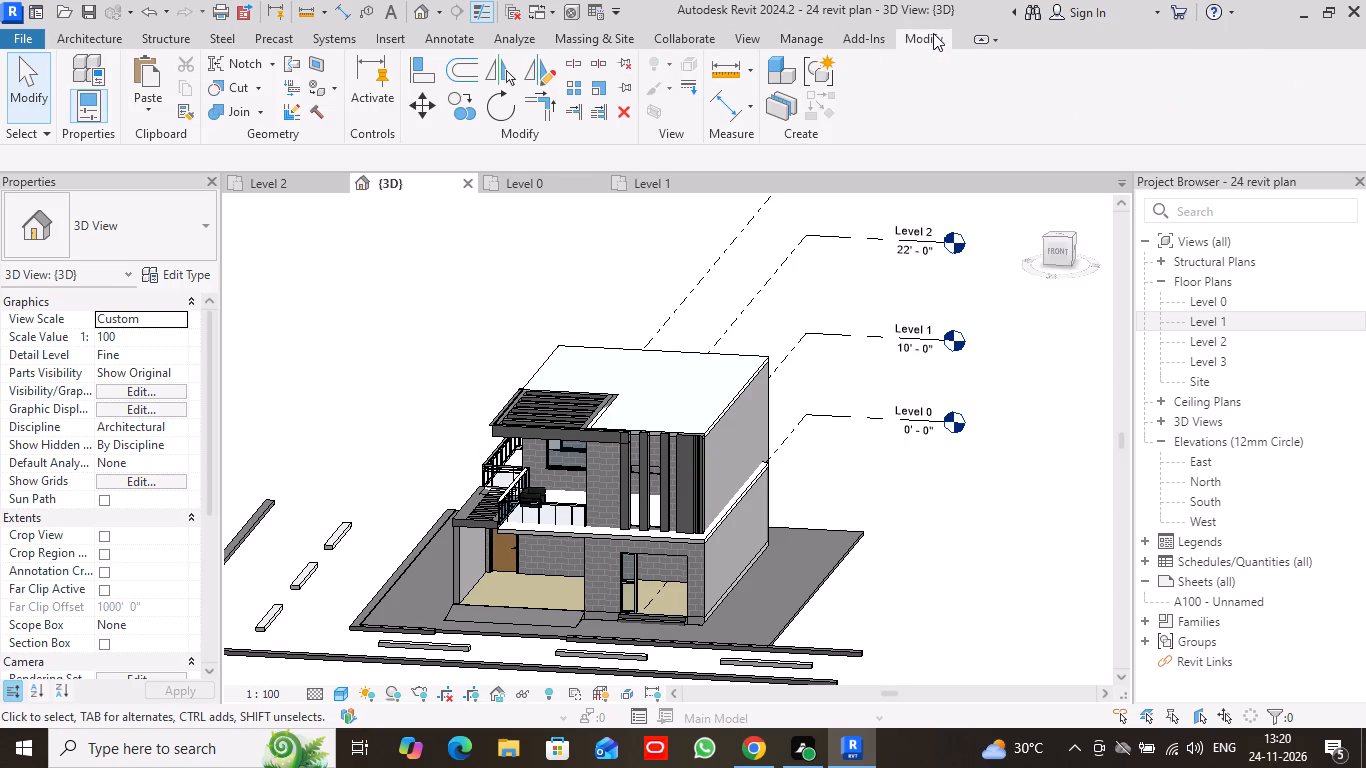
left_click(332, 86)
left_click(377, 121)
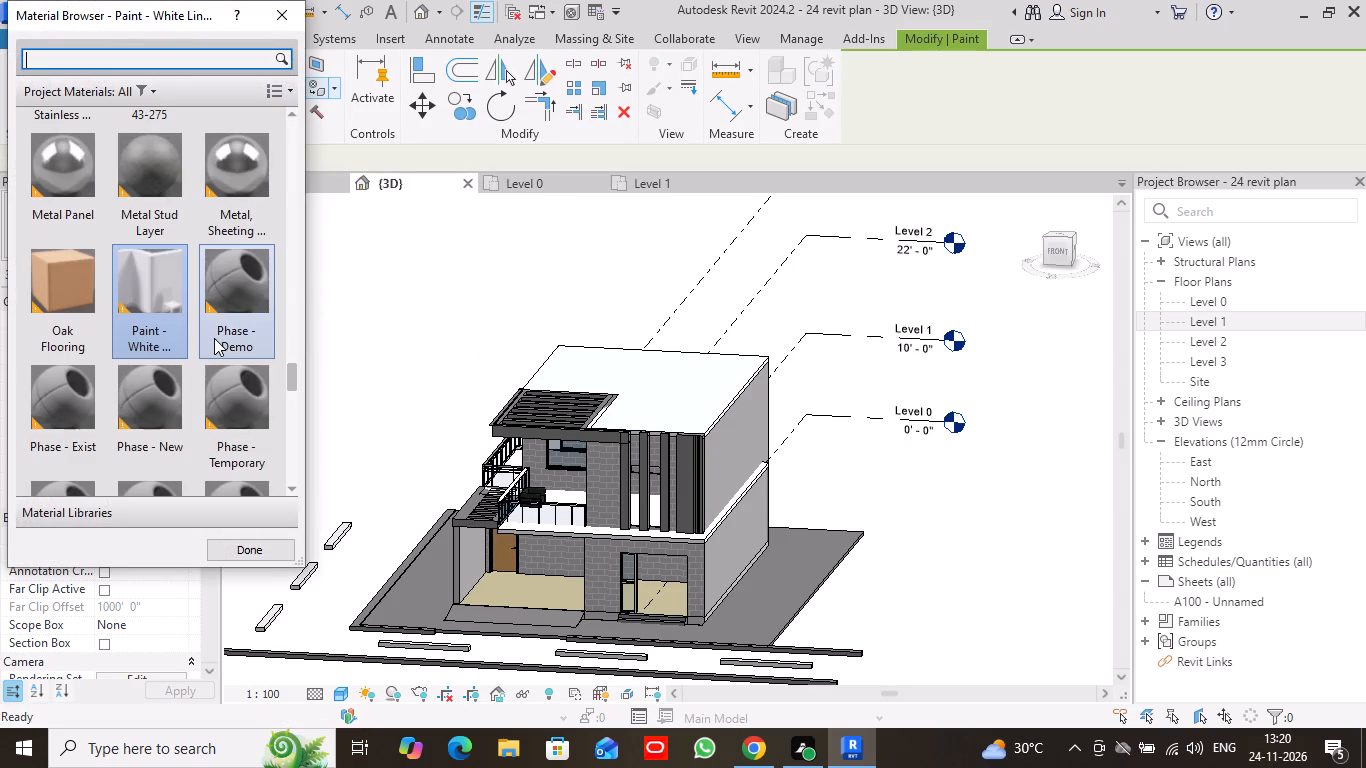
scroll(214, 338, "down", 10)
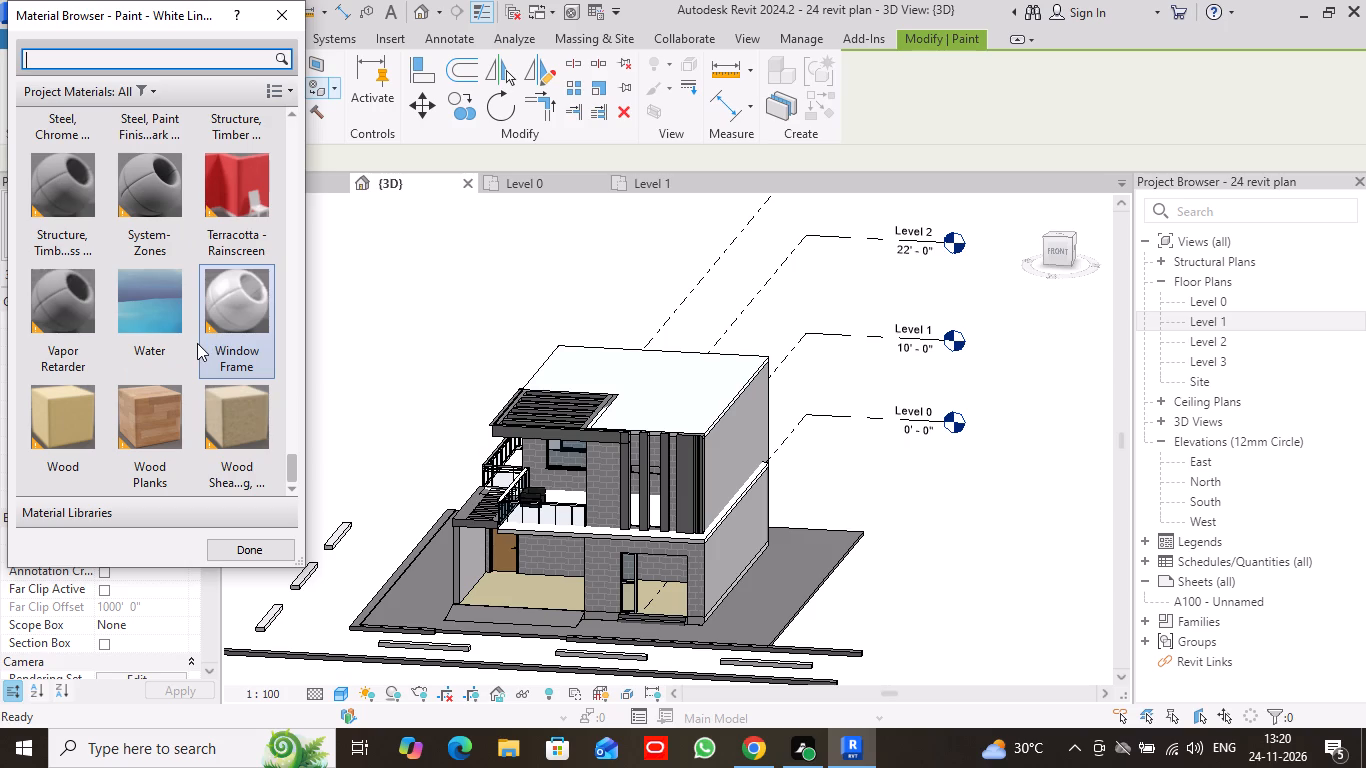
scroll(197, 343, "up", 3)
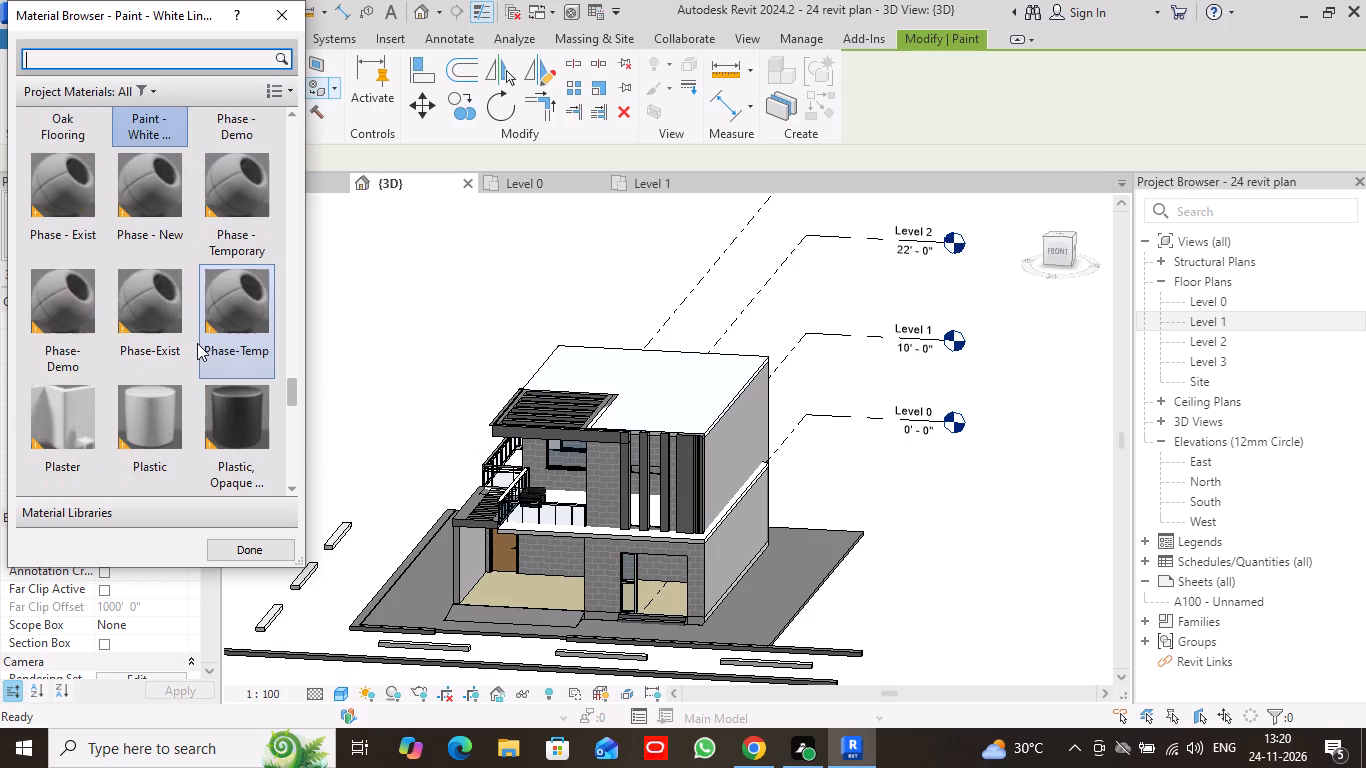
scroll(197, 343, "up", 3)
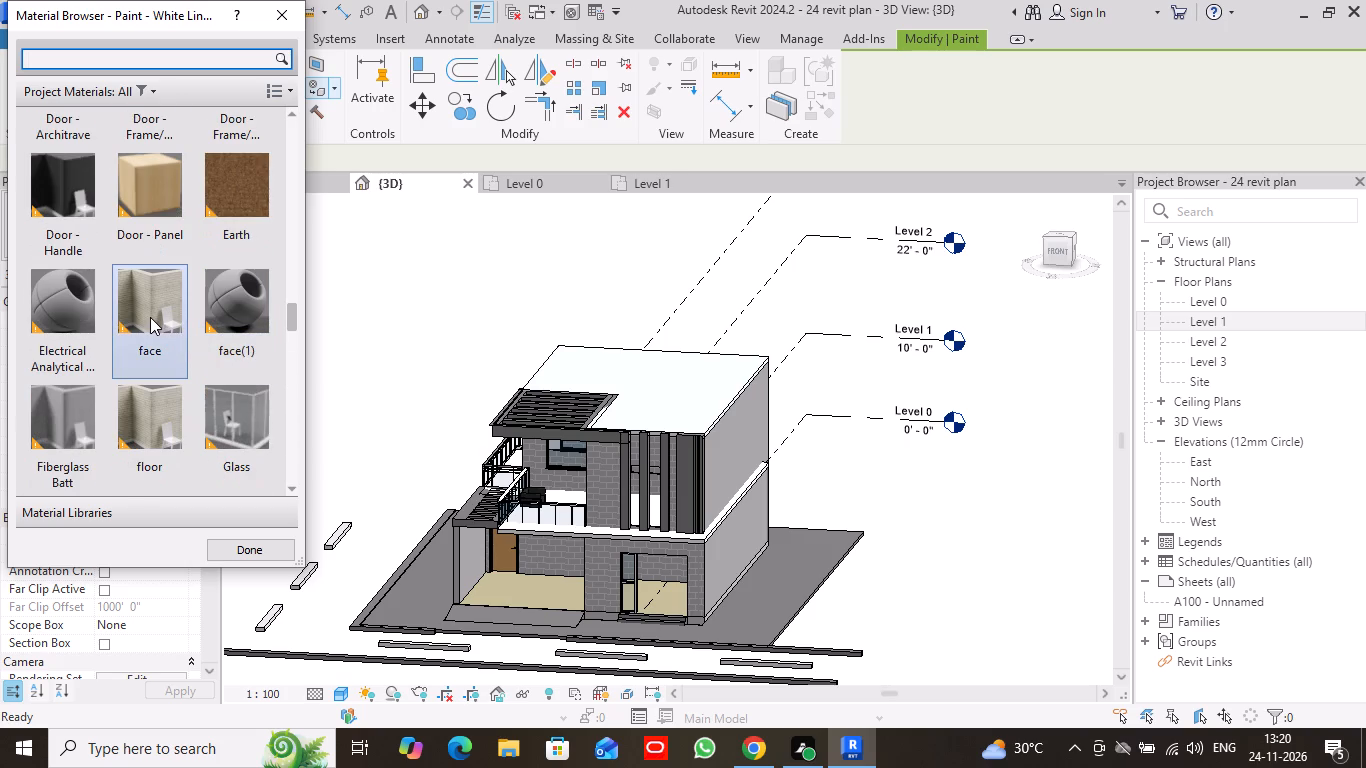
left_click_drag(150, 317, 614, 438)
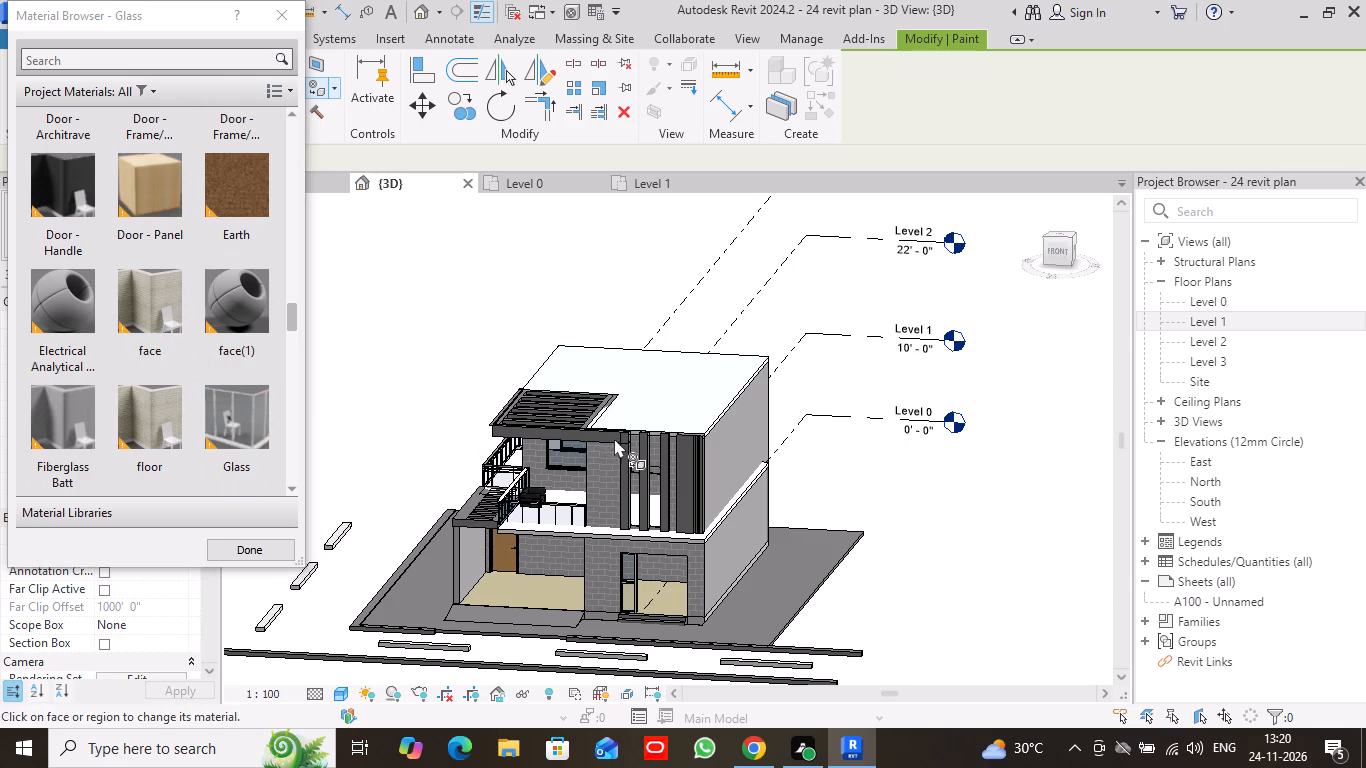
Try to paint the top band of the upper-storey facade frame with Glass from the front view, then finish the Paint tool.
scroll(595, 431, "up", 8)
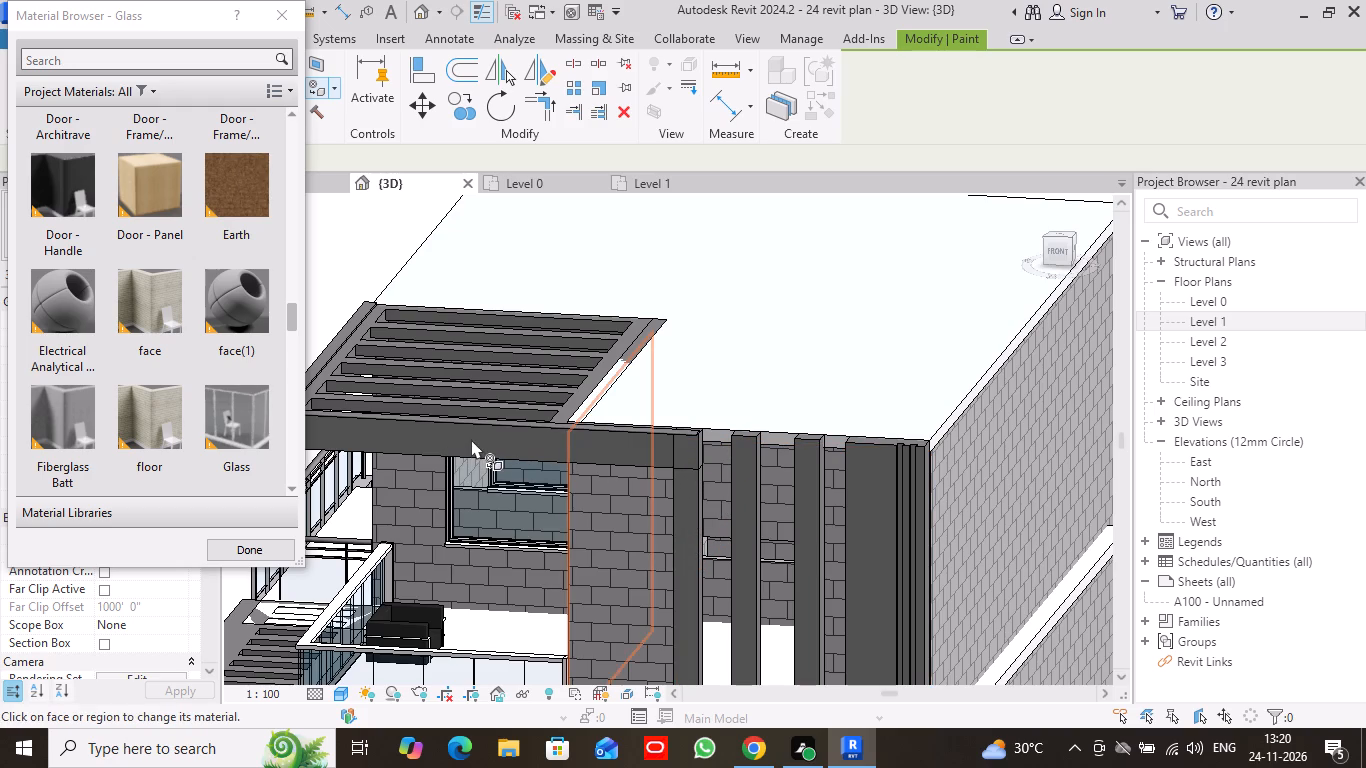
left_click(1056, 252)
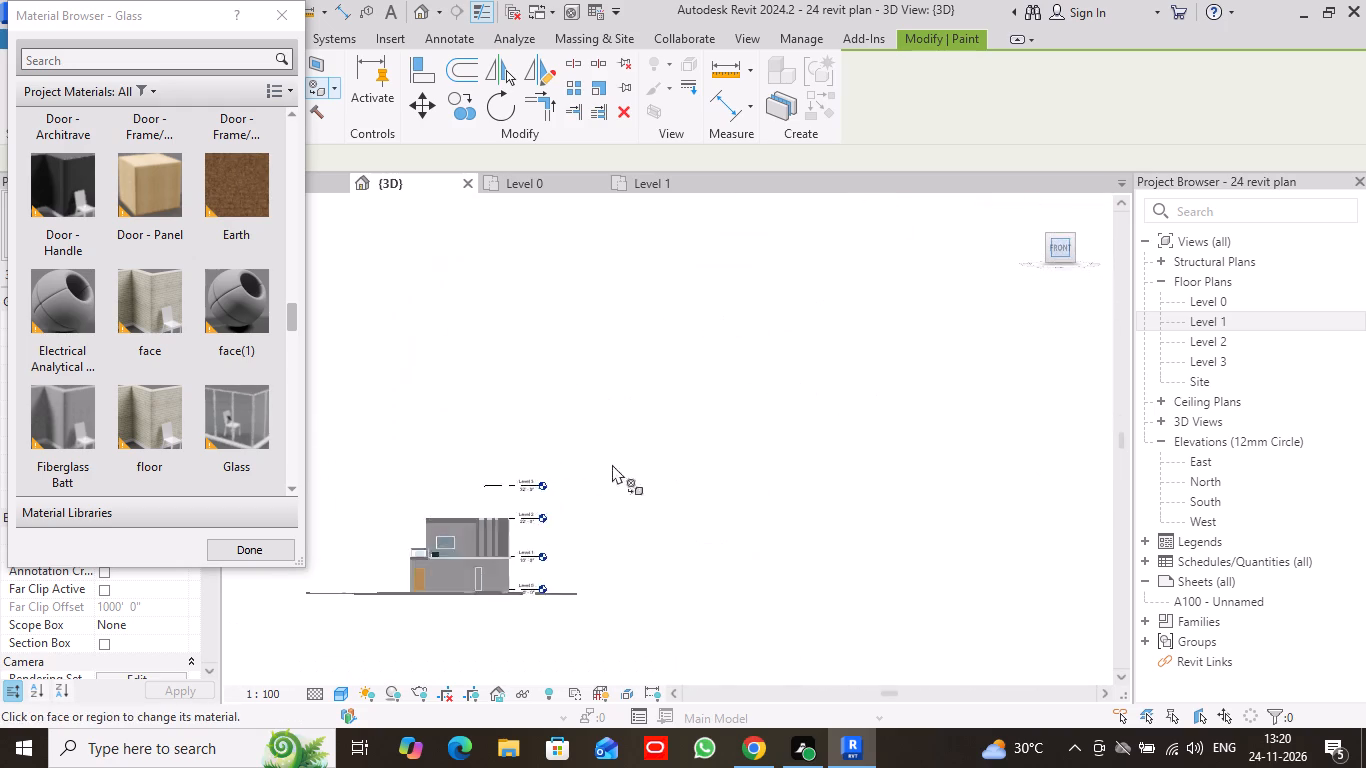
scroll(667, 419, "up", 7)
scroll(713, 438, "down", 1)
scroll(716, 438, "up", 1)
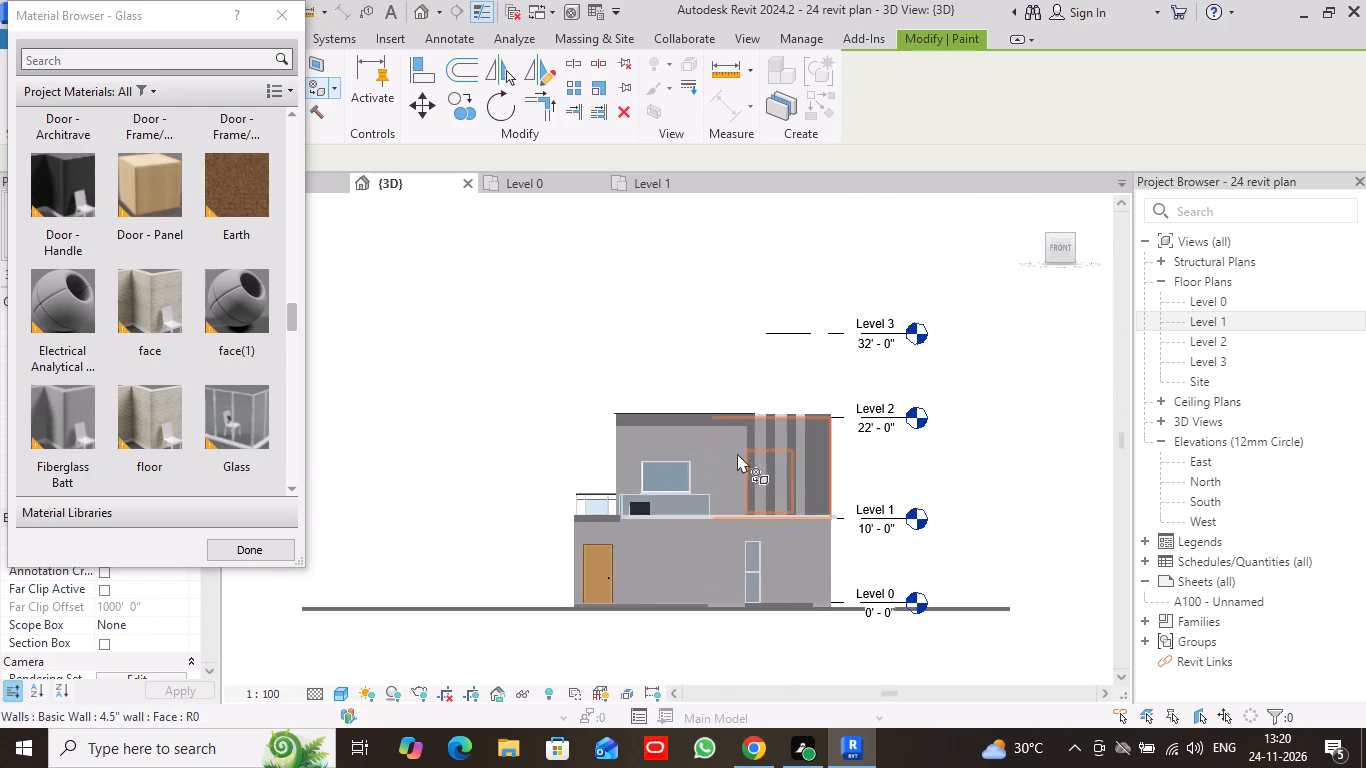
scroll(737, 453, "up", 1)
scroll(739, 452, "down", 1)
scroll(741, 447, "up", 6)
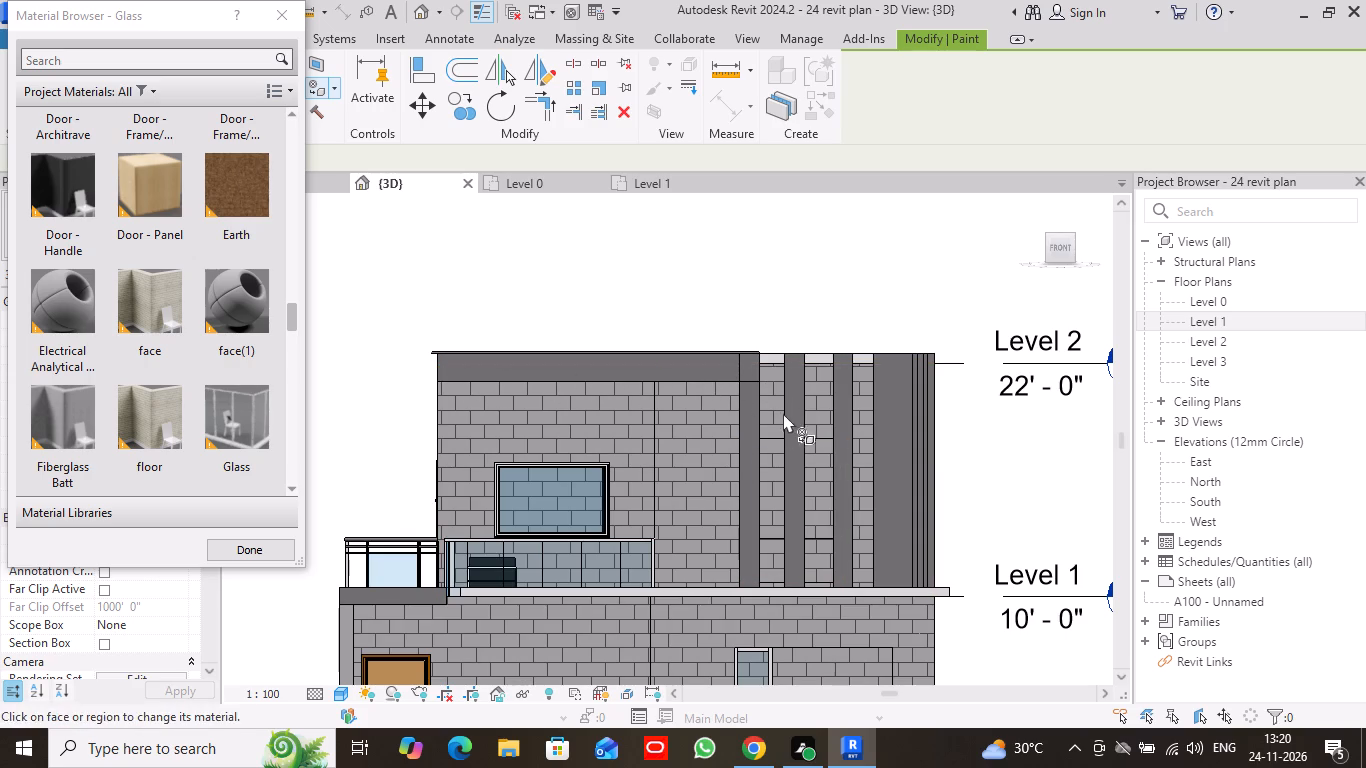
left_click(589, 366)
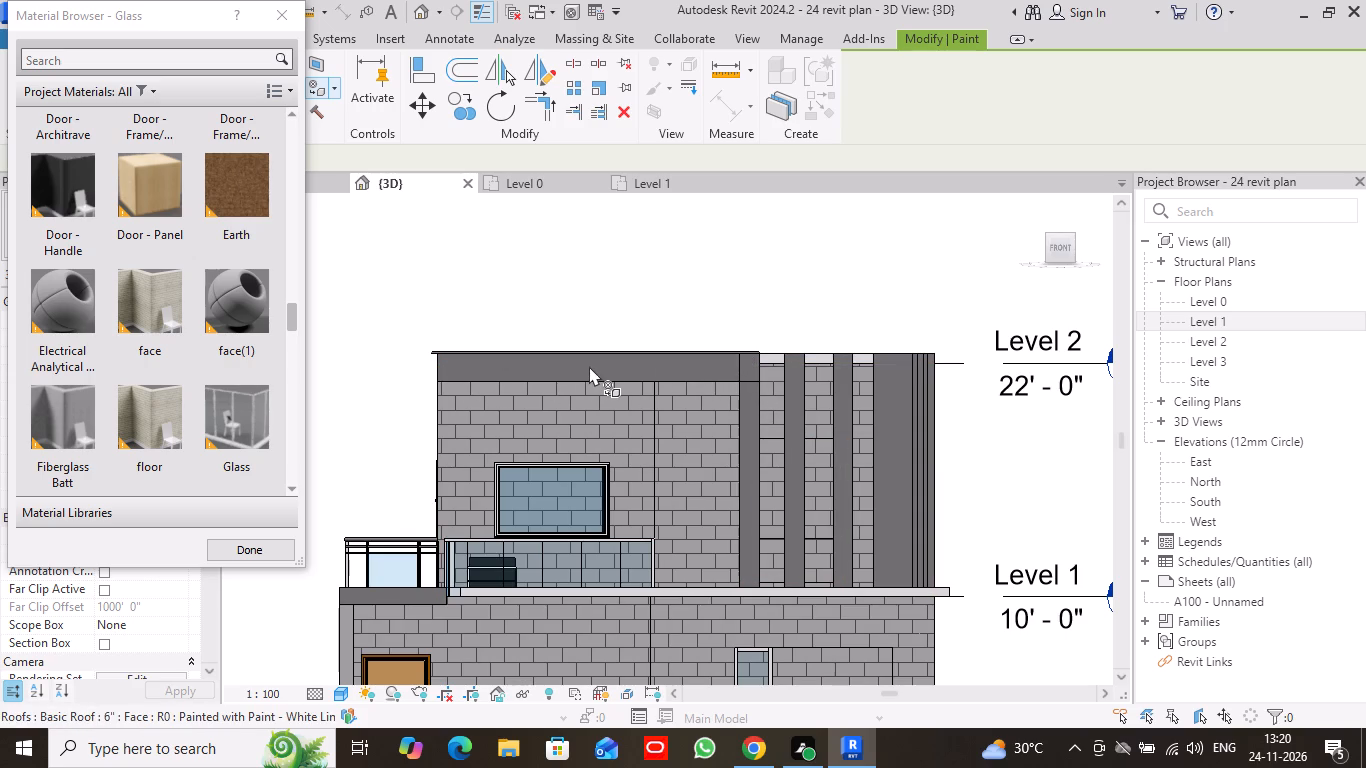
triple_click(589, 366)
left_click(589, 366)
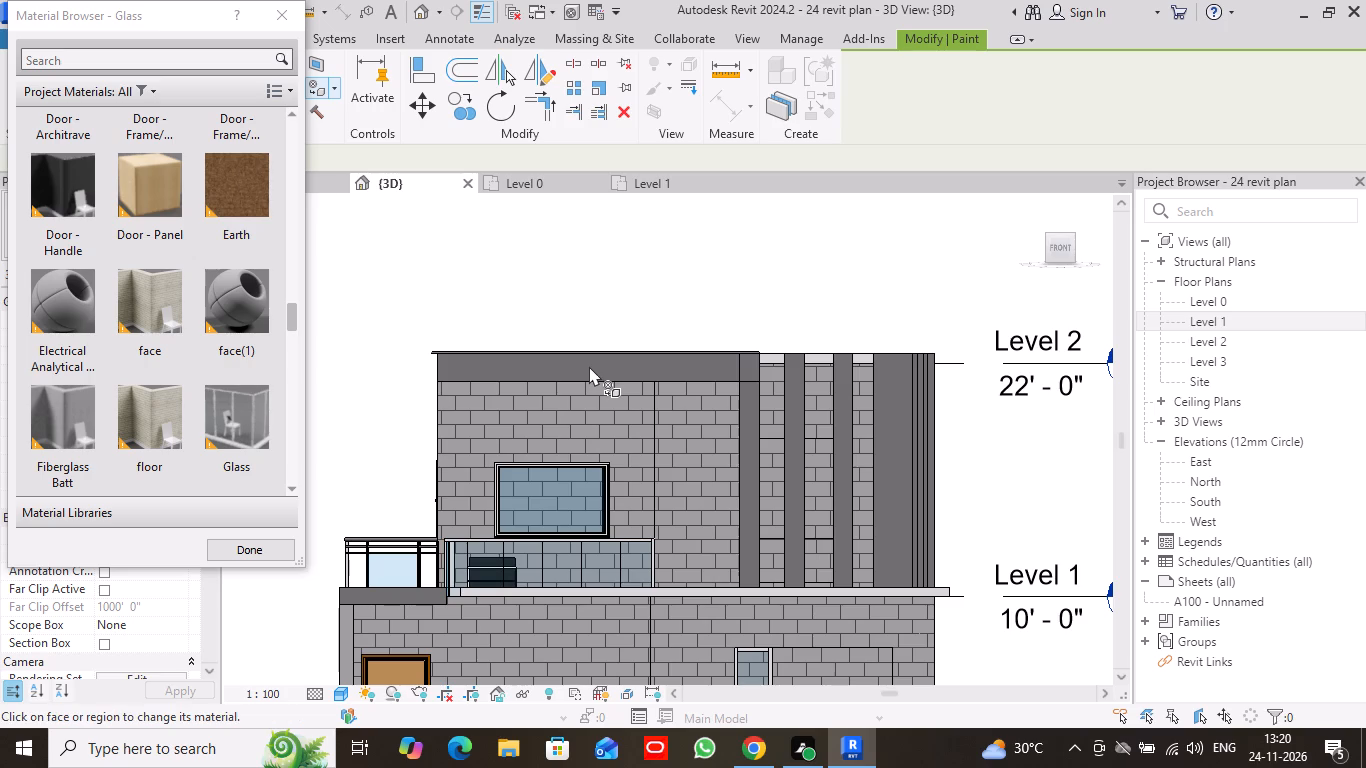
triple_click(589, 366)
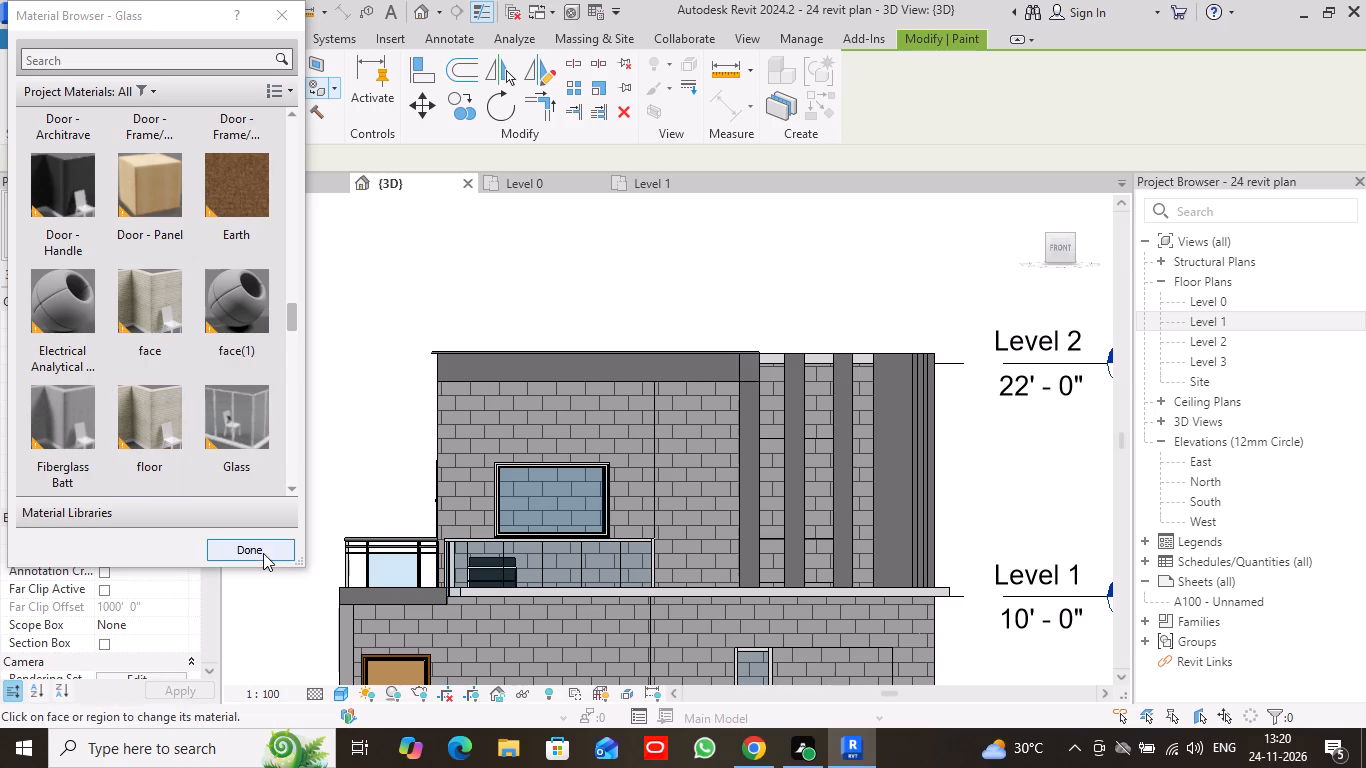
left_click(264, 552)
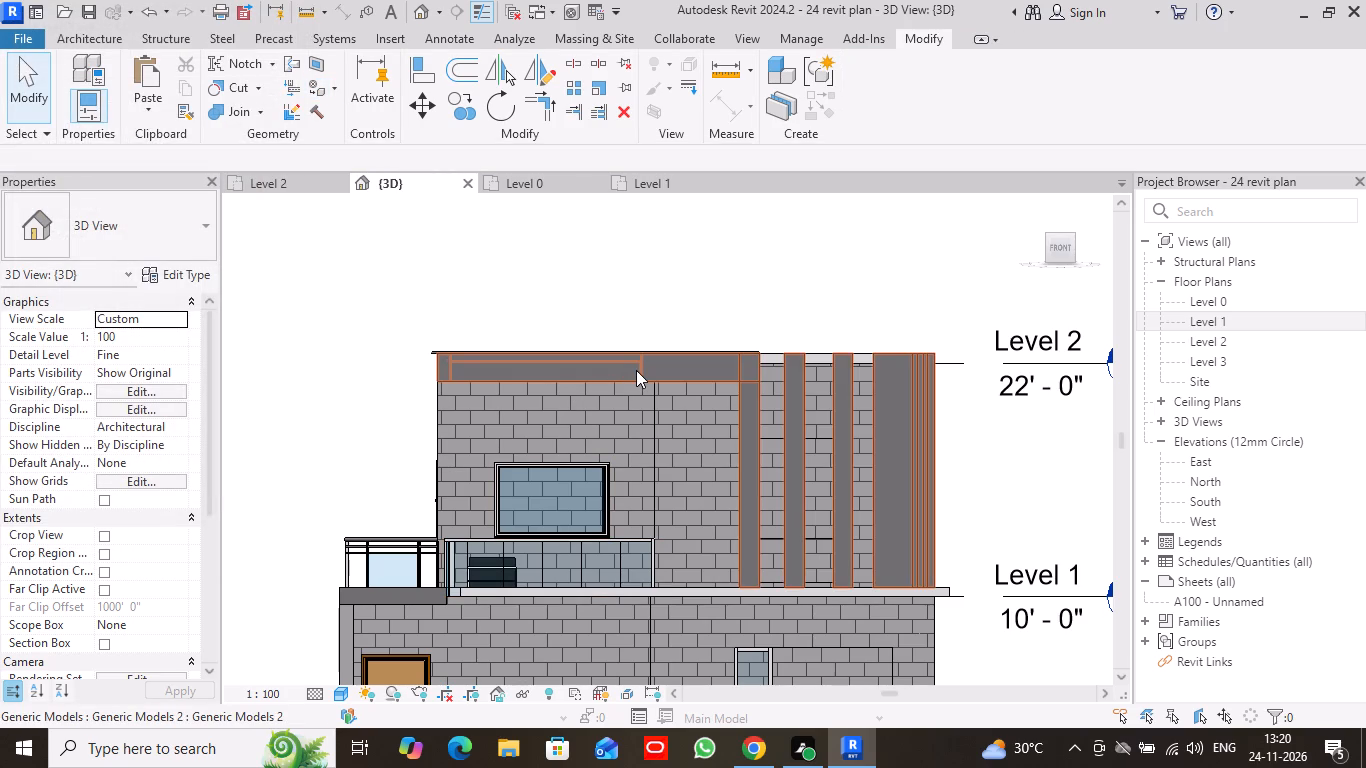
Select the upper-storey facade frame, restart Paint, and try to apply Glass to its top band and first vertical fin.
left_click(636, 370)
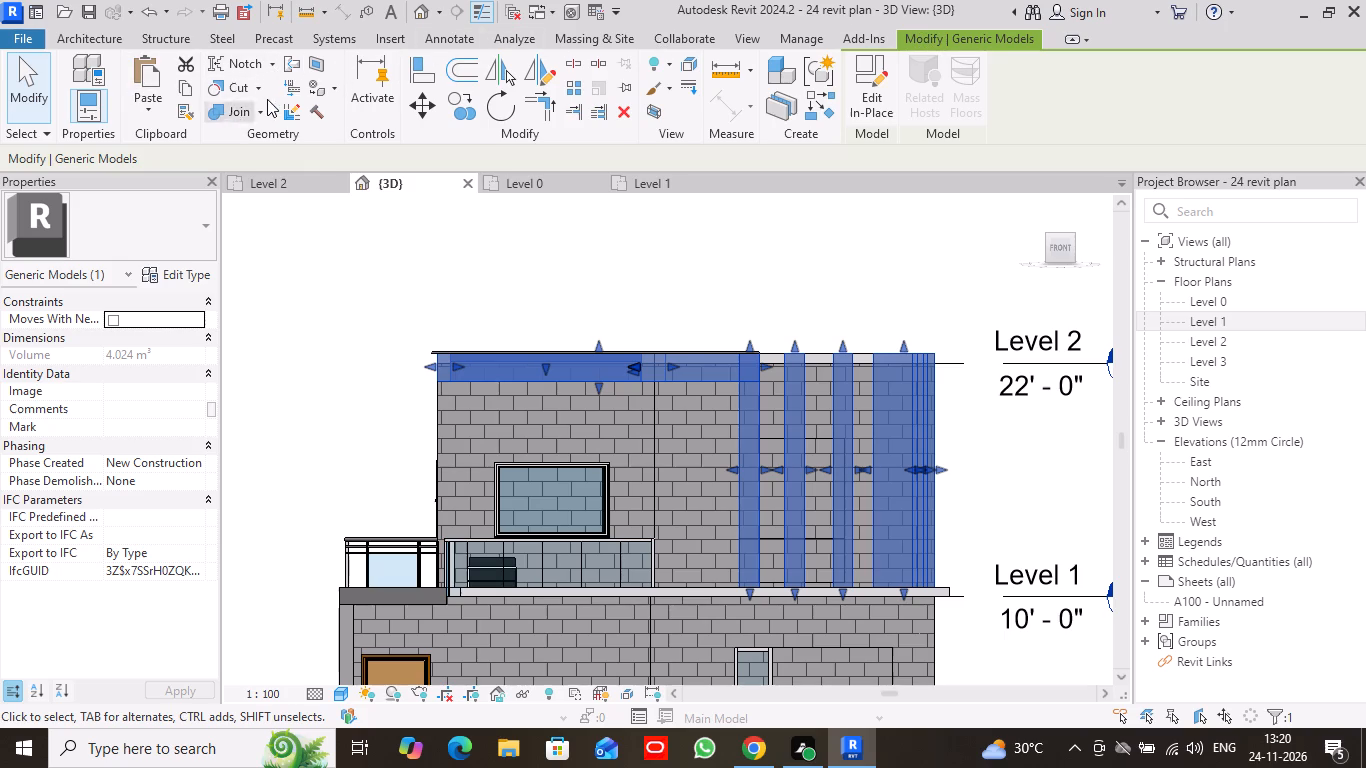
left_click(336, 87)
left_click(350, 114)
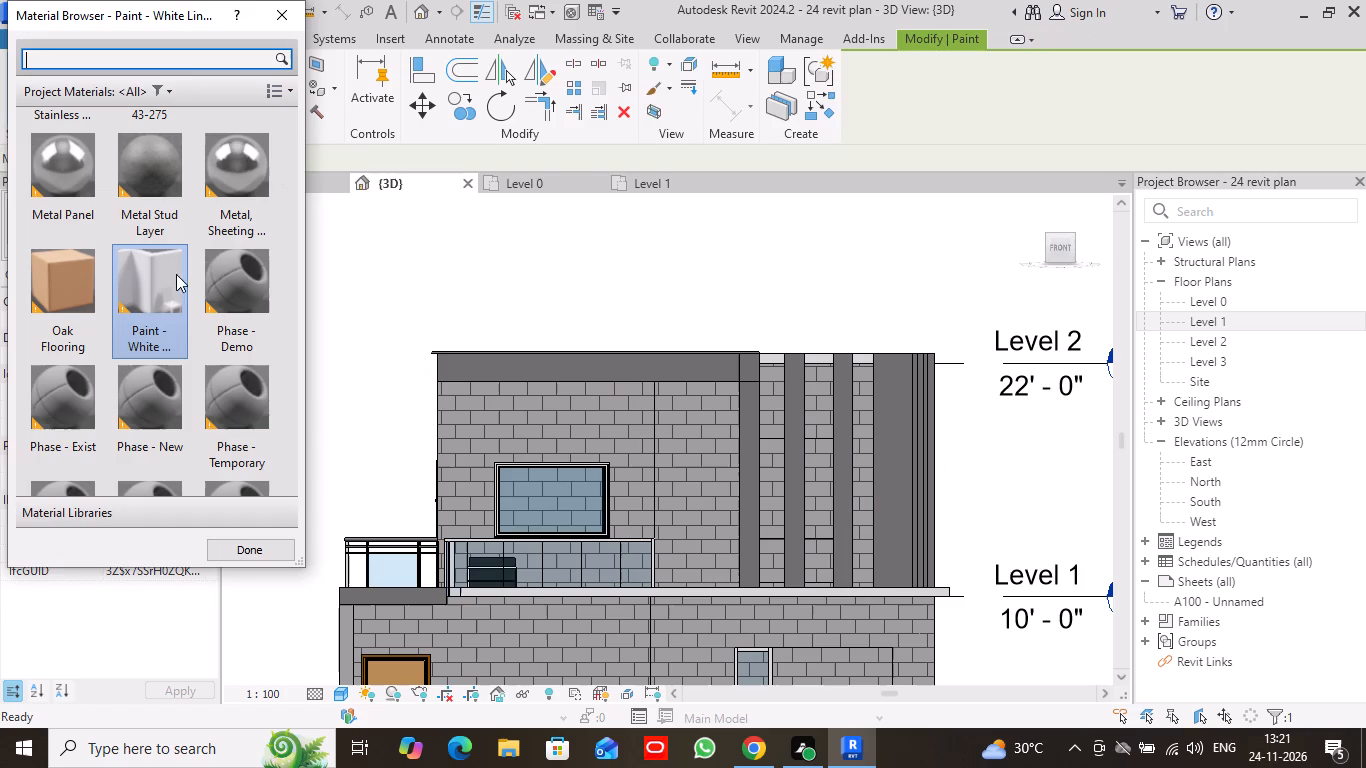
scroll(209, 347, "down", 3)
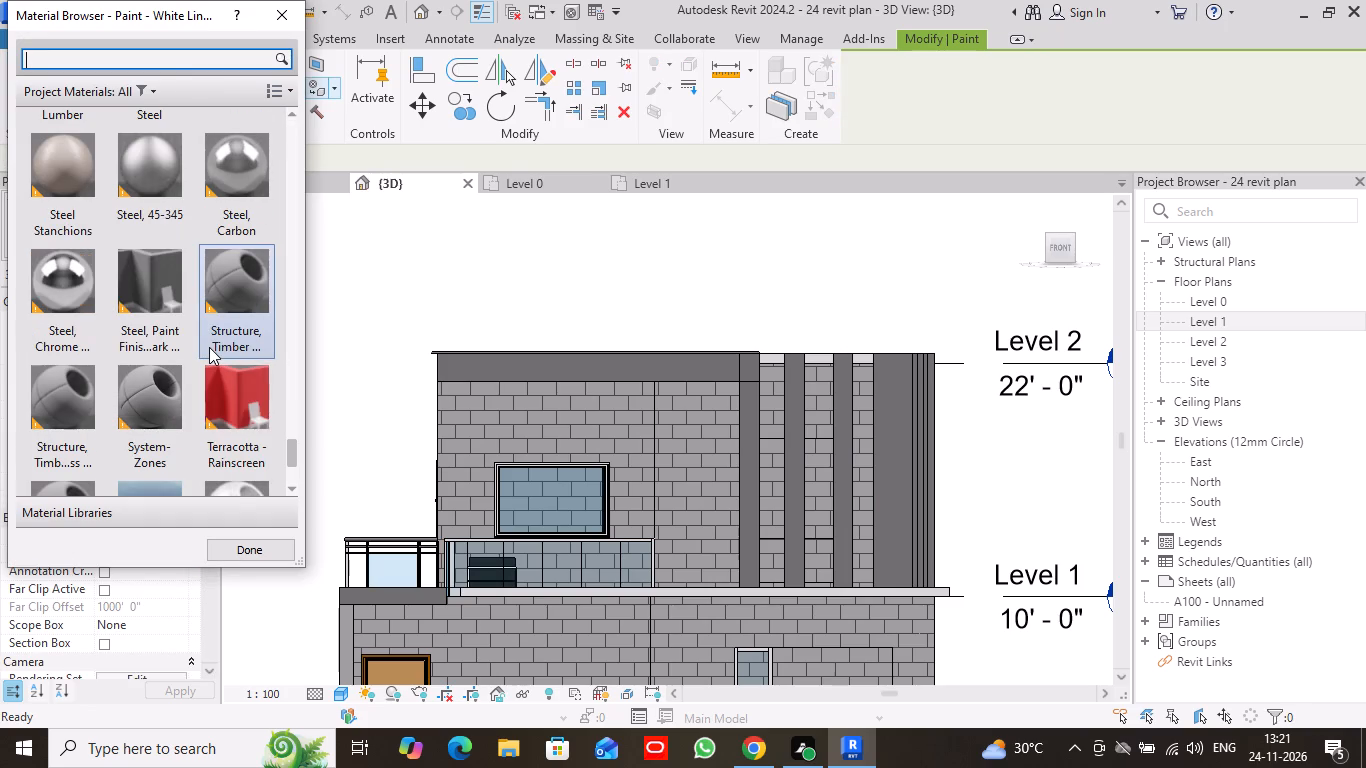
scroll(209, 347, "up", 4)
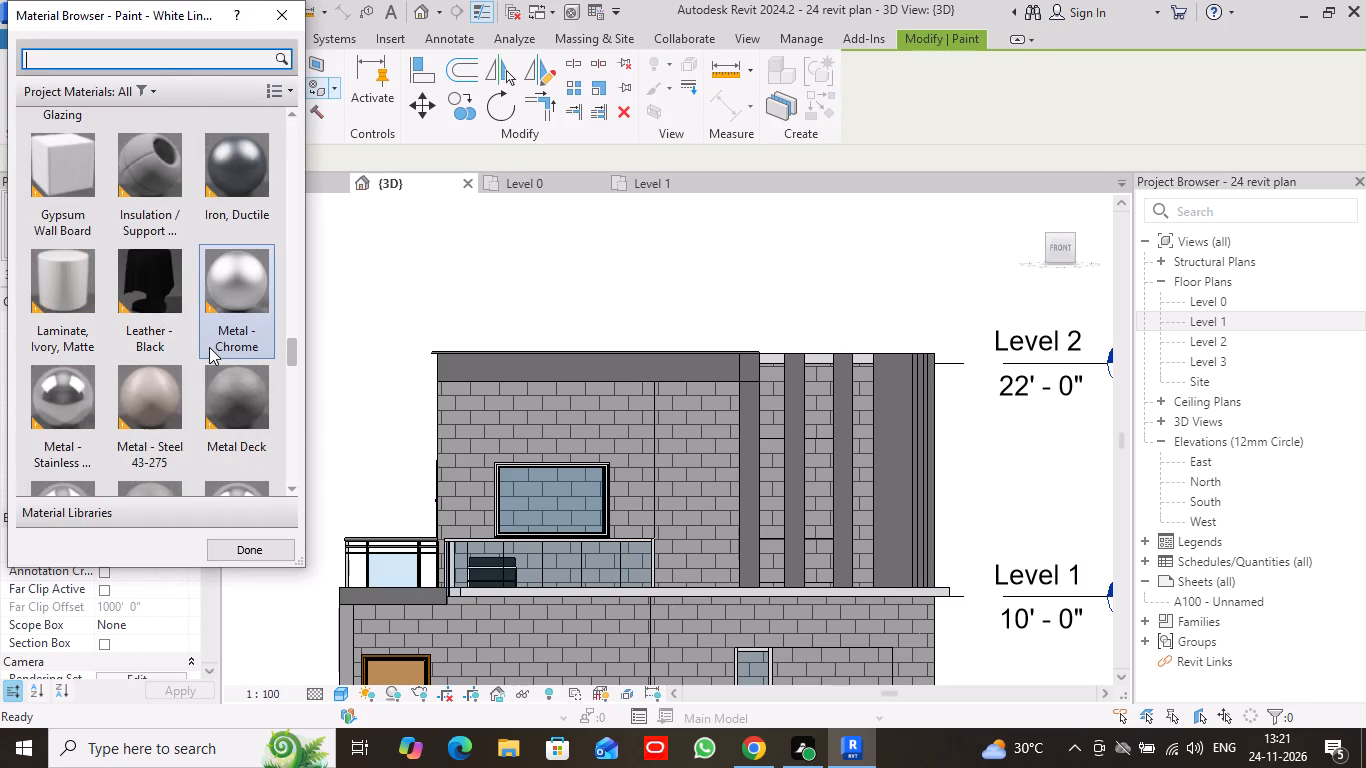
scroll(209, 347, "up", 1)
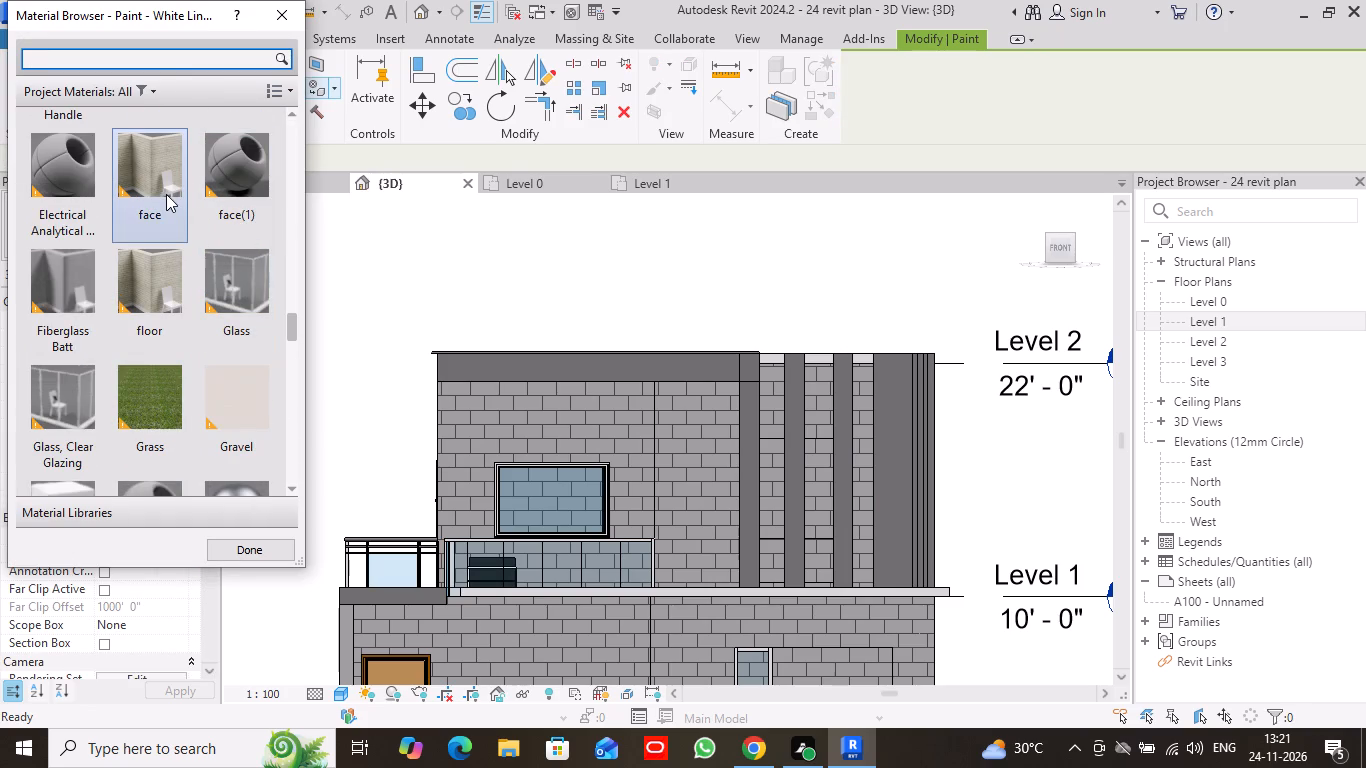
left_click(166, 194)
left_click_drag(166, 194, 399, 364)
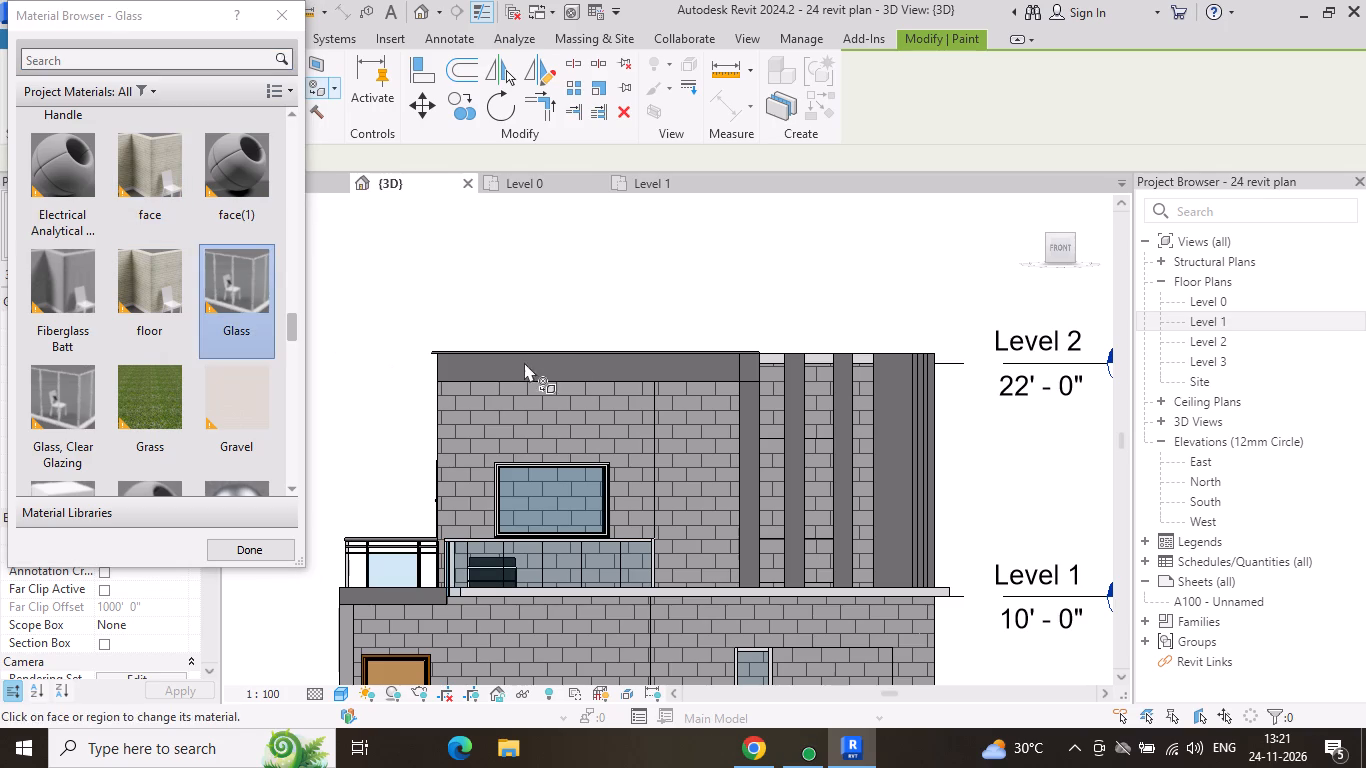
left_click(627, 364)
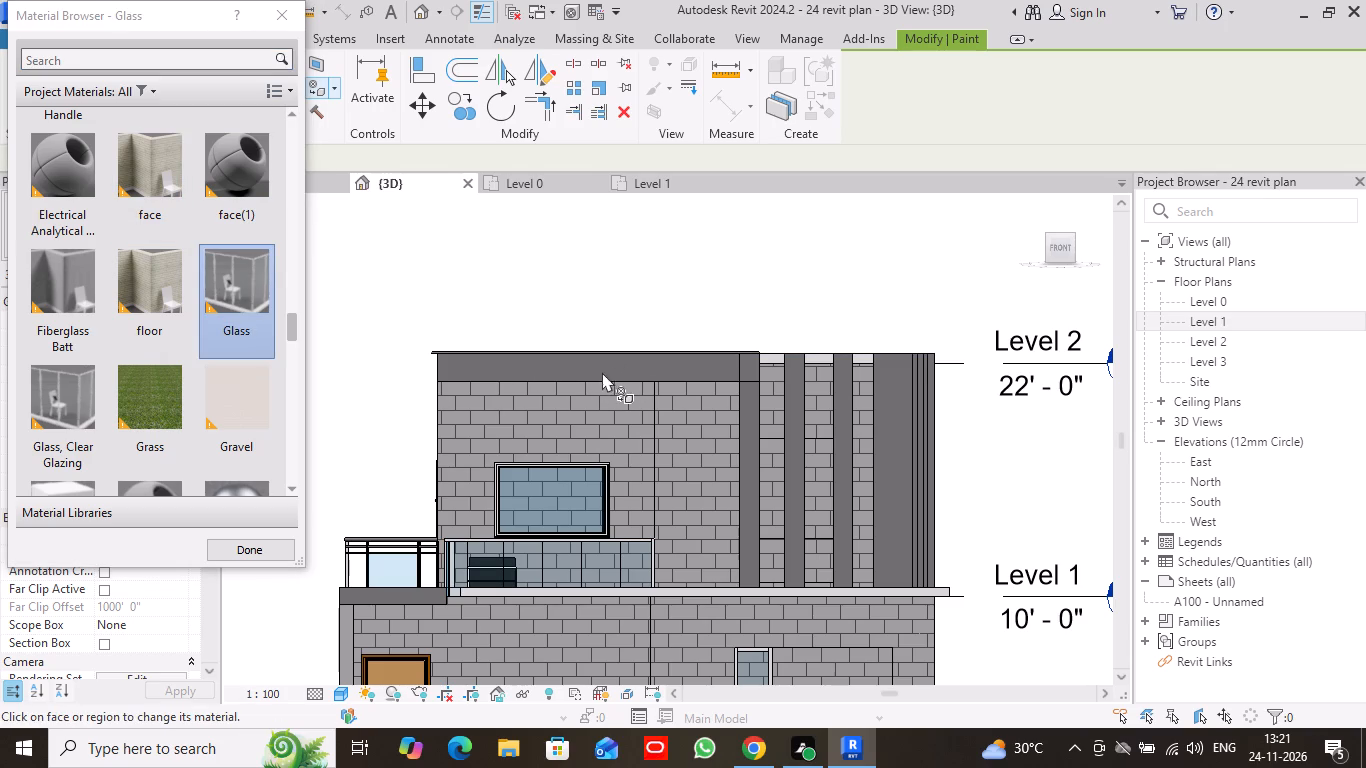
double_click(745, 424)
double_click(745, 424)
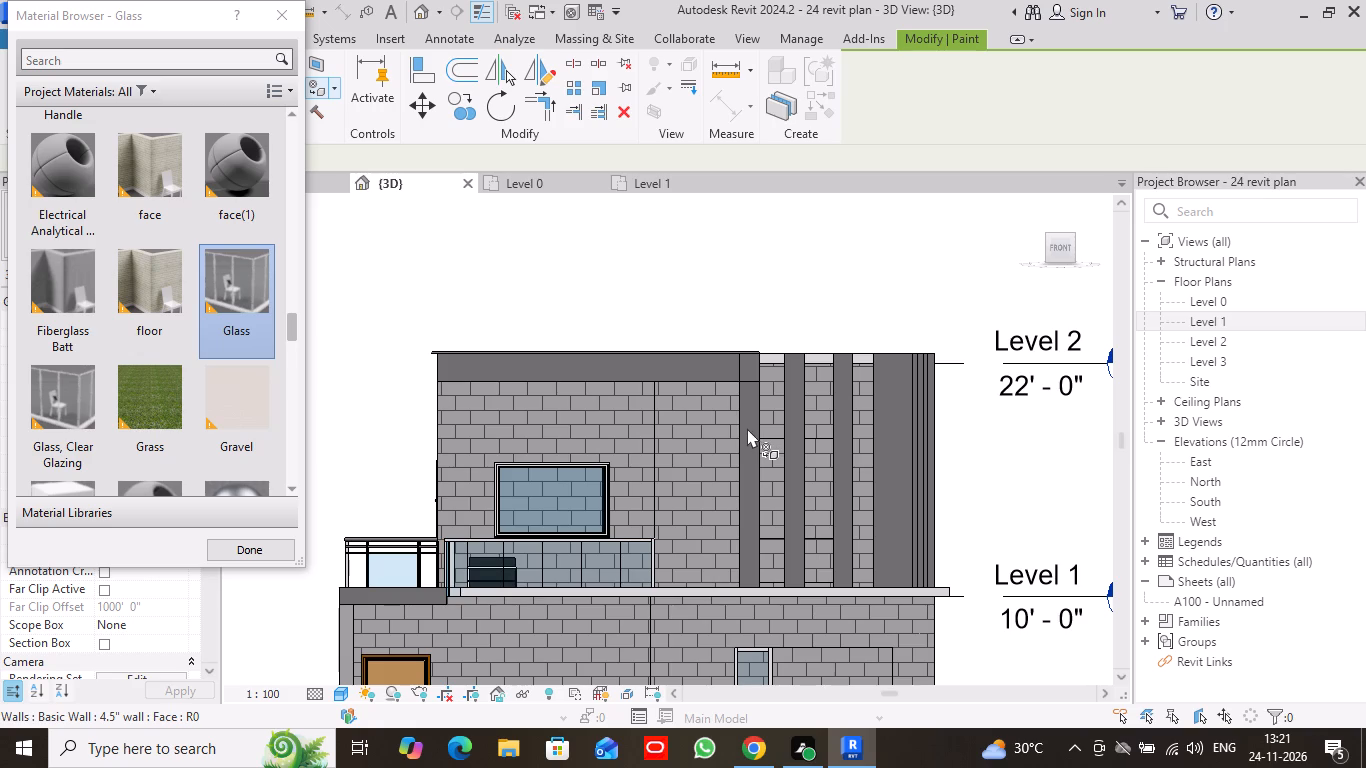
double_click(695, 360)
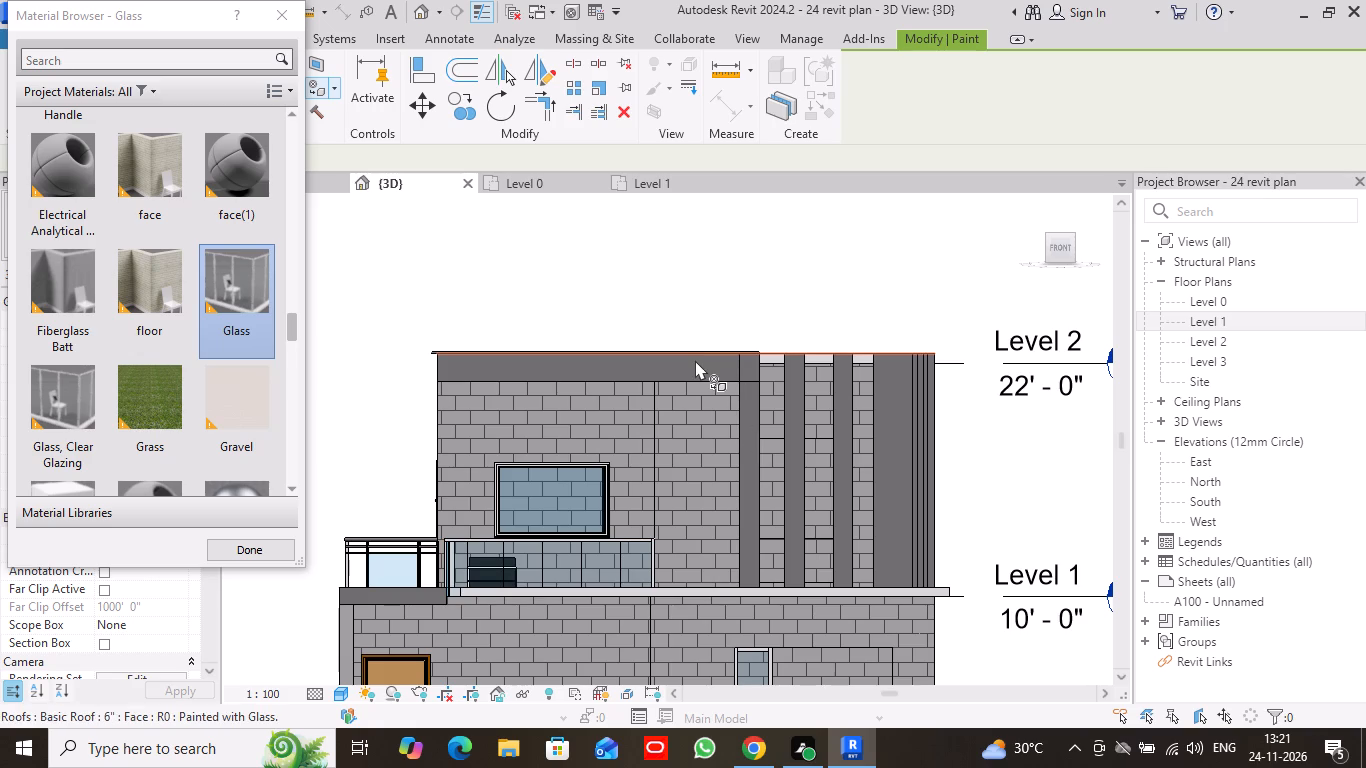
double_click(561, 371)
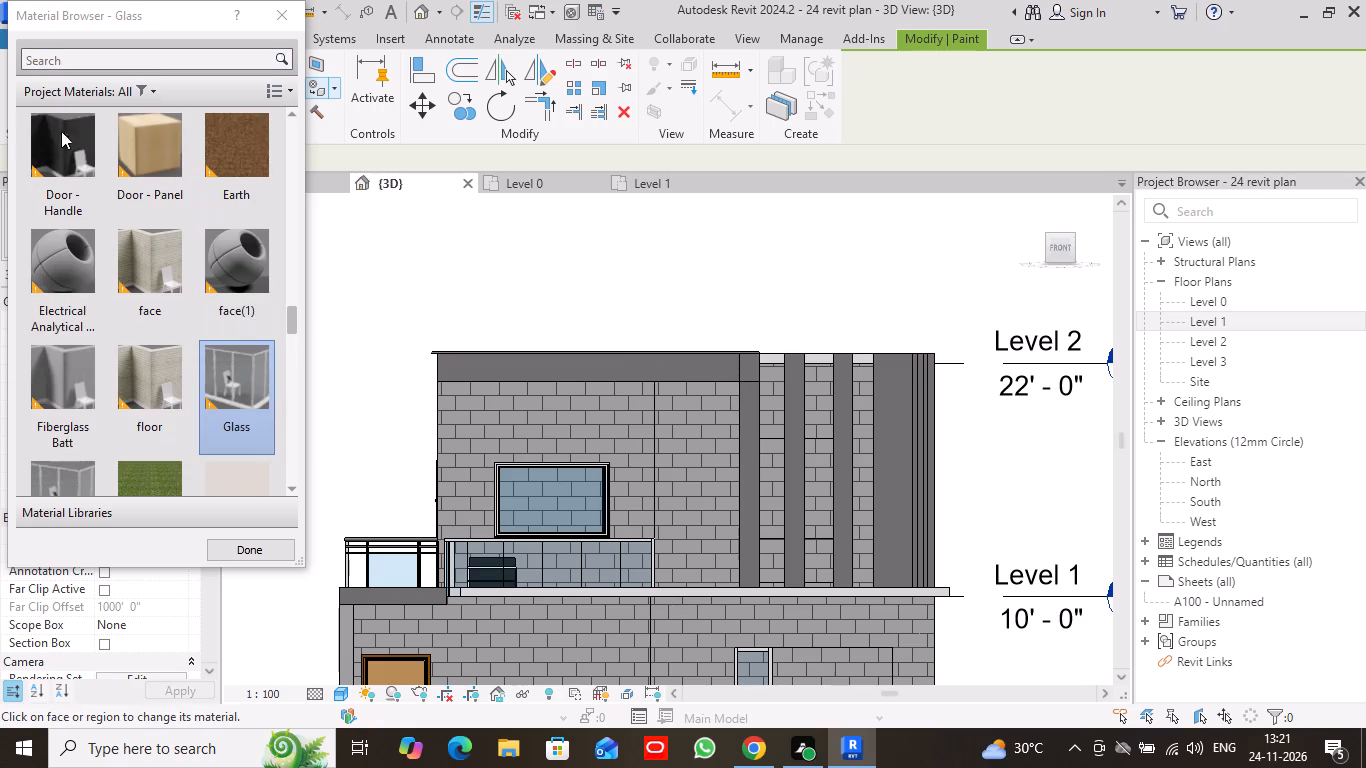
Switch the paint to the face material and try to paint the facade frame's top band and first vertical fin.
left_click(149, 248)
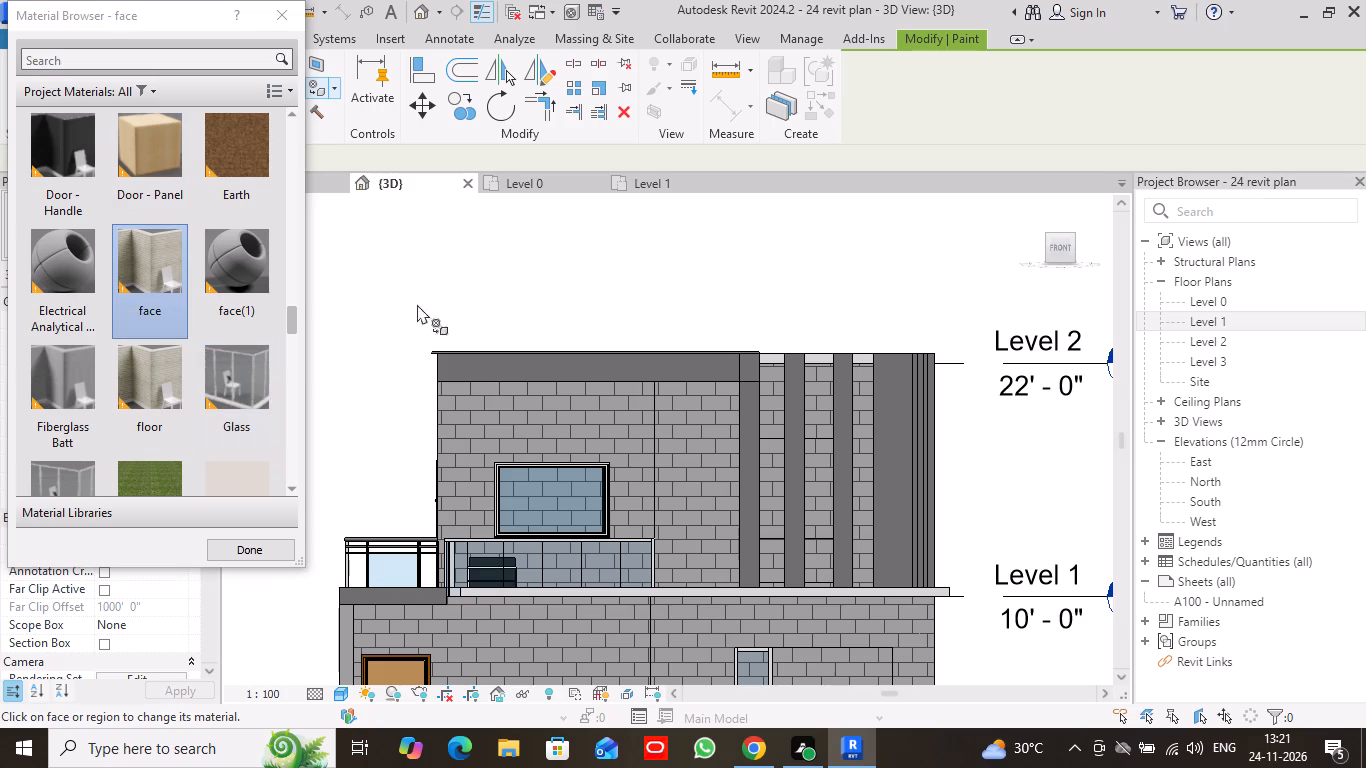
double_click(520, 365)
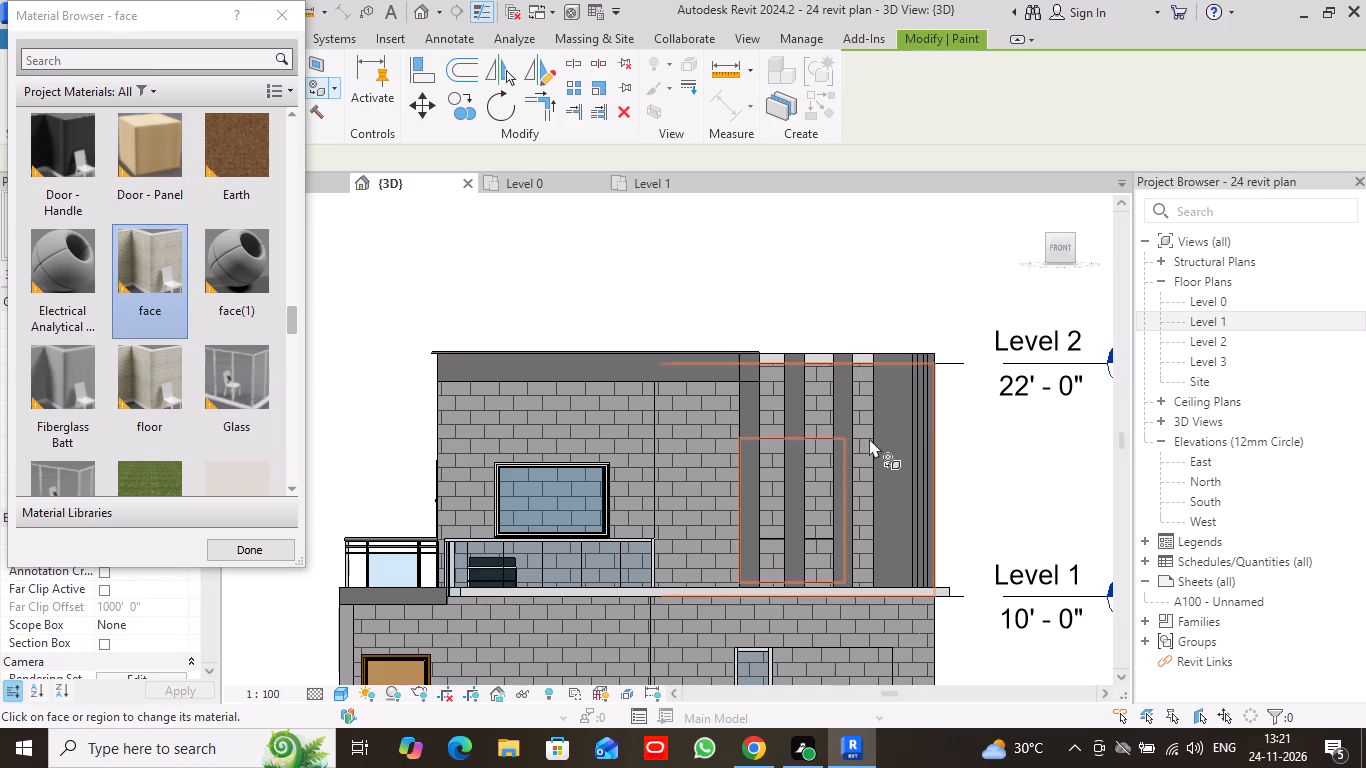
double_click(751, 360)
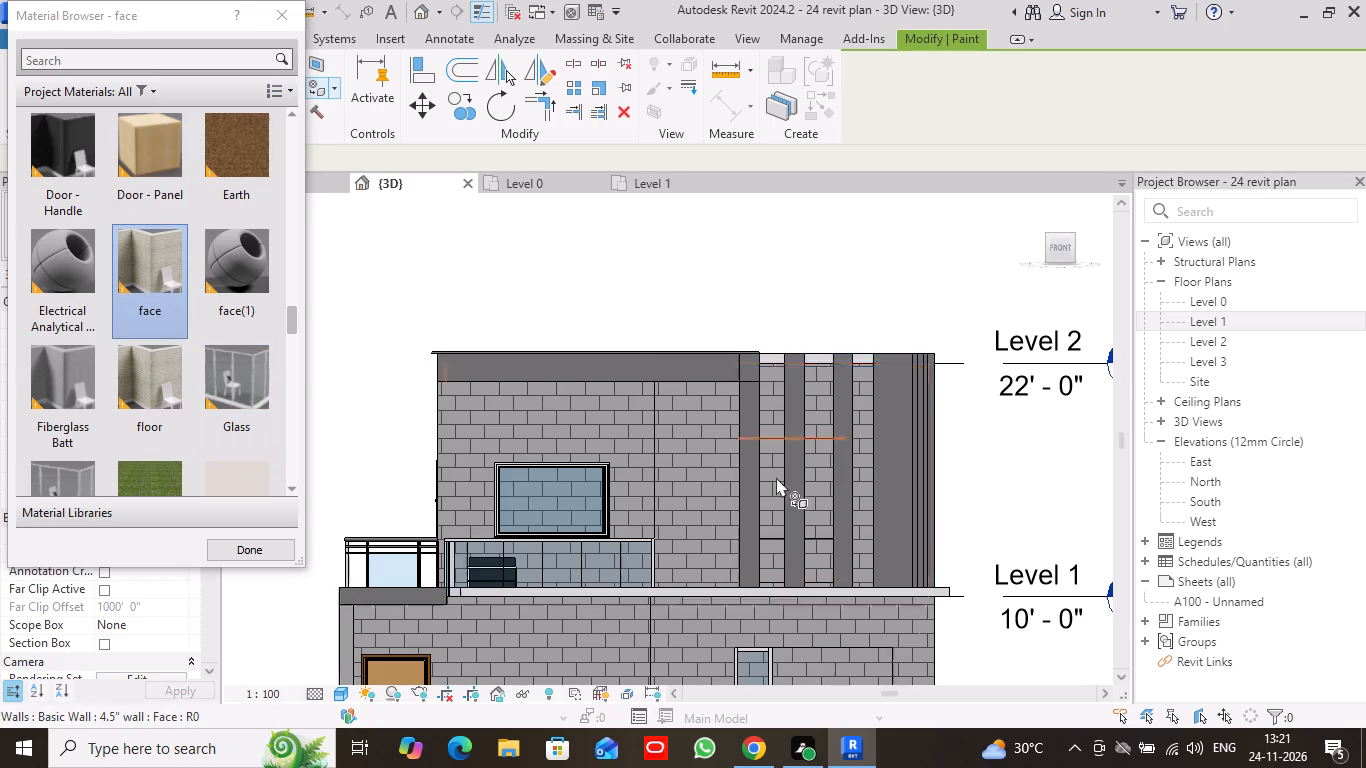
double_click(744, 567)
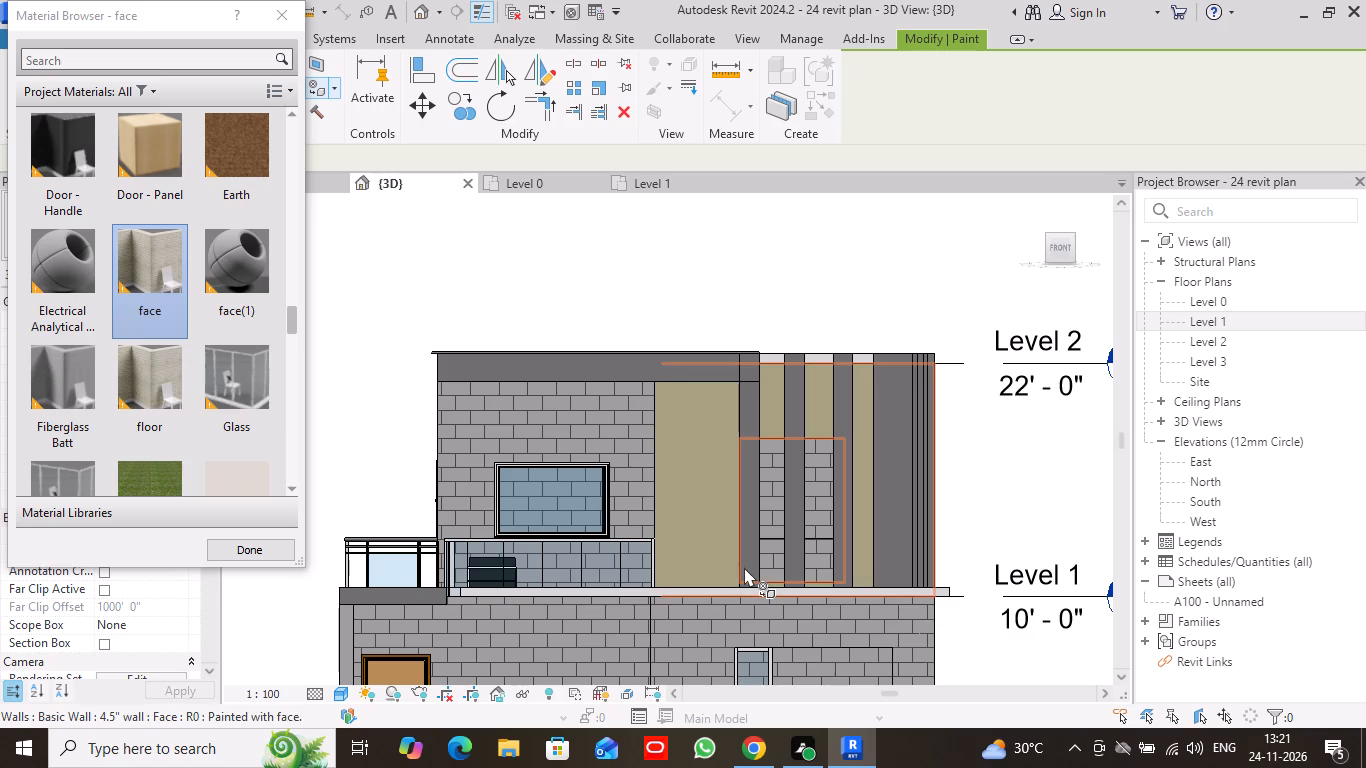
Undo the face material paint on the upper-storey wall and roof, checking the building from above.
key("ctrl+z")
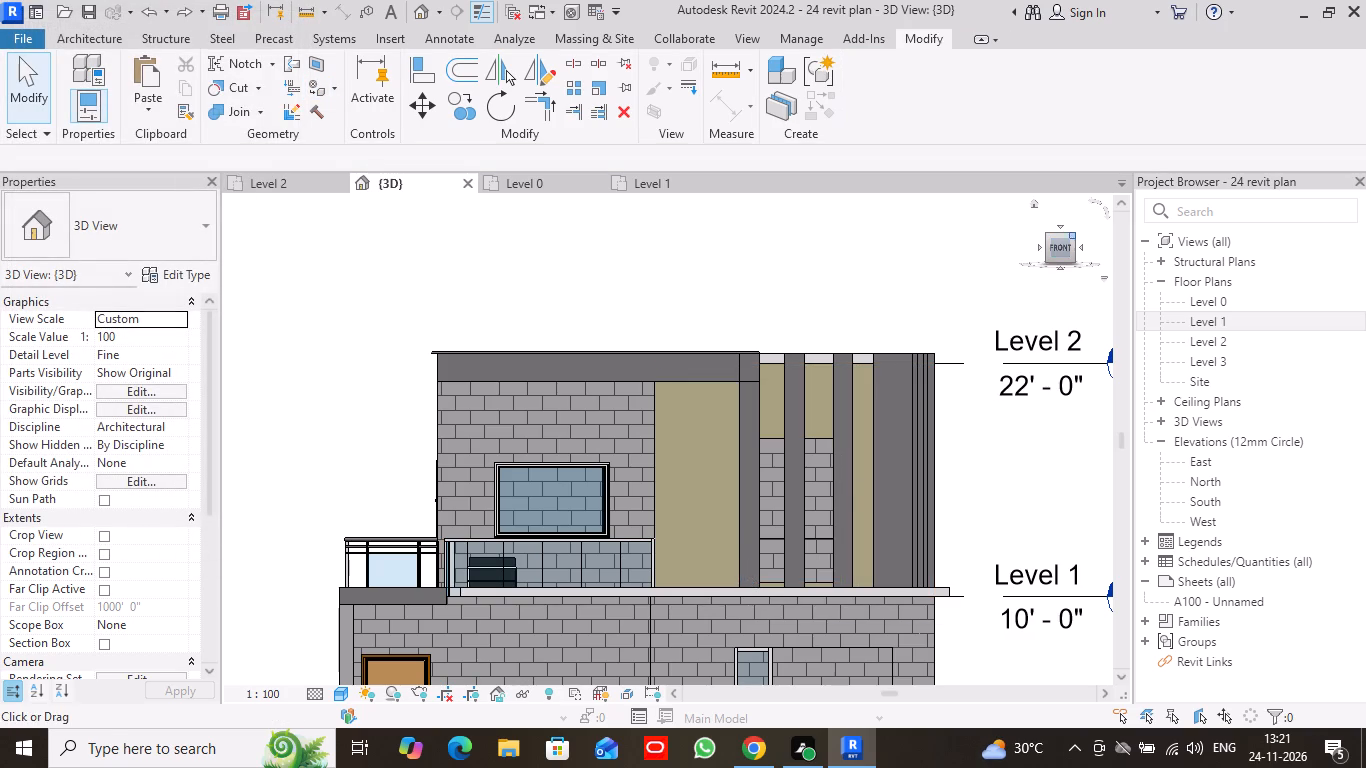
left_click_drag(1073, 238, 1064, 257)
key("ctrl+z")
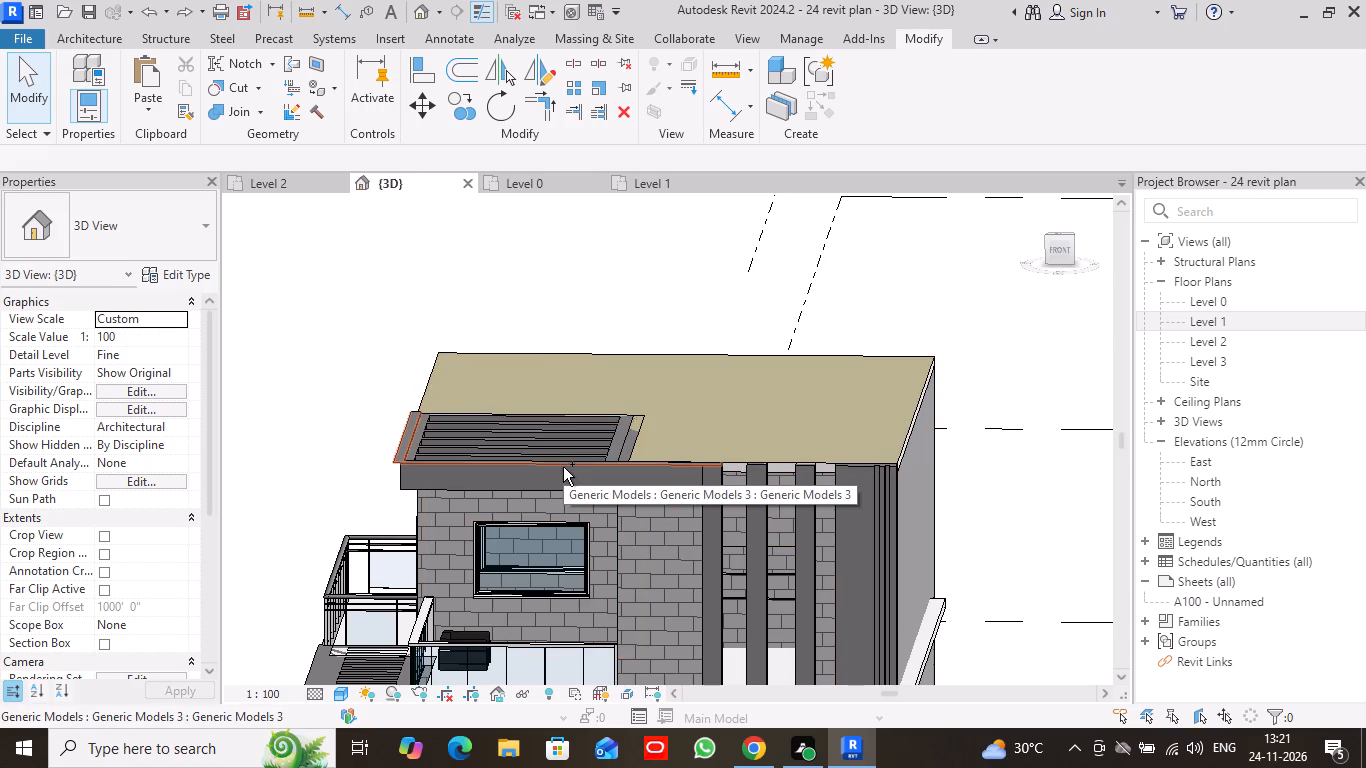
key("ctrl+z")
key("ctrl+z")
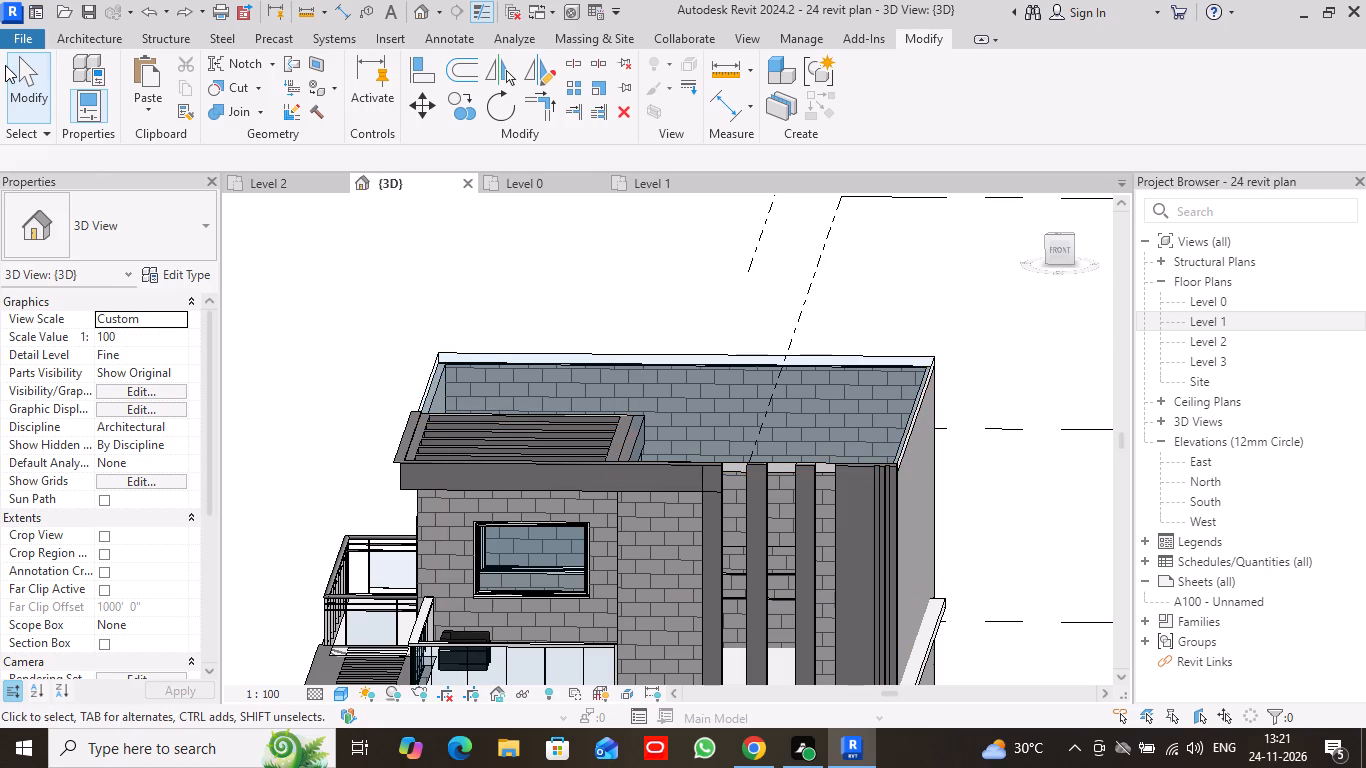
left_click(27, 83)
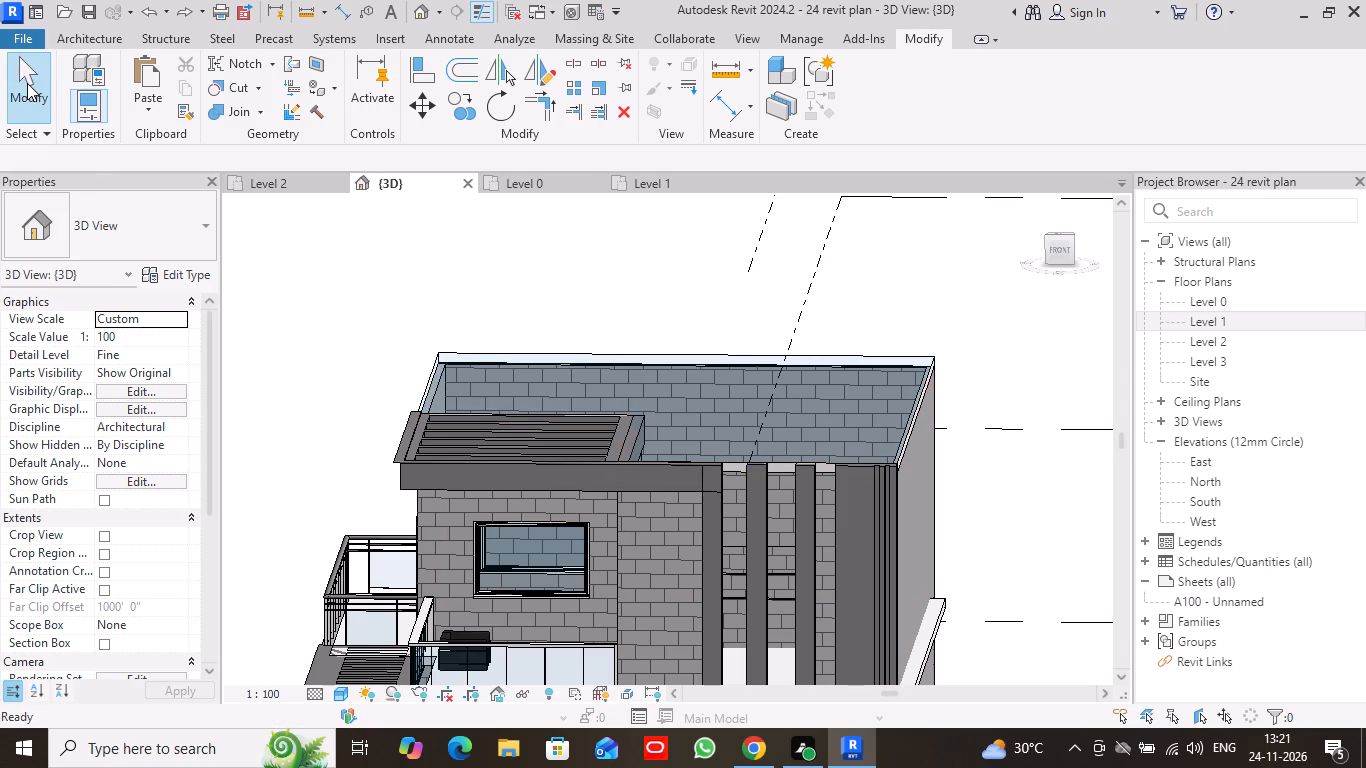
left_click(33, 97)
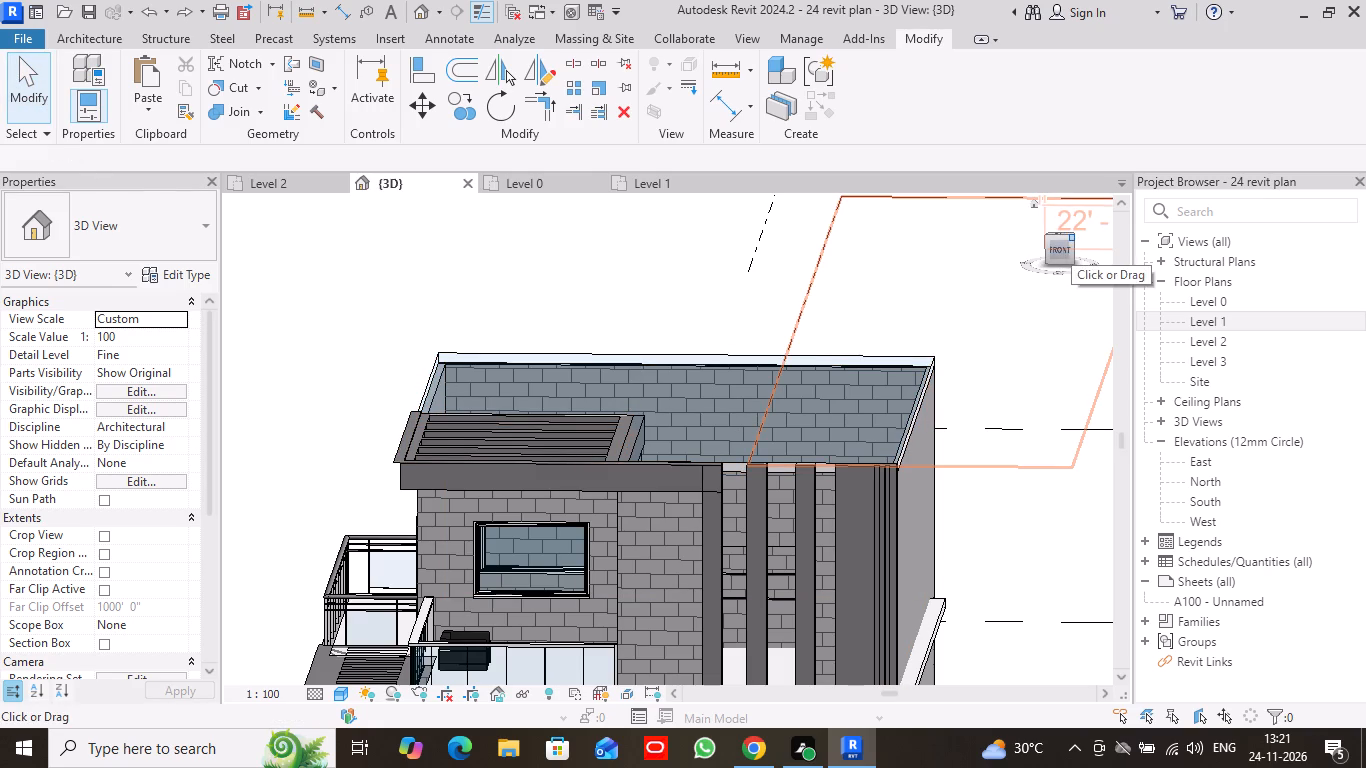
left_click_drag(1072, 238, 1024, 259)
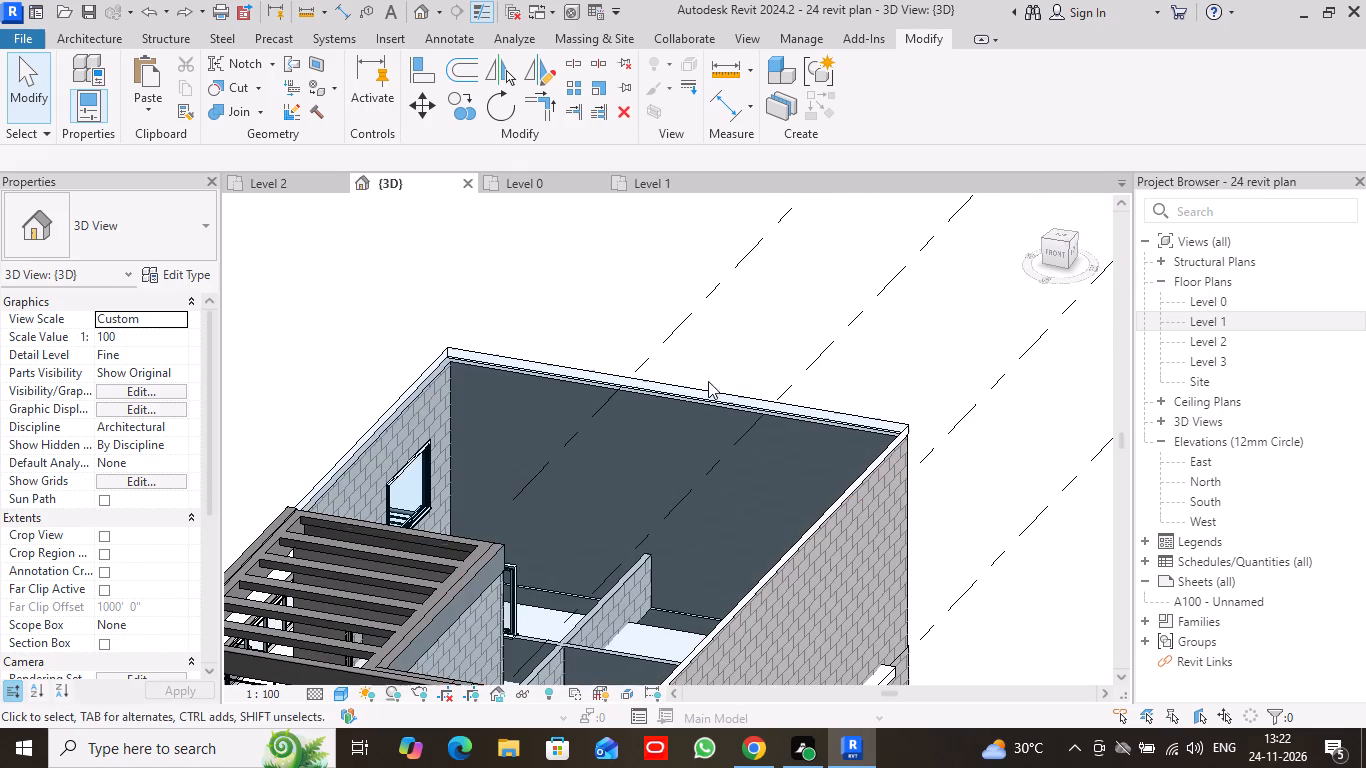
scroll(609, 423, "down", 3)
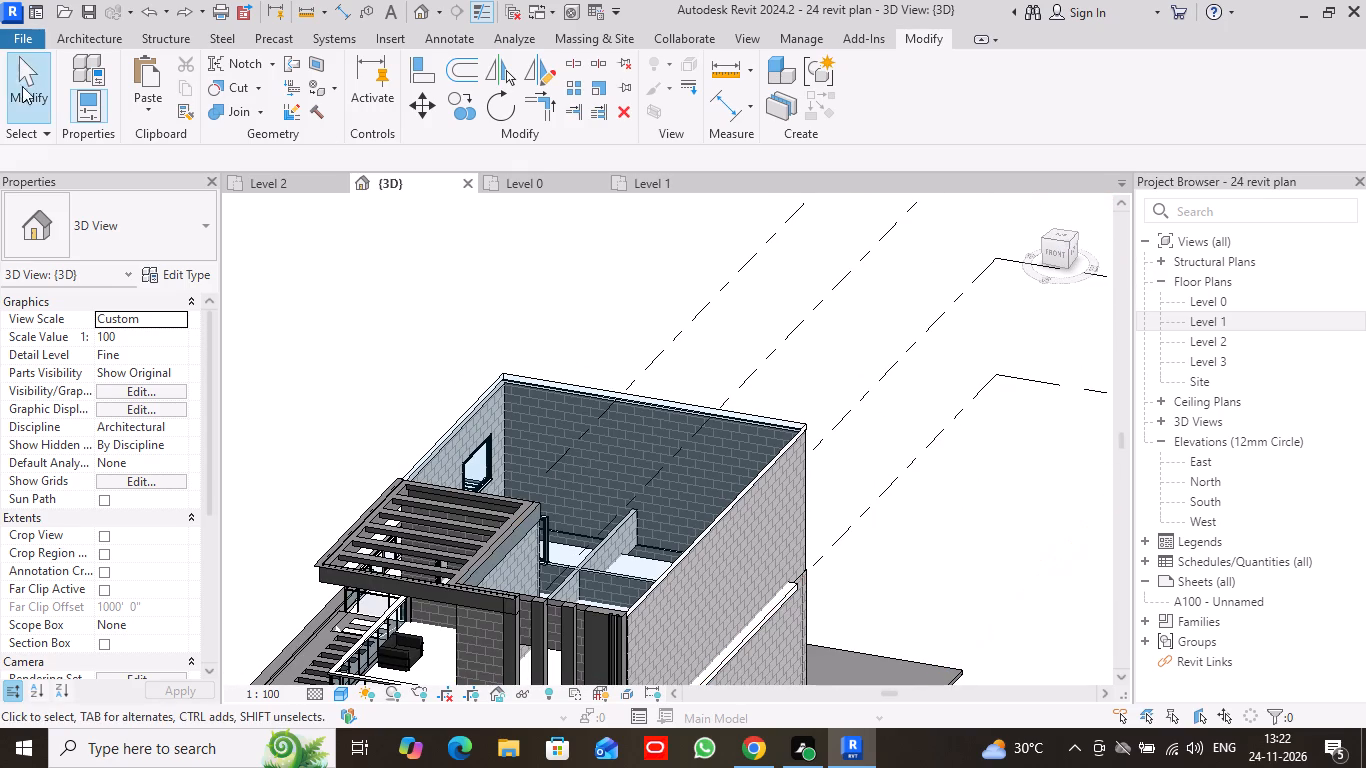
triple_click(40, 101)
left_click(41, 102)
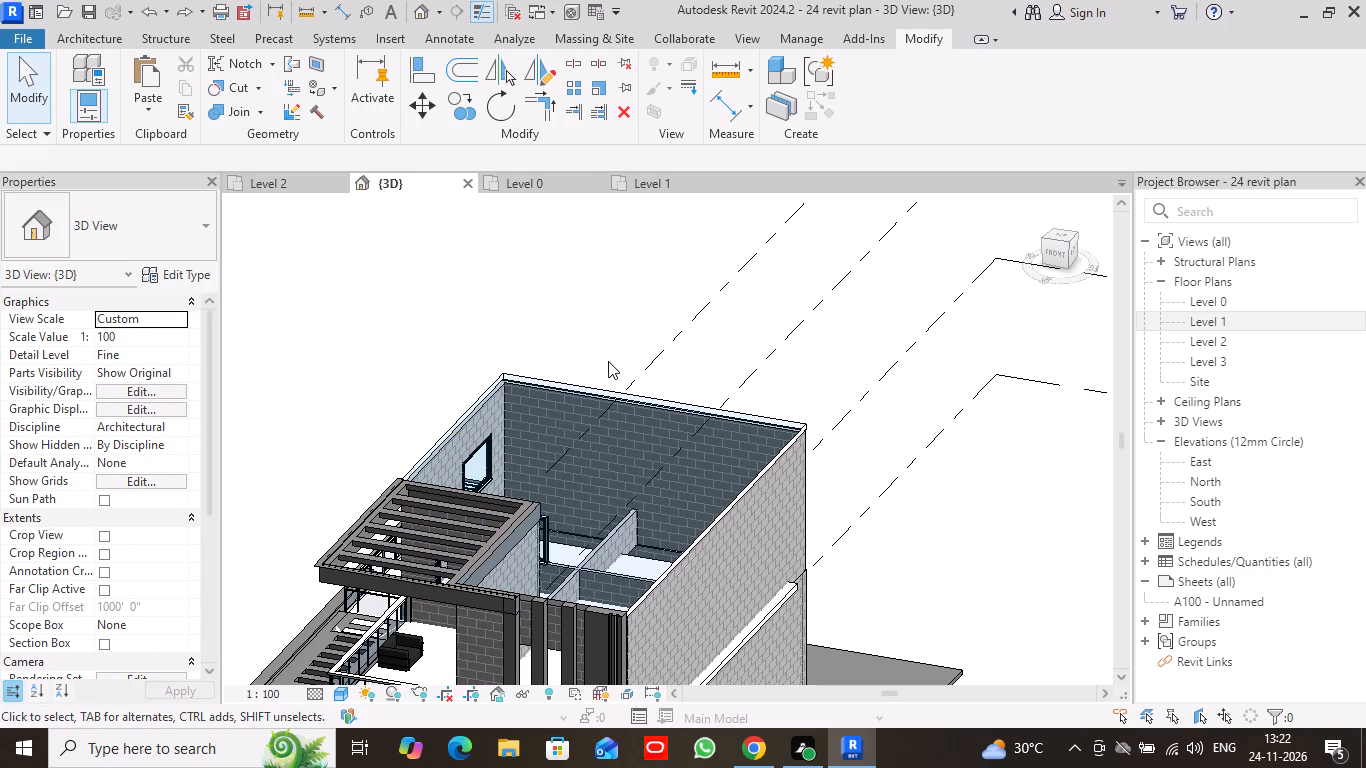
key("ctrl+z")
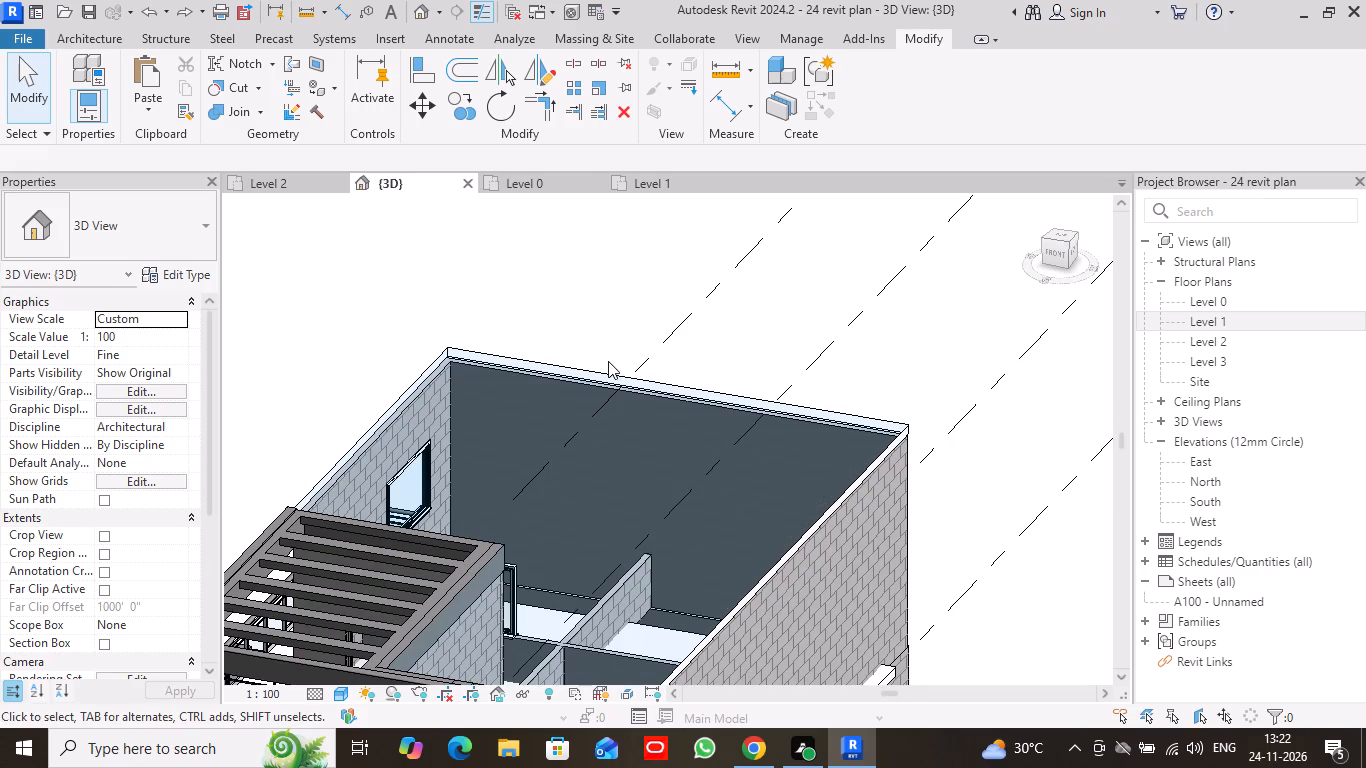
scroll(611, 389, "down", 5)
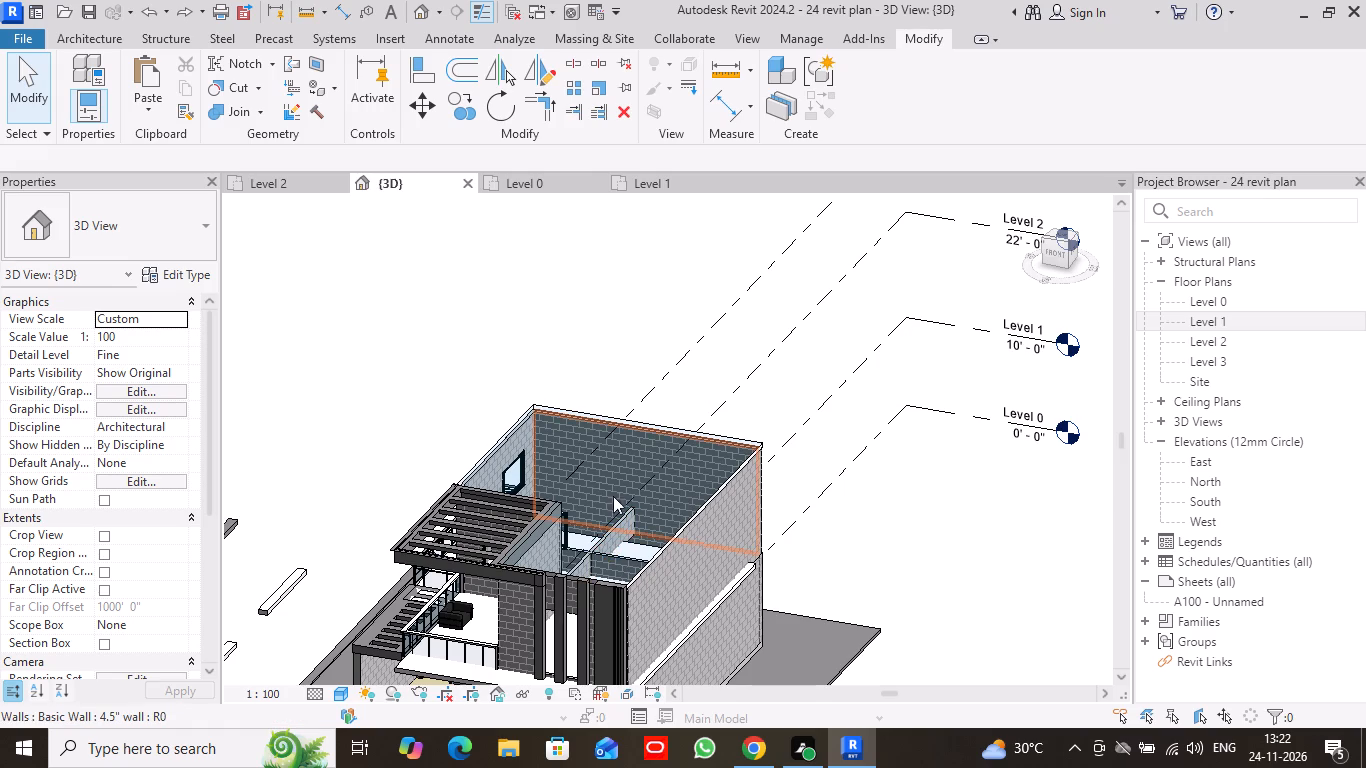
Inspect the Level 1 and Level 2 floor plans, along with the upper storey and roof in the 3D view.
left_click(656, 179)
scroll(708, 436, "up", 4)
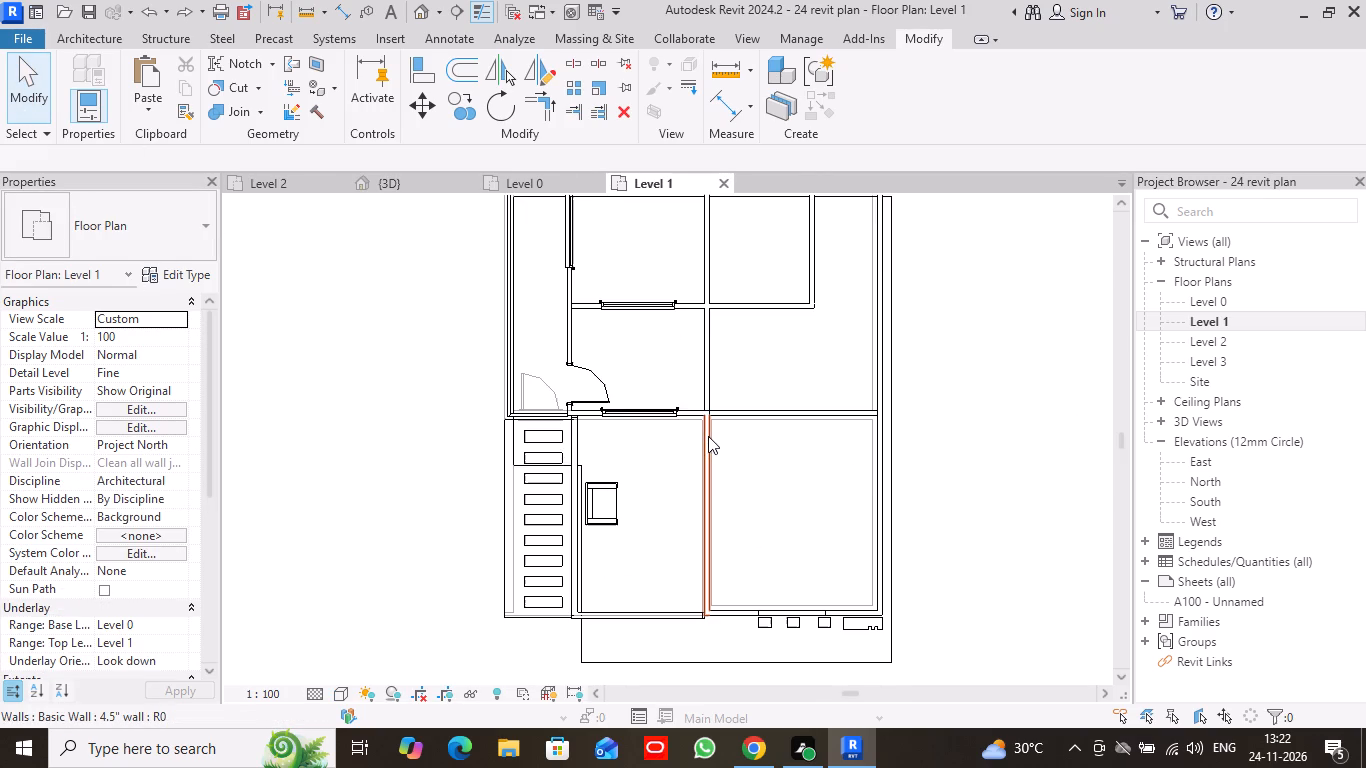
left_click(285, 190)
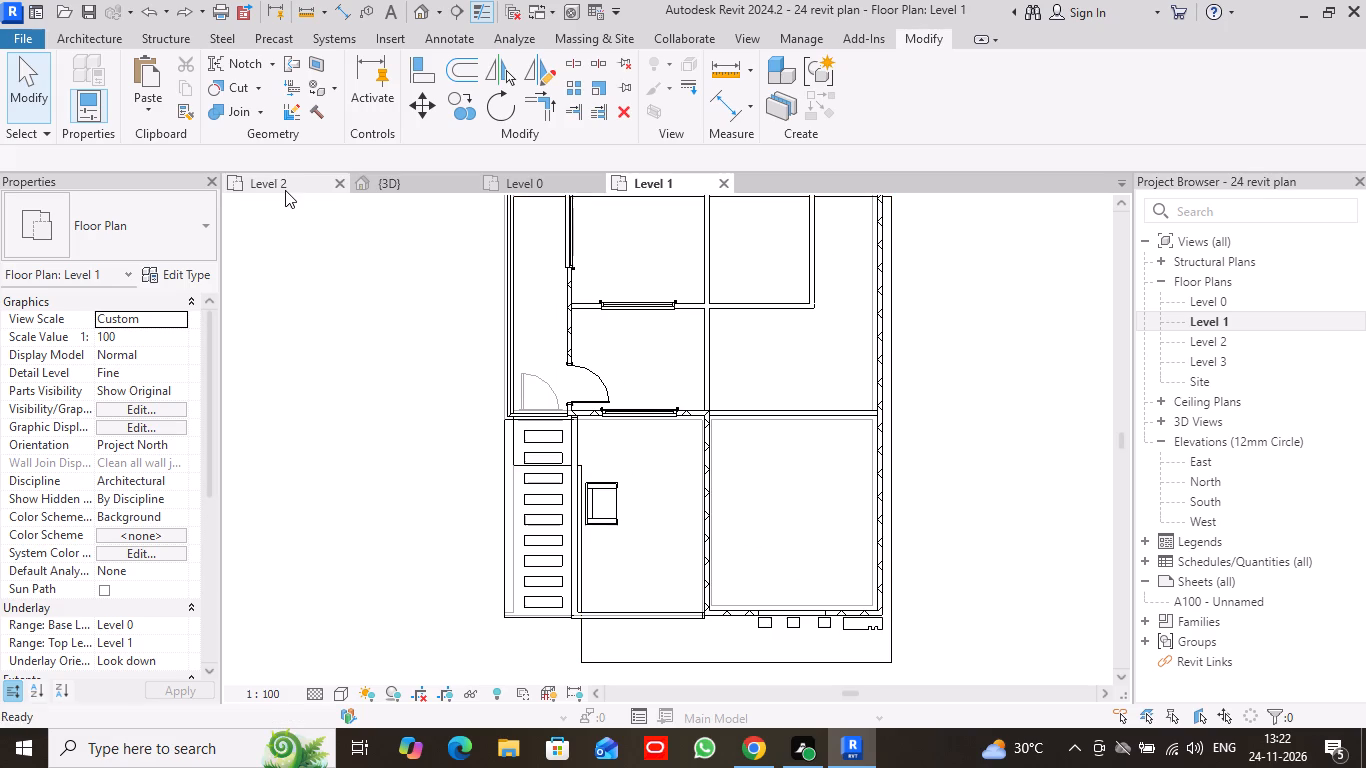
scroll(722, 475, "down", 2)
middle_click_drag(805, 527, 719, 408)
scroll(783, 508, "down", 1)
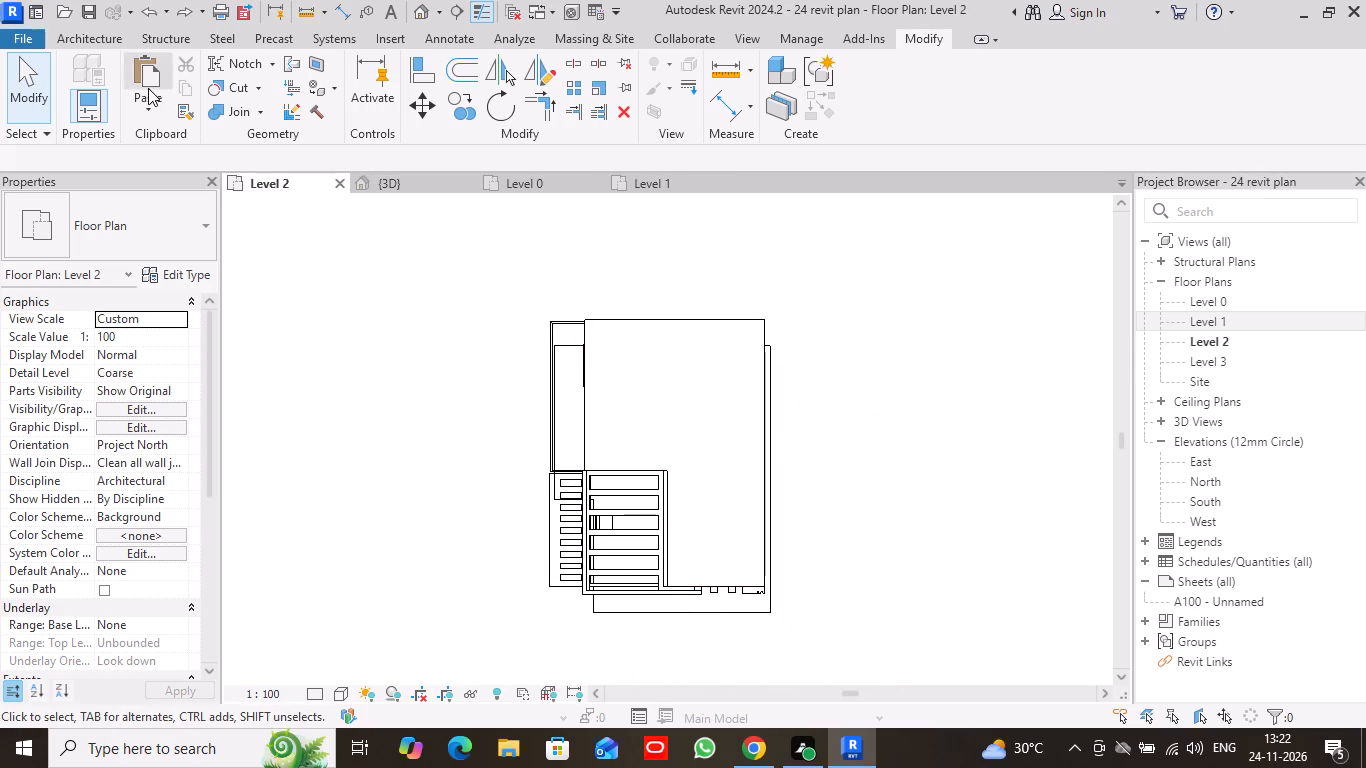
left_click(19, 91)
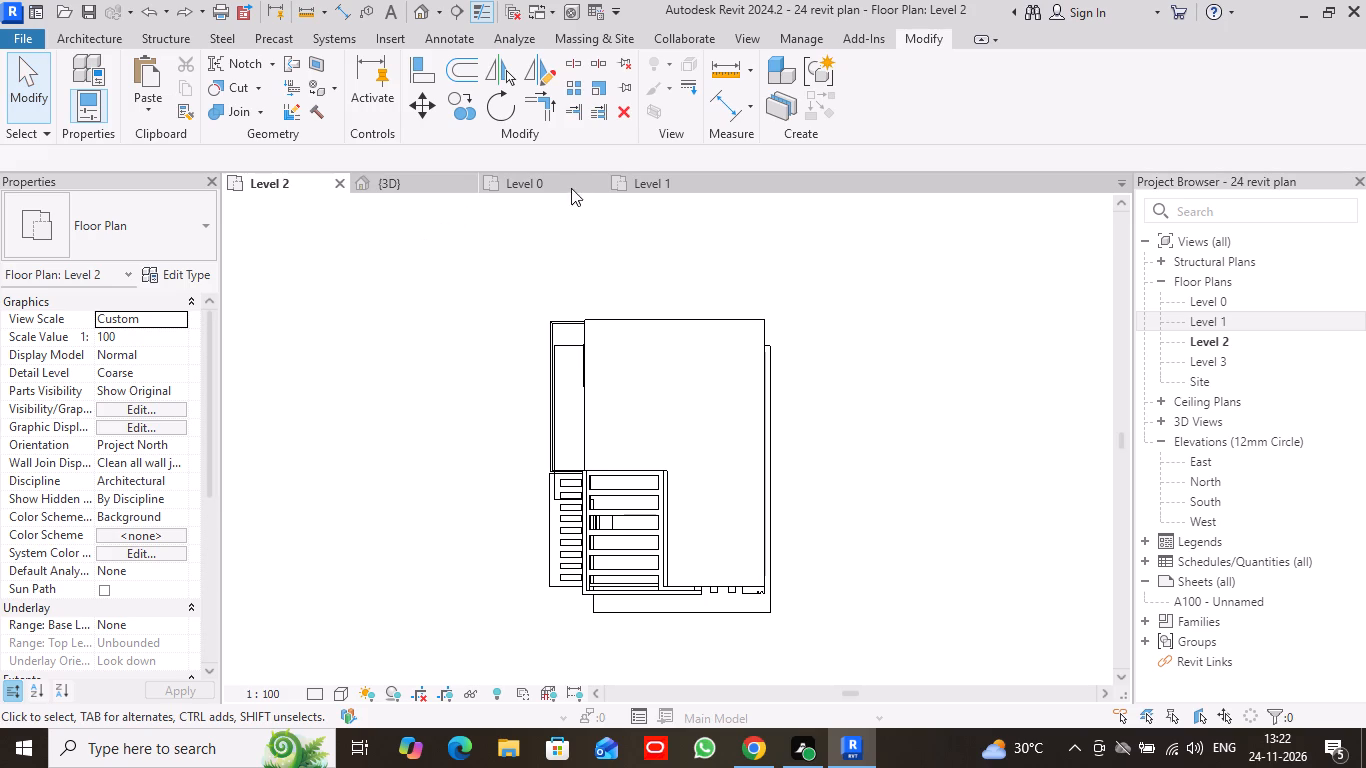
left_click(433, 175)
scroll(714, 561, "down", 2)
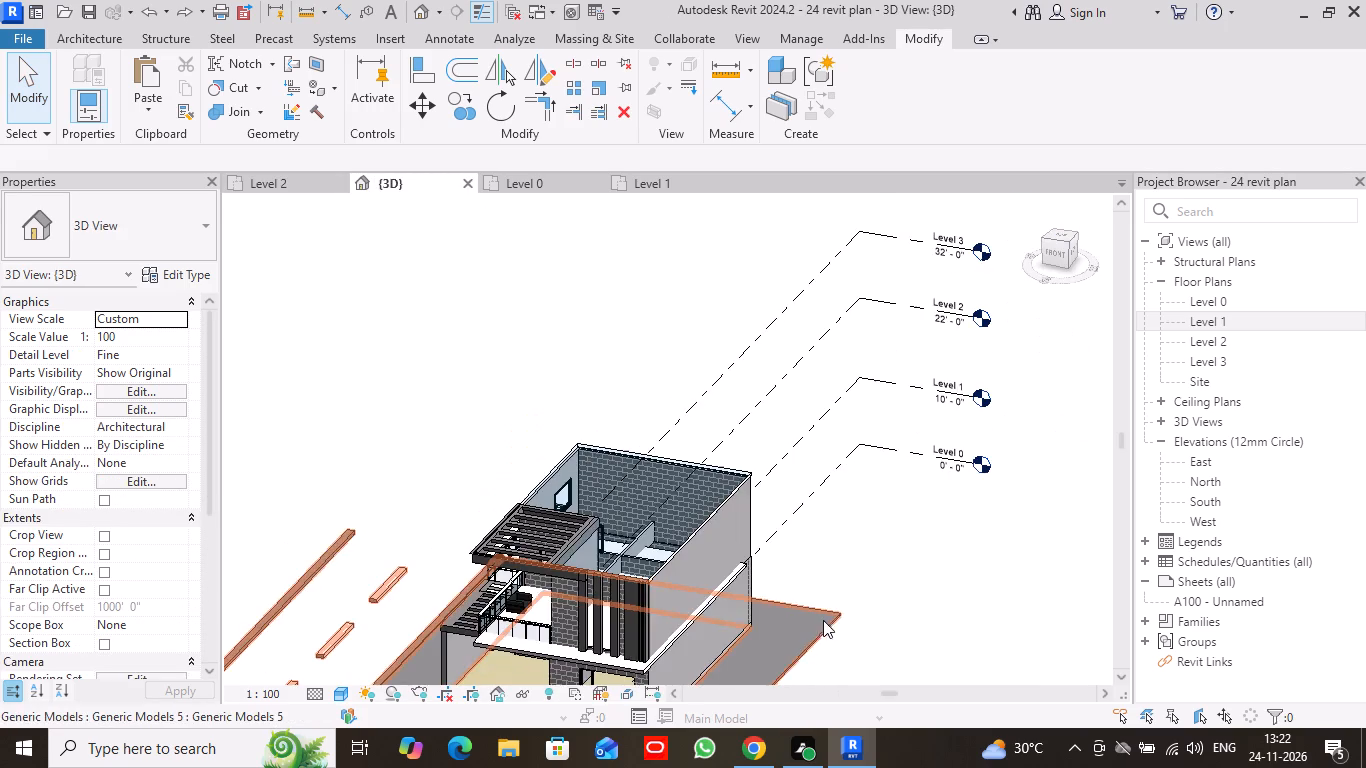
scroll(848, 634, "down", 1)
middle_click_drag(847, 636, 850, 551)
scroll(573, 523, "up", 2)
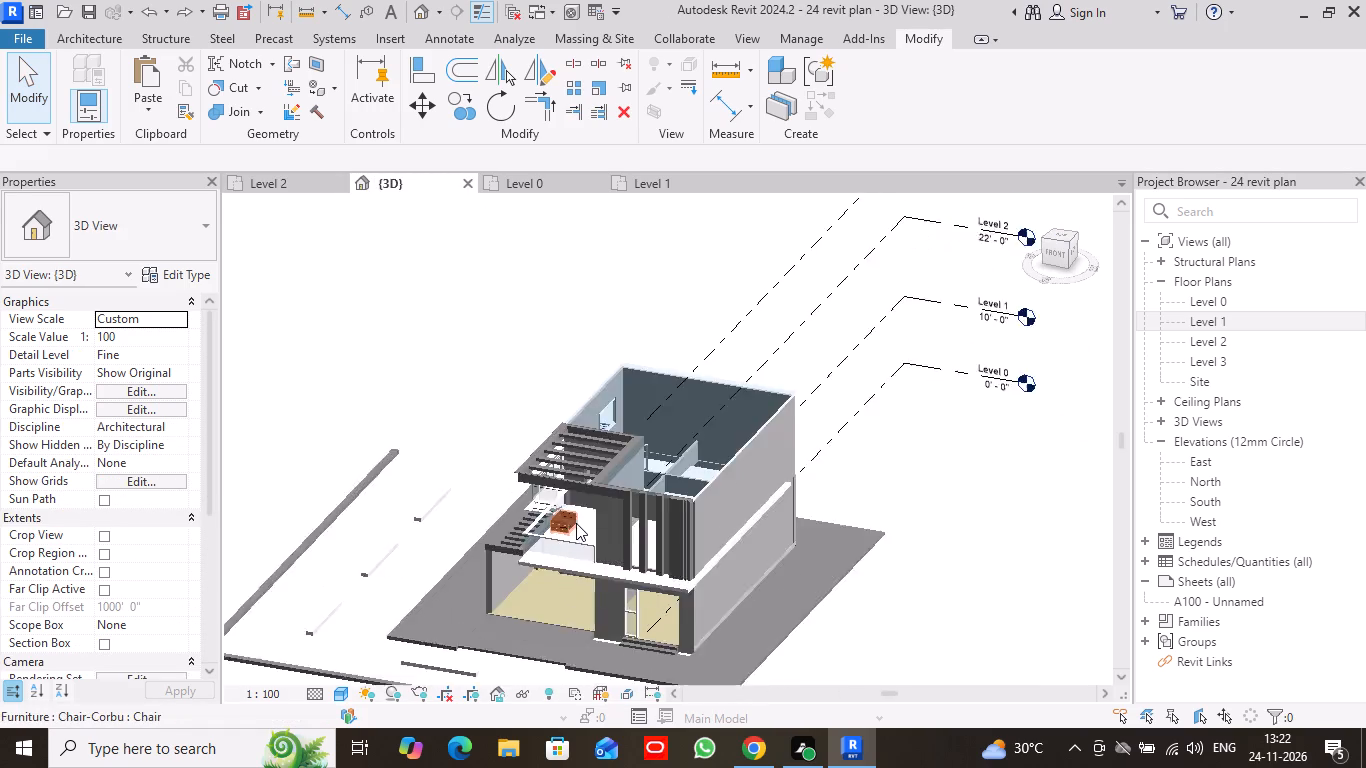
scroll(576, 523, "up", 6)
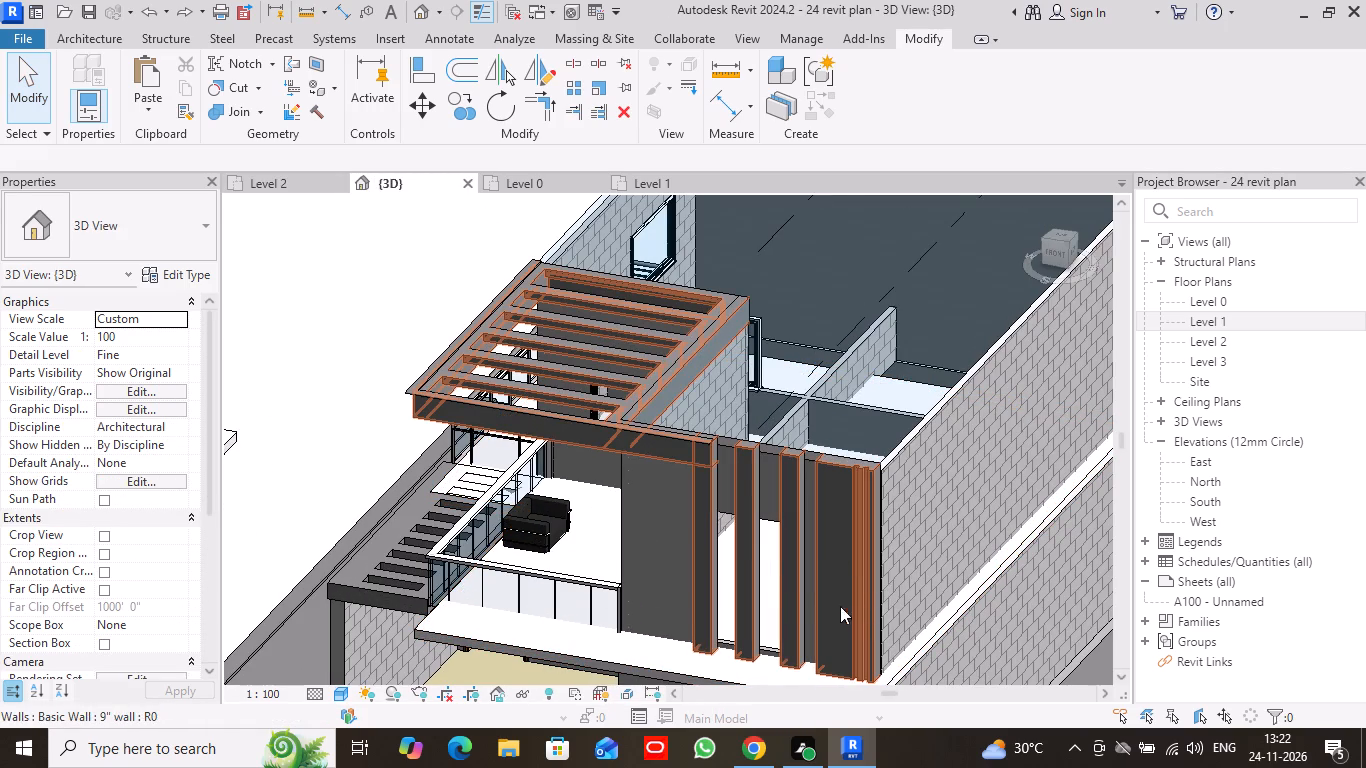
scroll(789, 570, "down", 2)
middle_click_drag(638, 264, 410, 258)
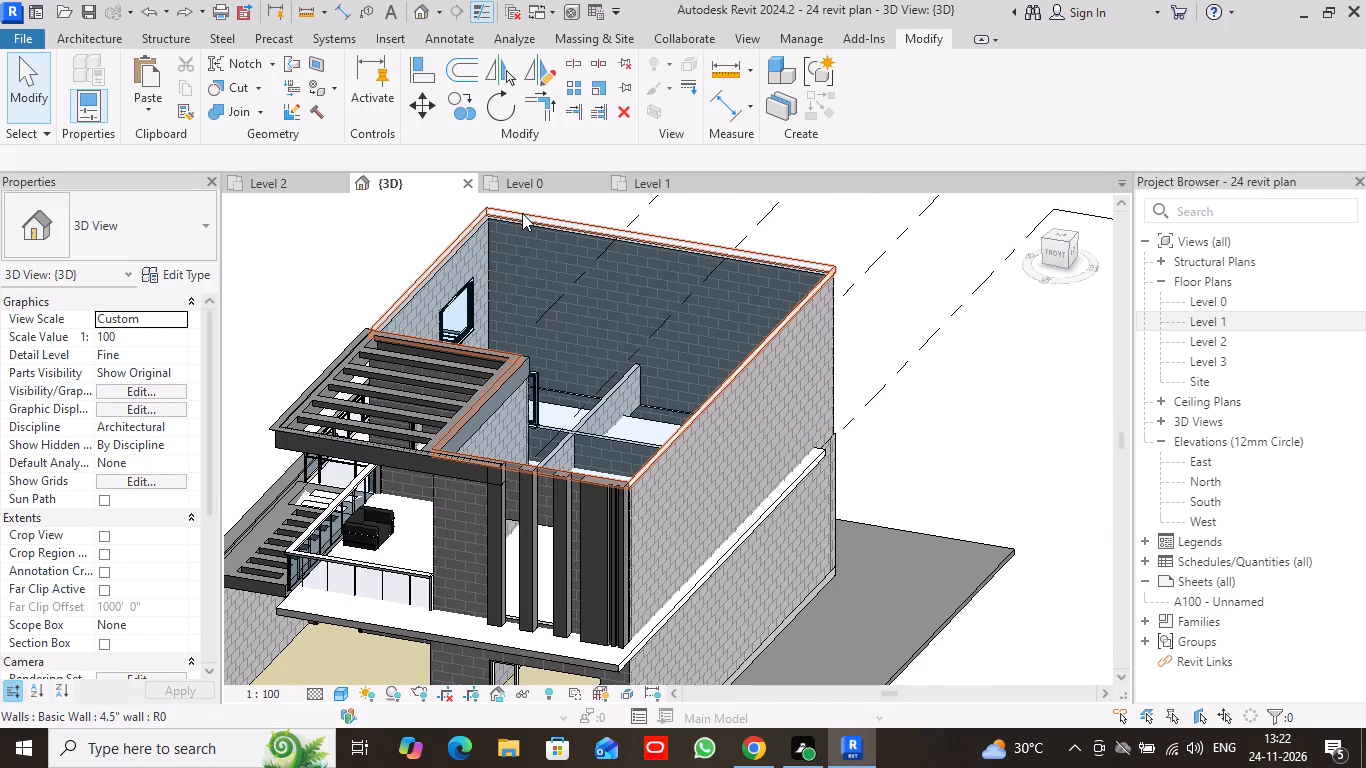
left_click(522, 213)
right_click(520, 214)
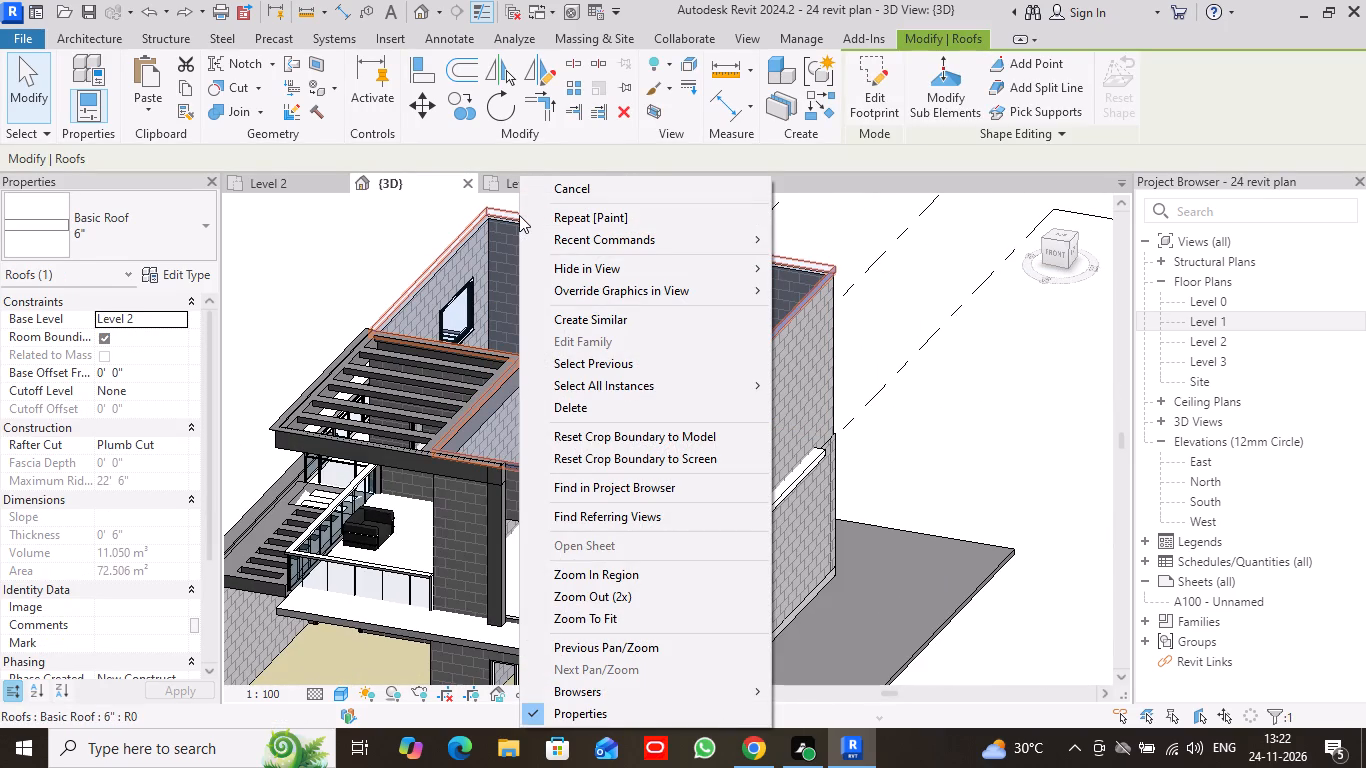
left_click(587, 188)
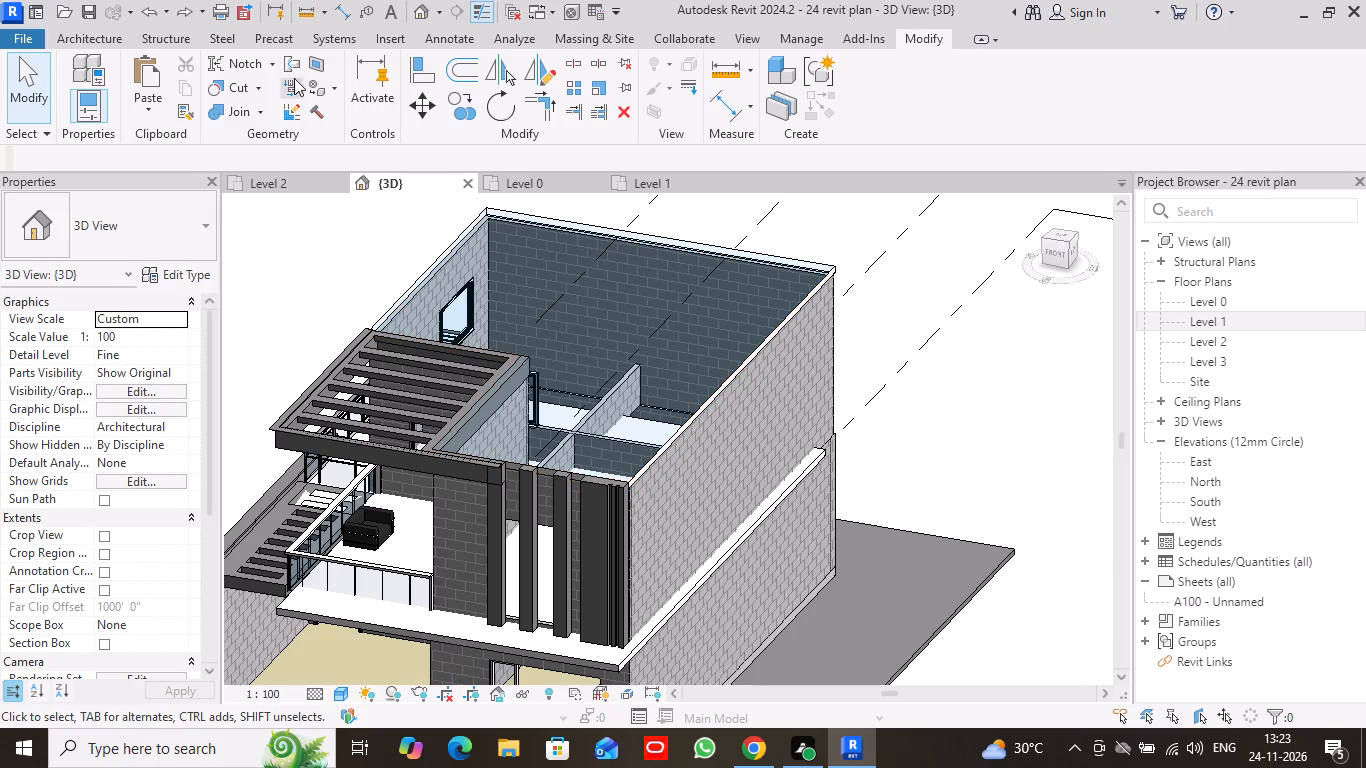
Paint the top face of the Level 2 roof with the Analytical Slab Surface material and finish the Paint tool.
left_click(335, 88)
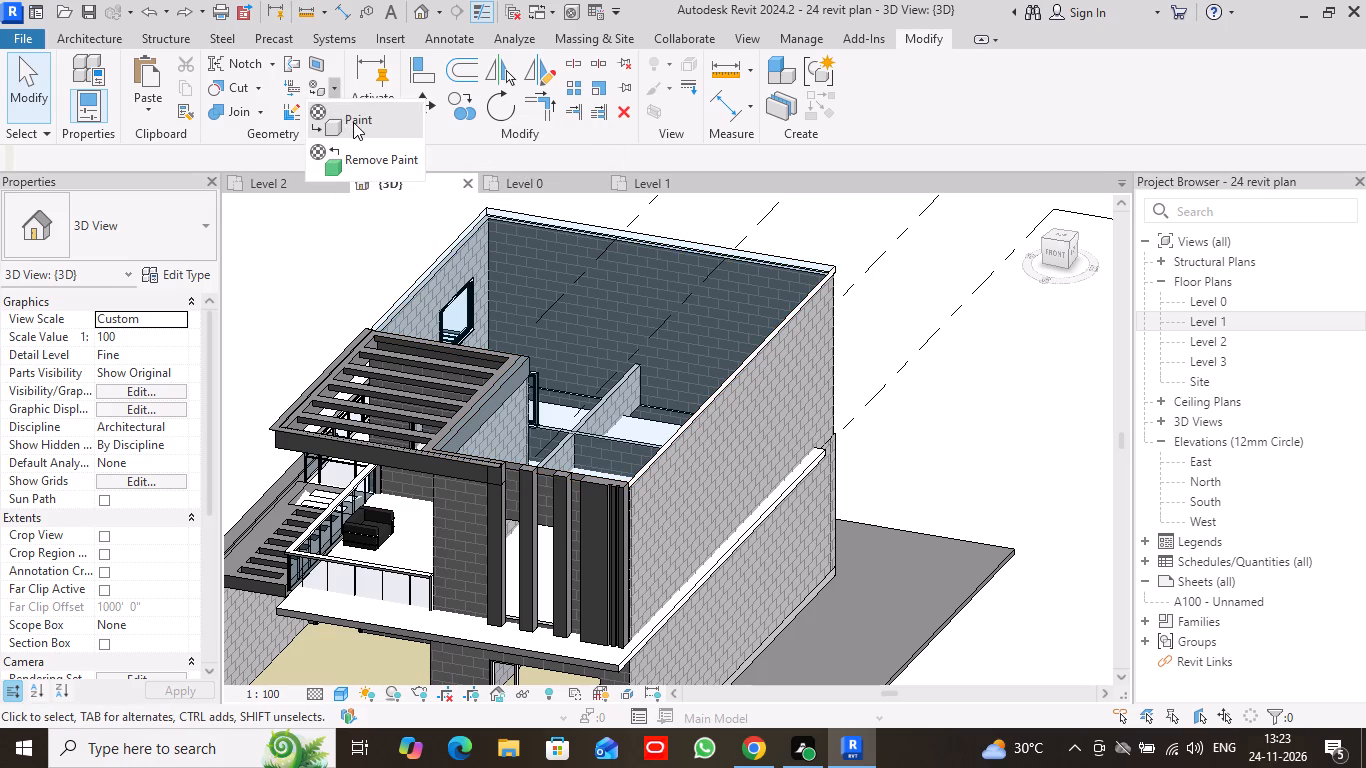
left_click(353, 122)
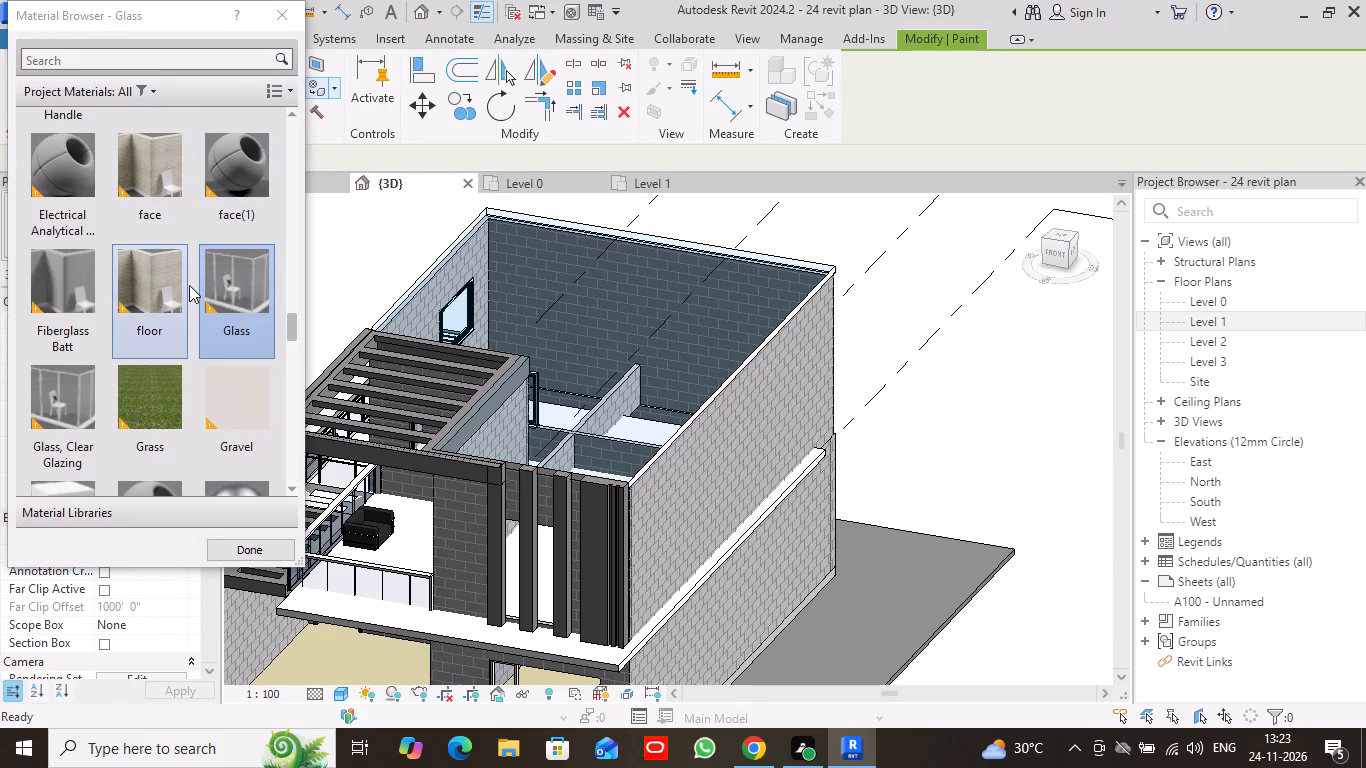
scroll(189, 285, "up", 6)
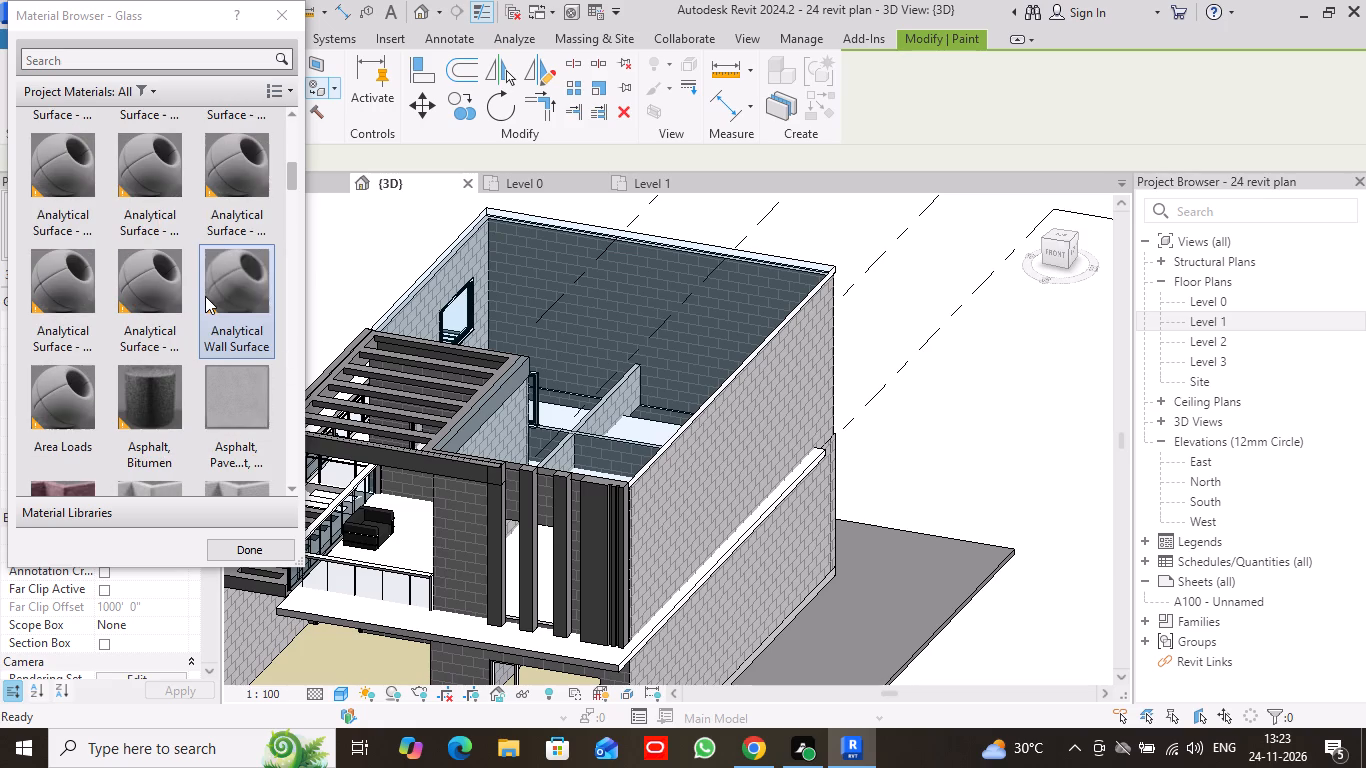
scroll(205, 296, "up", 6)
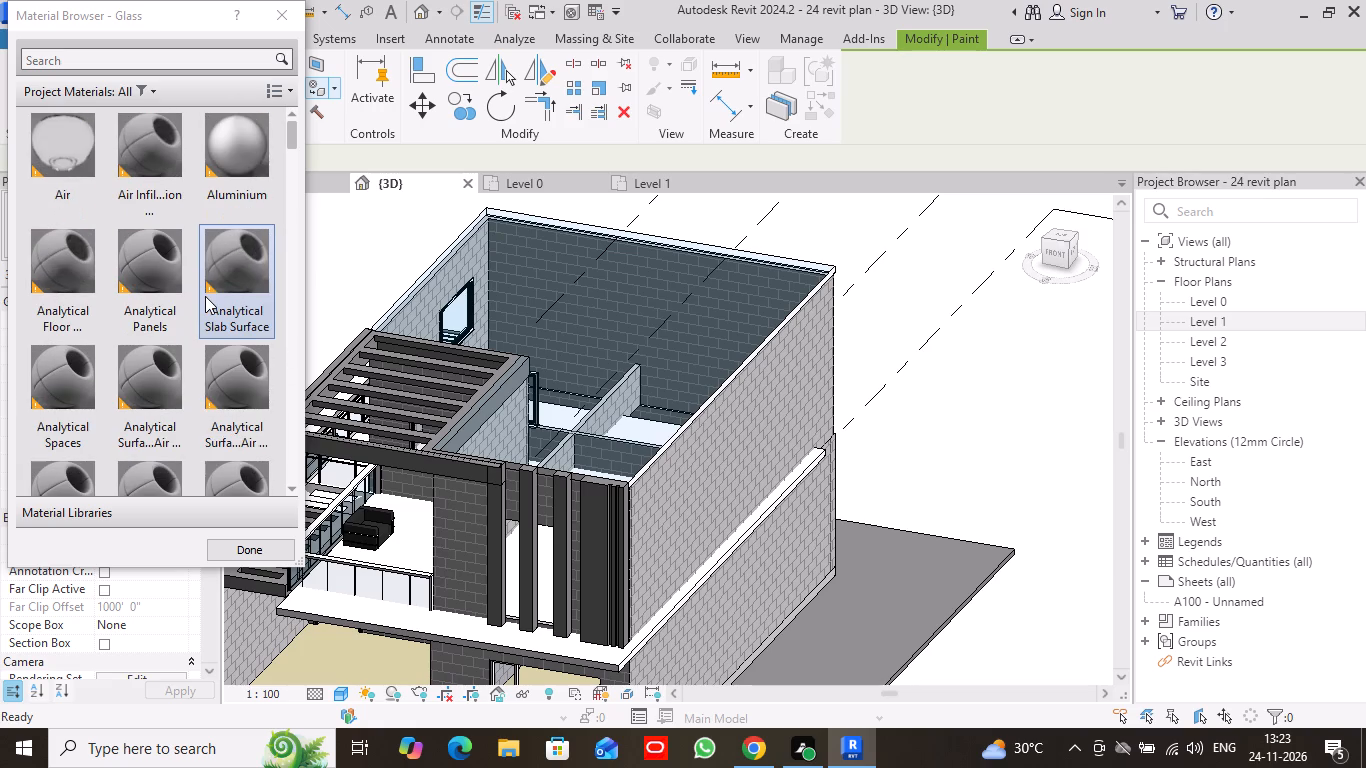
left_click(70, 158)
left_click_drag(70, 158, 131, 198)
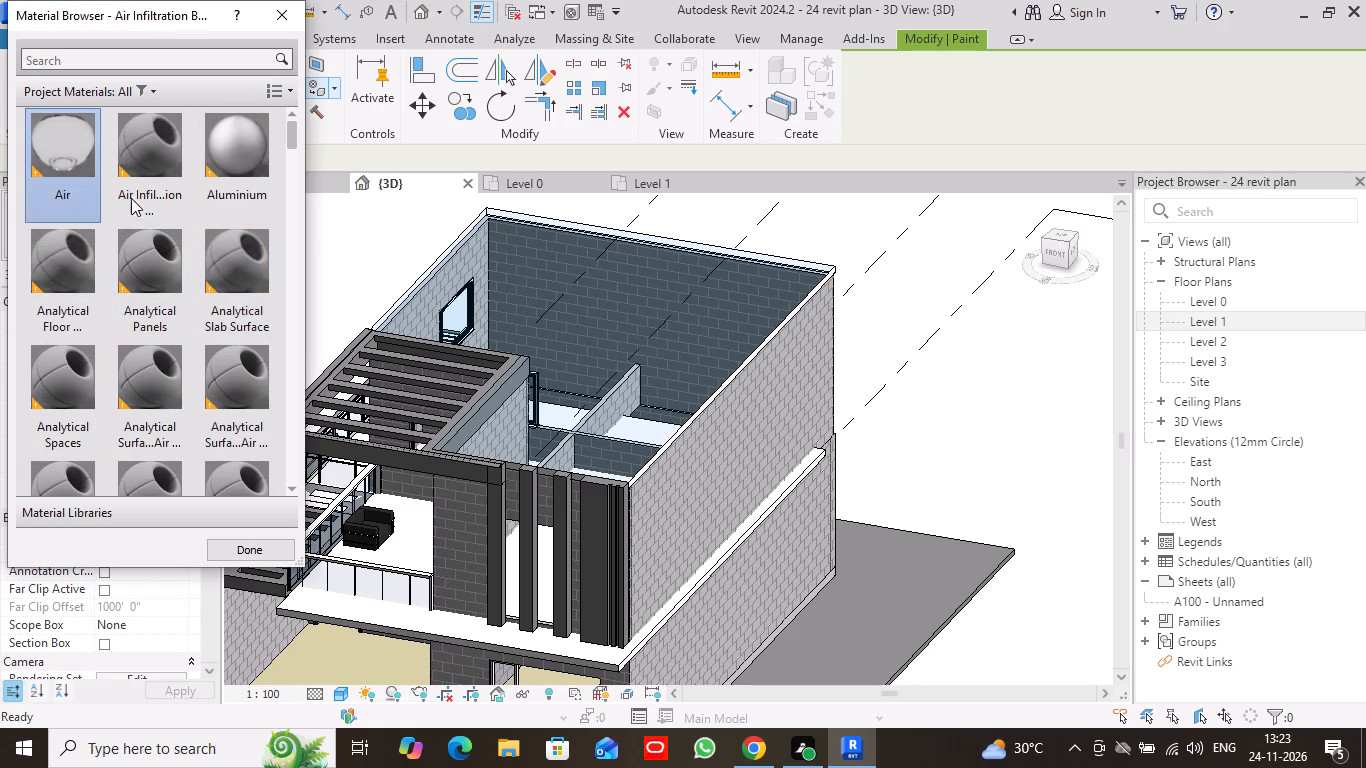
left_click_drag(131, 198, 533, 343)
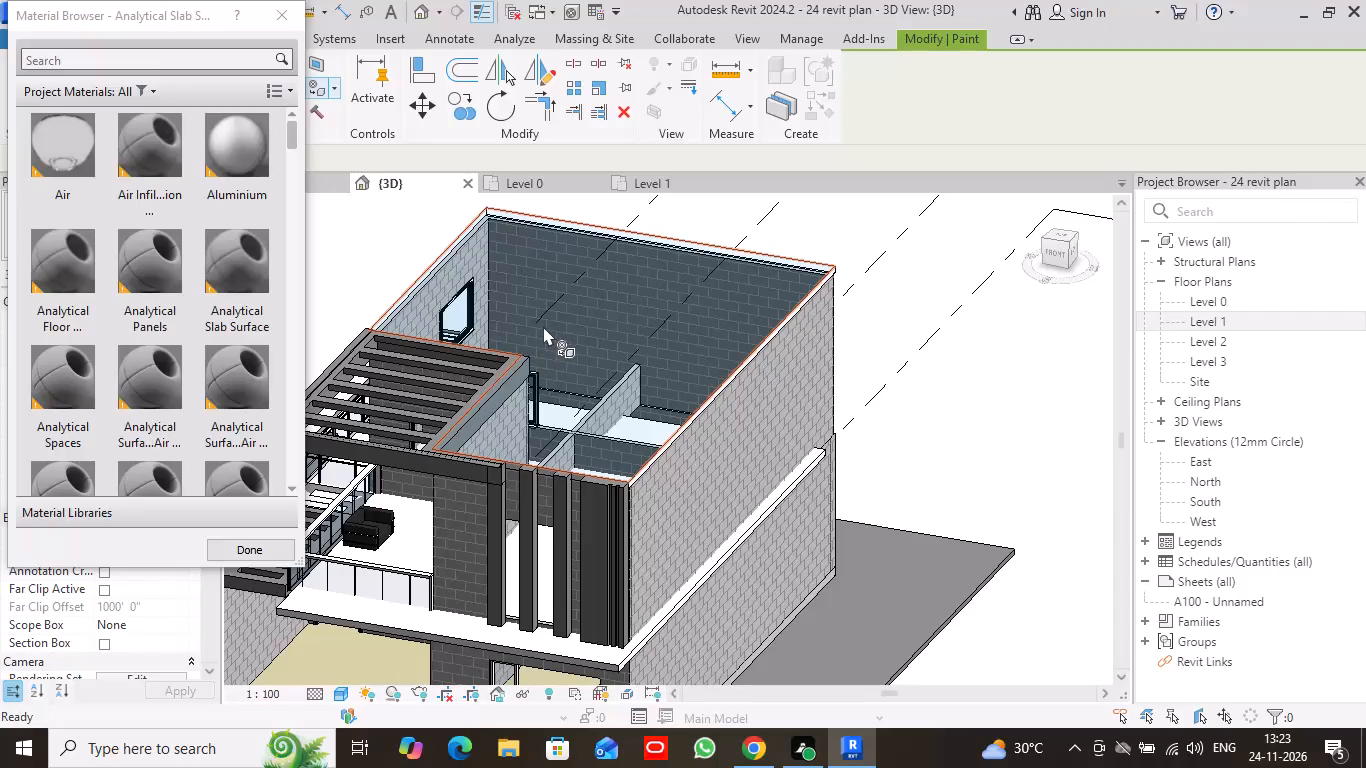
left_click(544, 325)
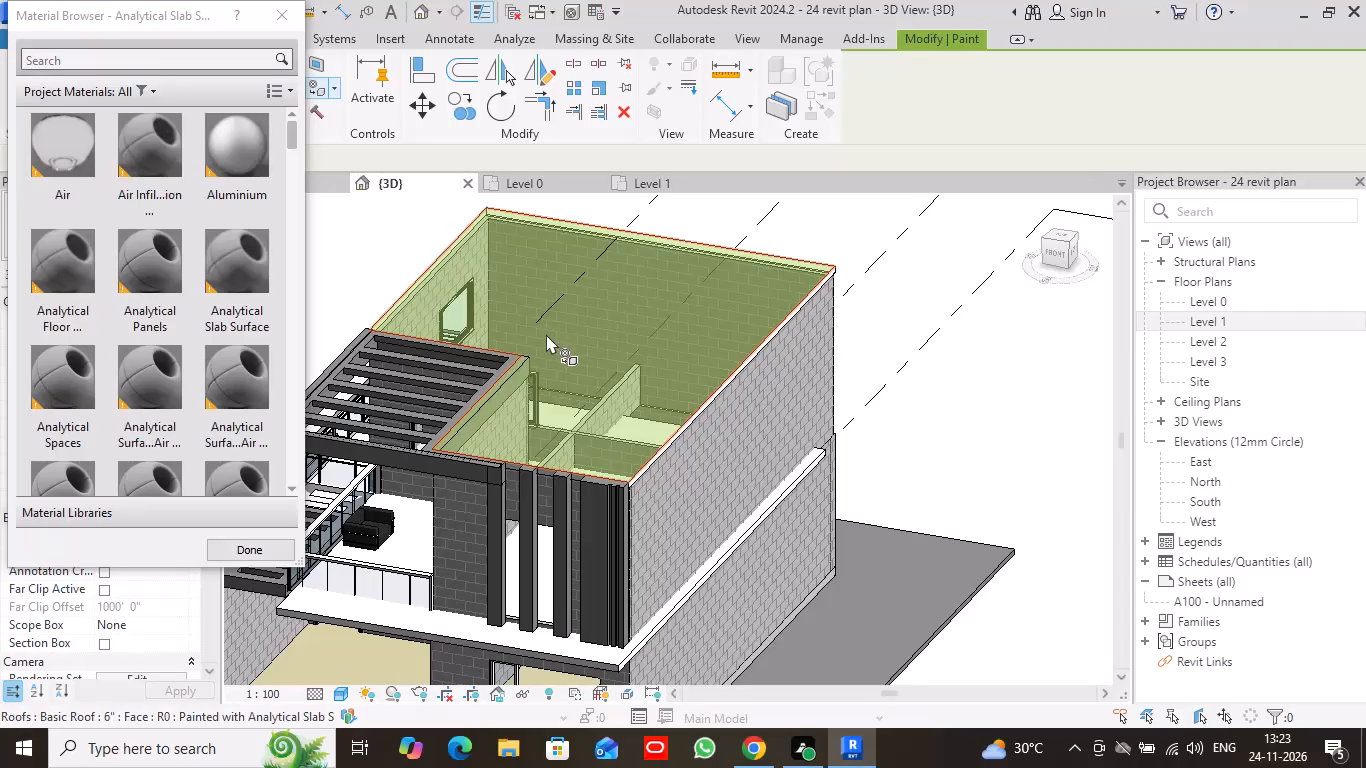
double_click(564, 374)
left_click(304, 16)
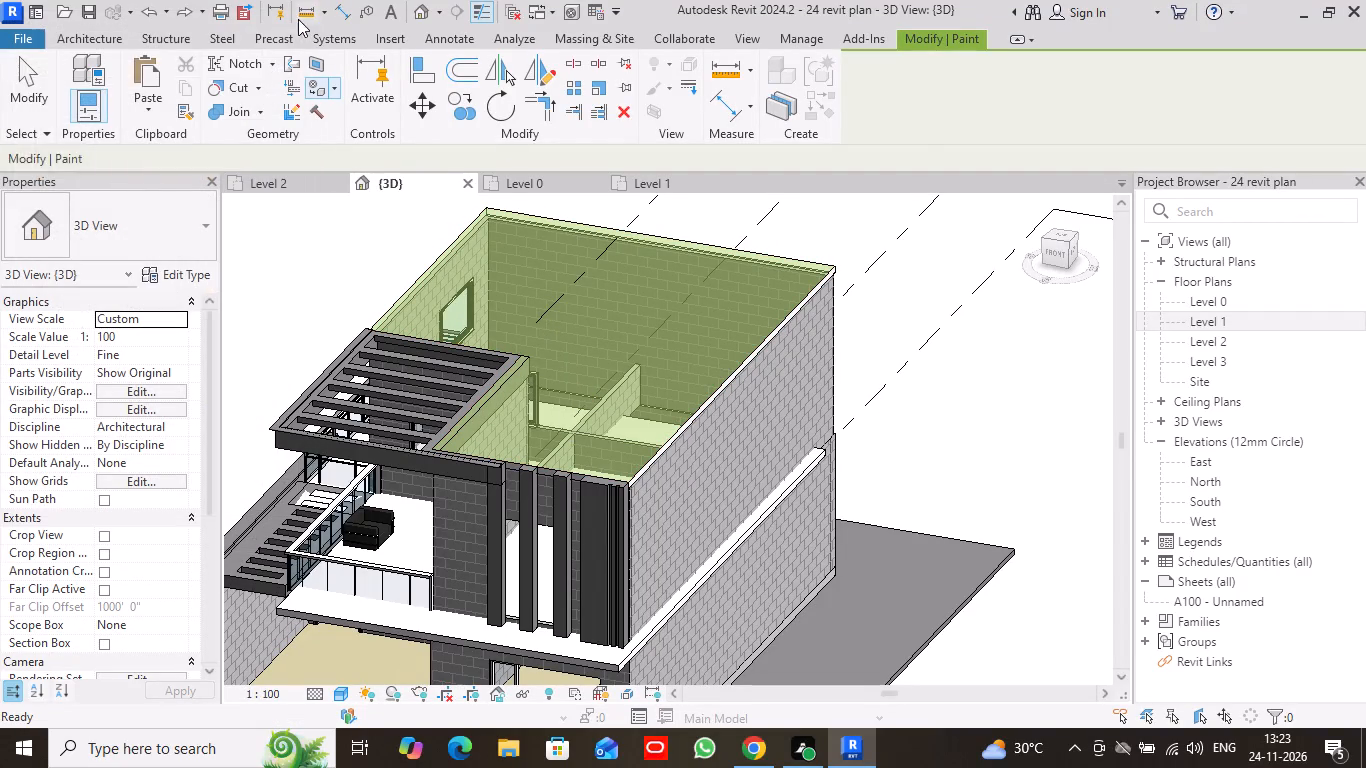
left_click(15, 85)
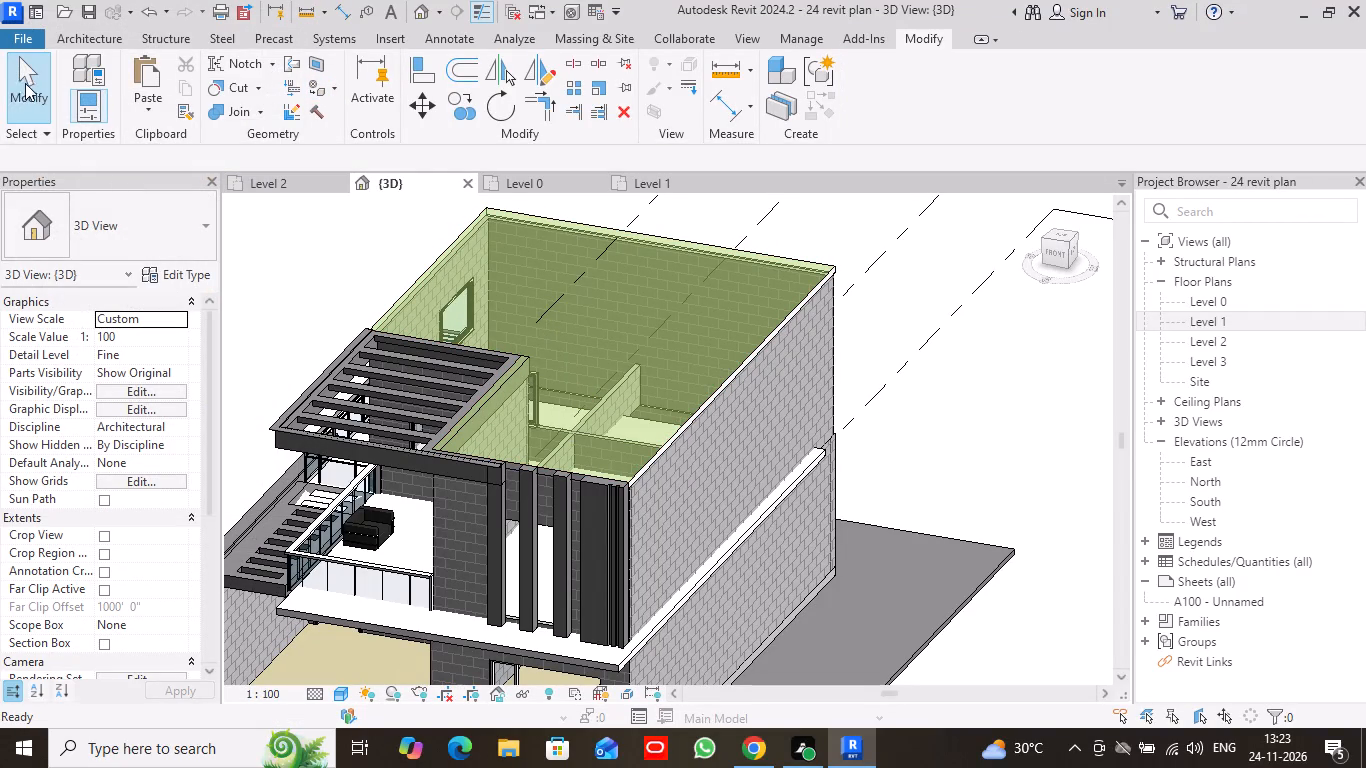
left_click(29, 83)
Paint the top face of the Level 2 roof with the Aluminium material and finish the Paint tool.
scroll(660, 587, "down", 3)
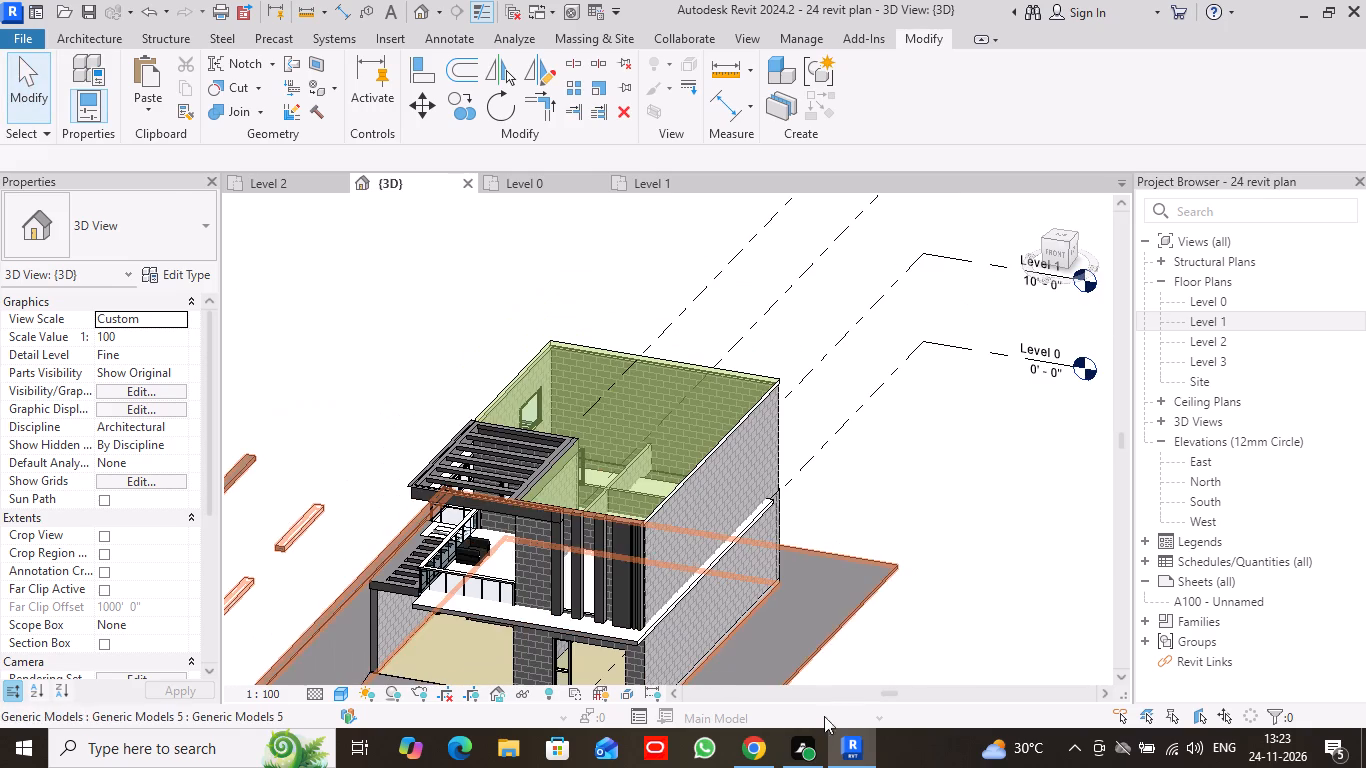
middle_click_drag(907, 629, 792, 539)
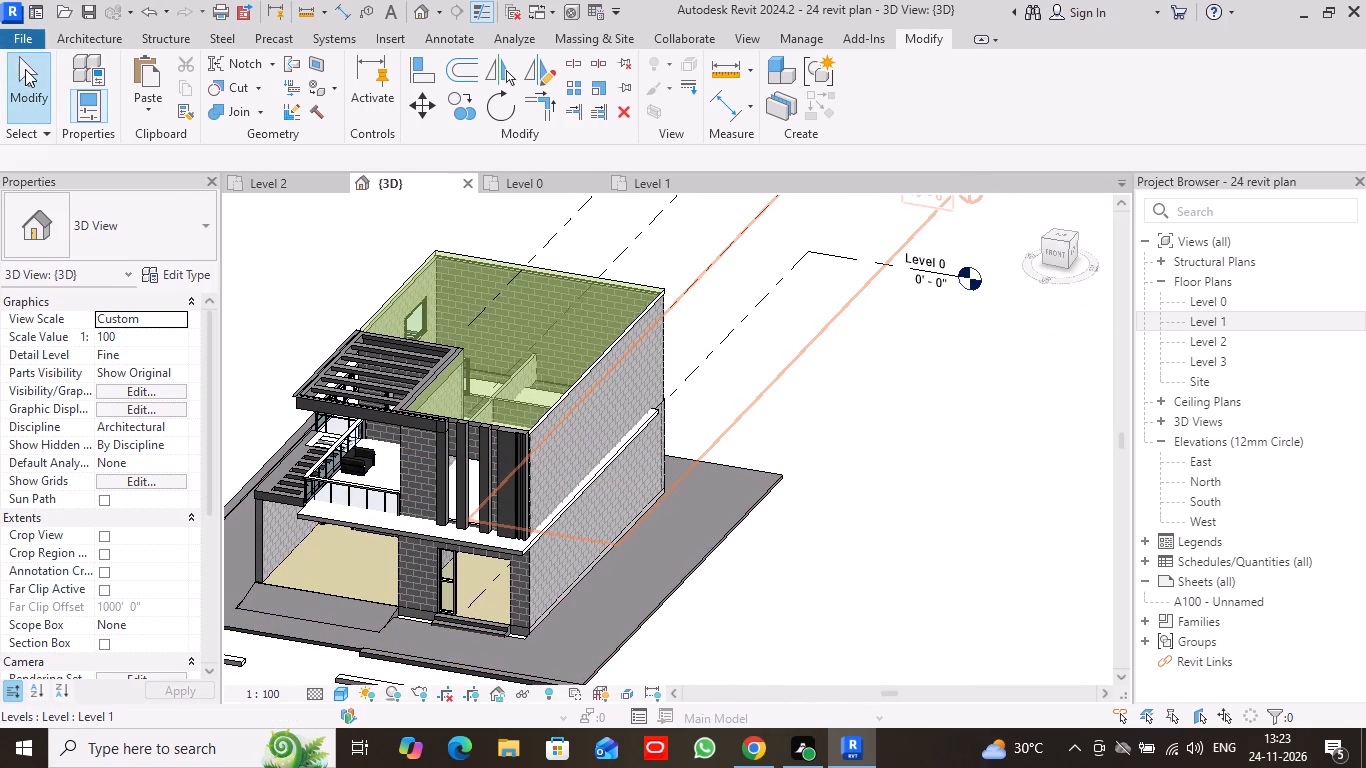
double_click(27, 71)
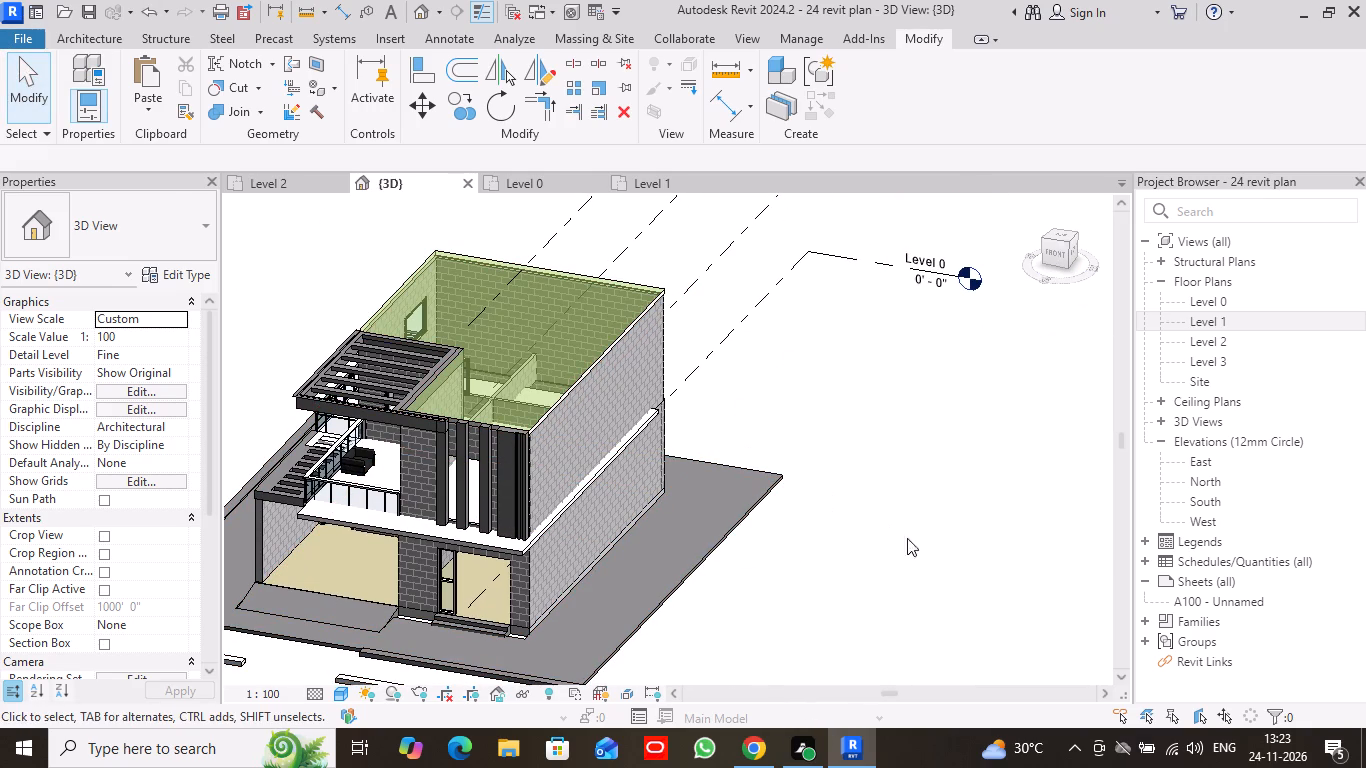
left_click(921, 543)
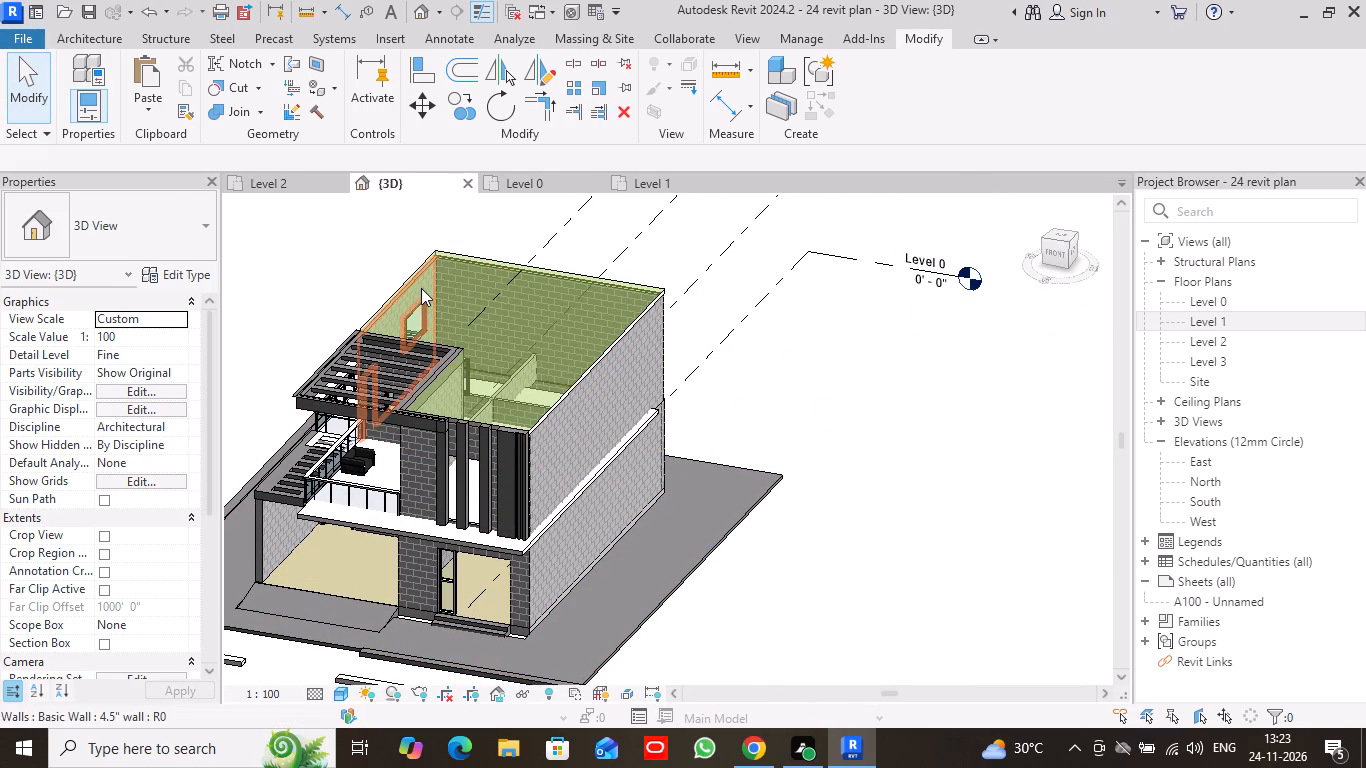
left_click(419, 263)
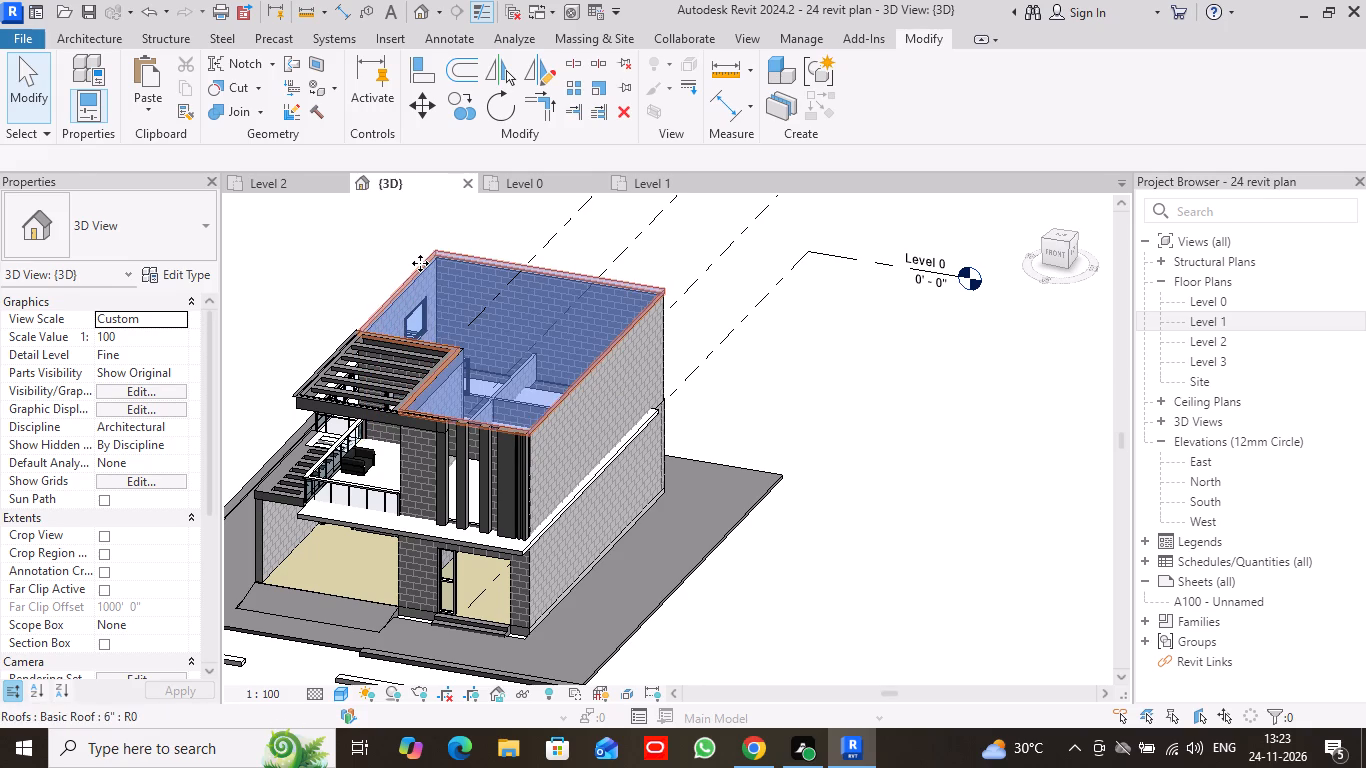
left_click(333, 85)
left_click(343, 128)
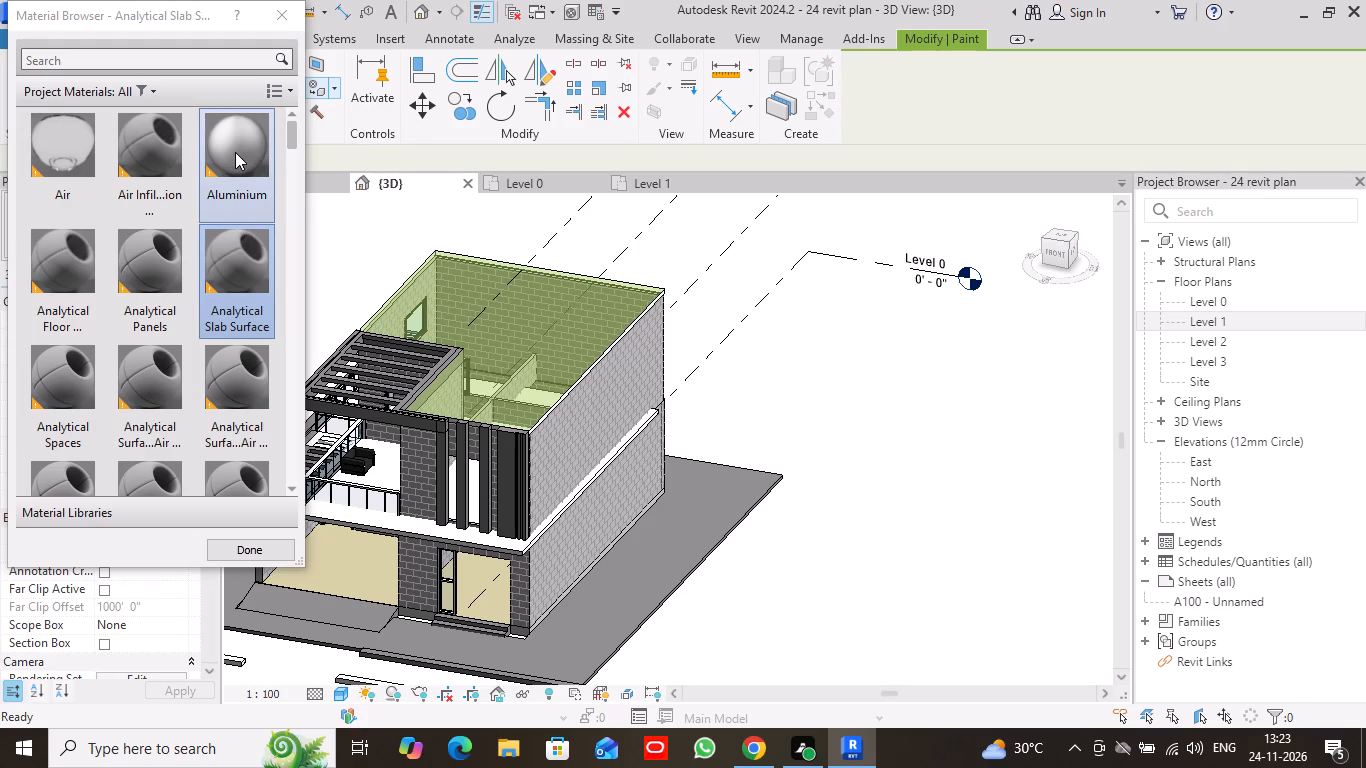
left_click(235, 152)
left_click_drag(235, 158, 297, 229)
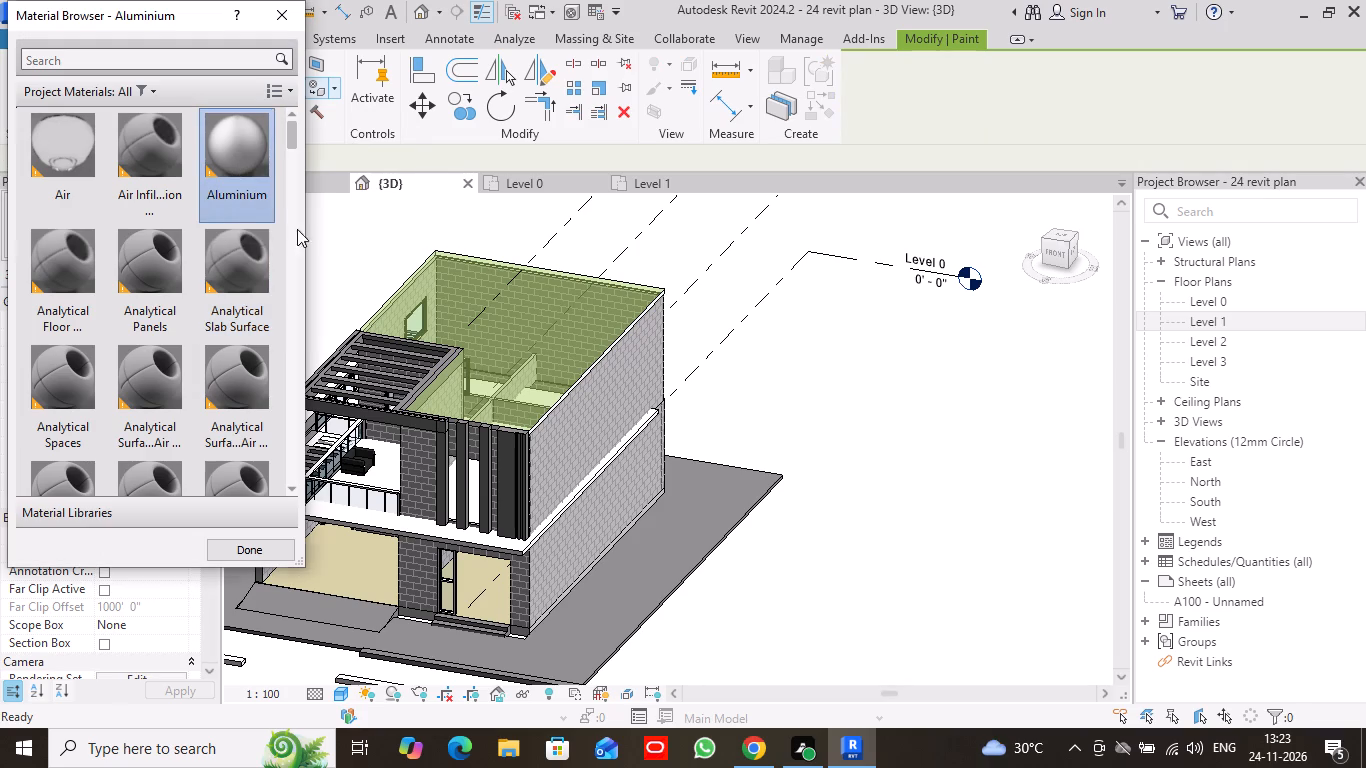
left_click_drag(297, 229, 484, 326)
double_click(484, 326)
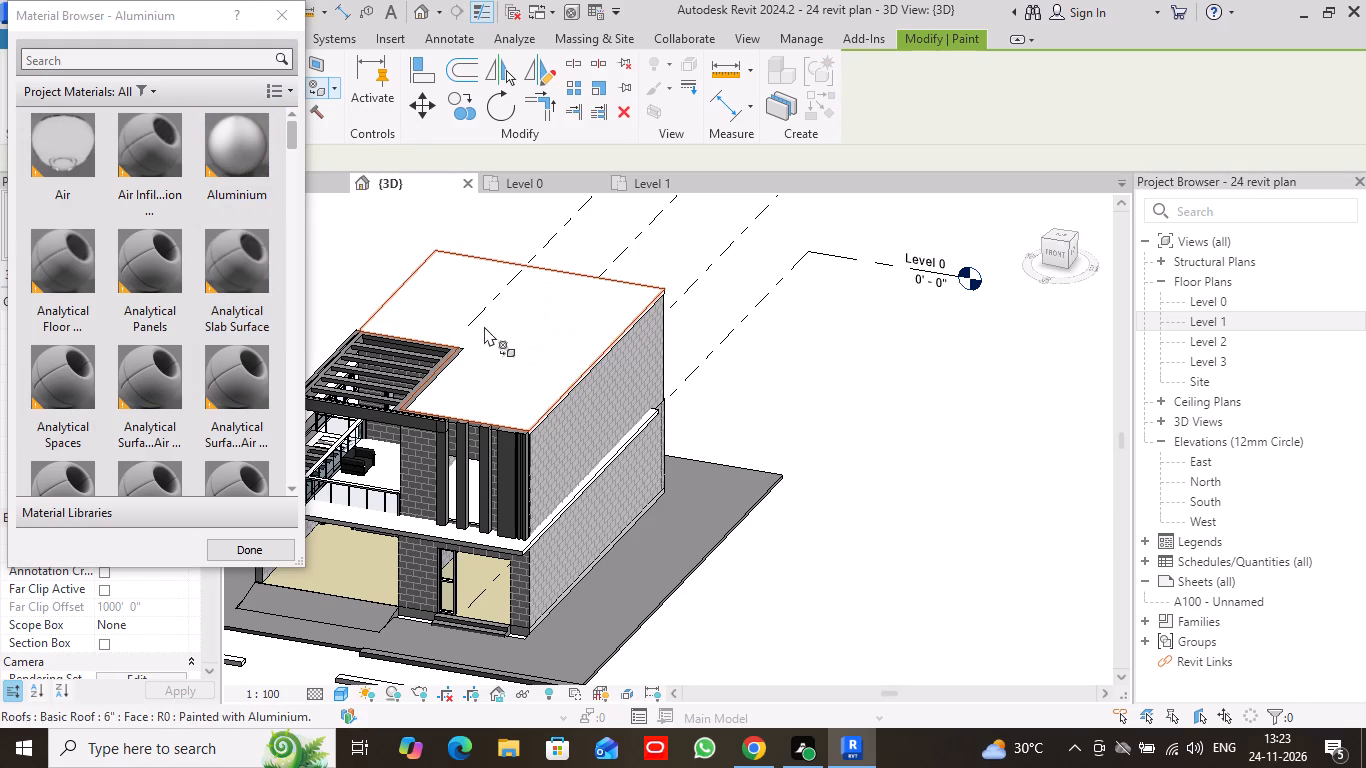
left_click(286, 18)
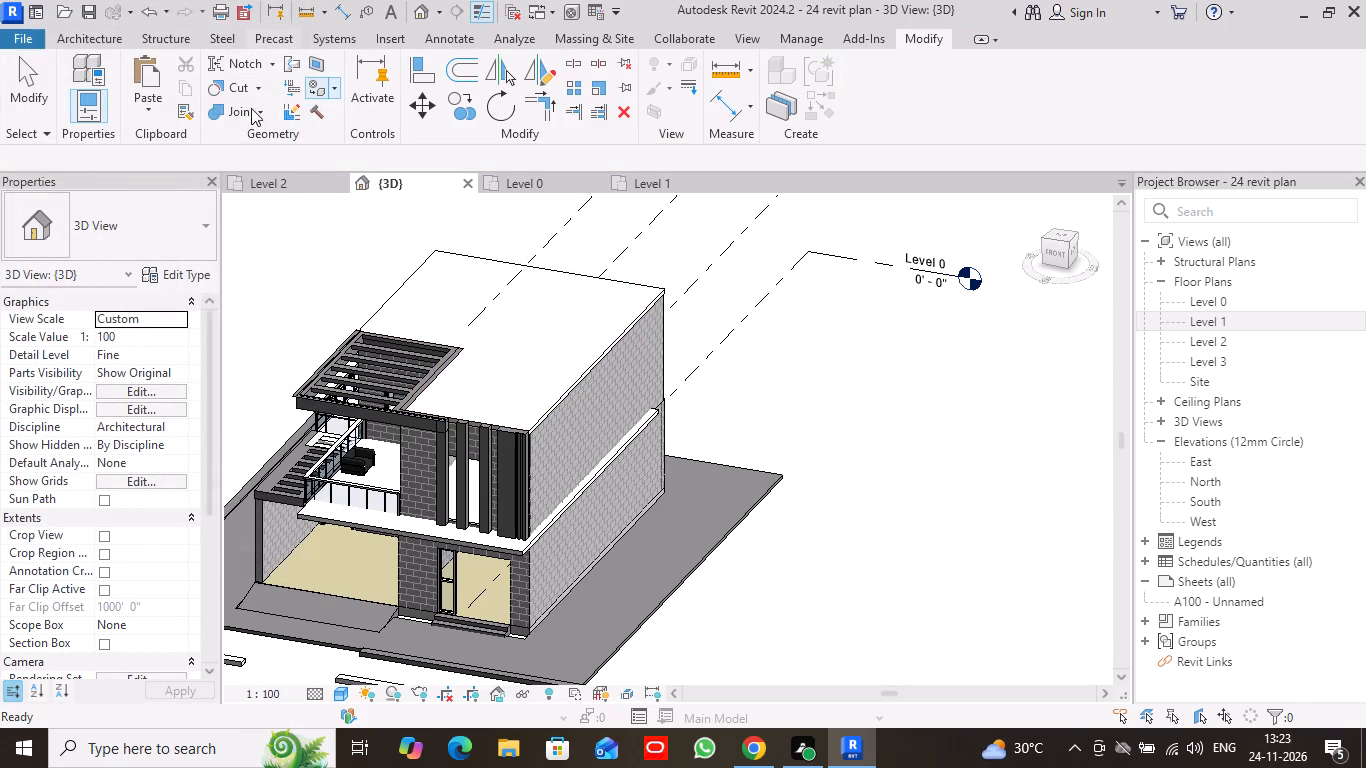
left_click(34, 65)
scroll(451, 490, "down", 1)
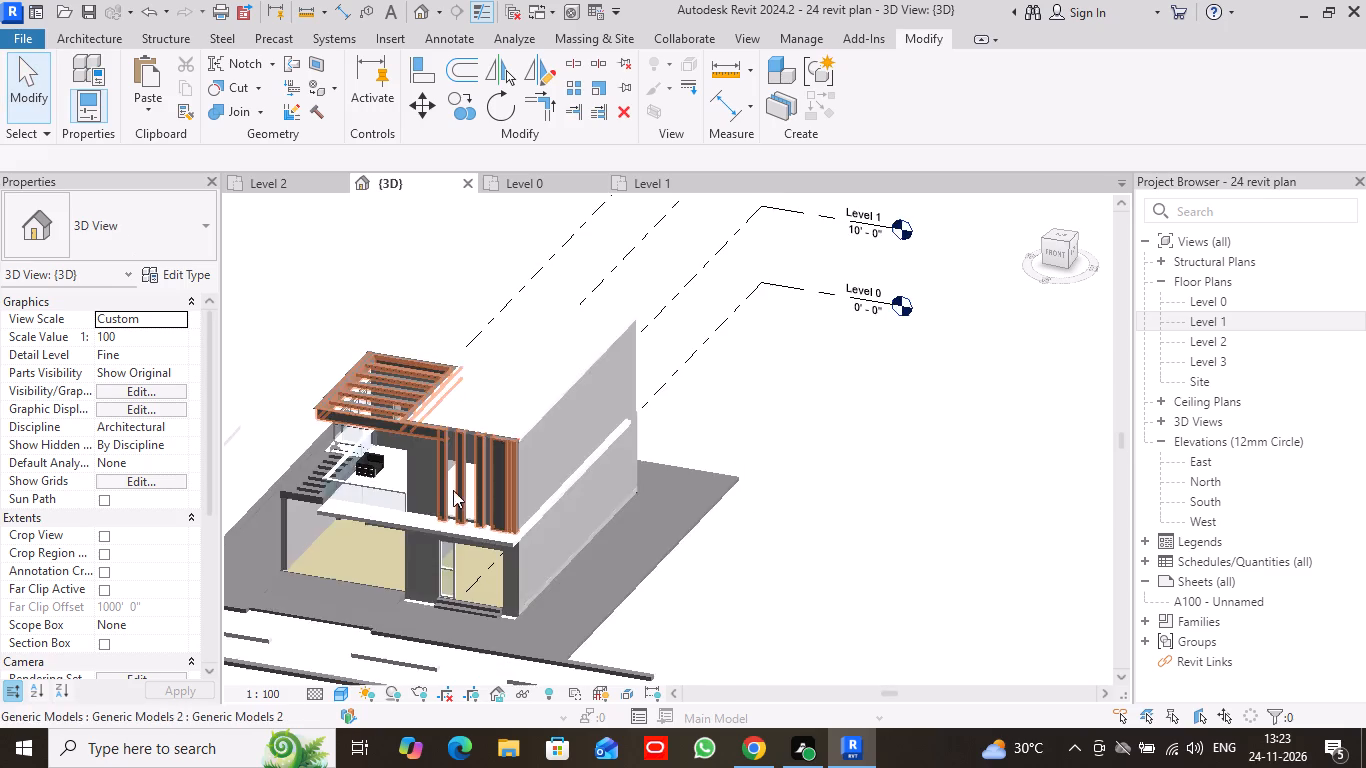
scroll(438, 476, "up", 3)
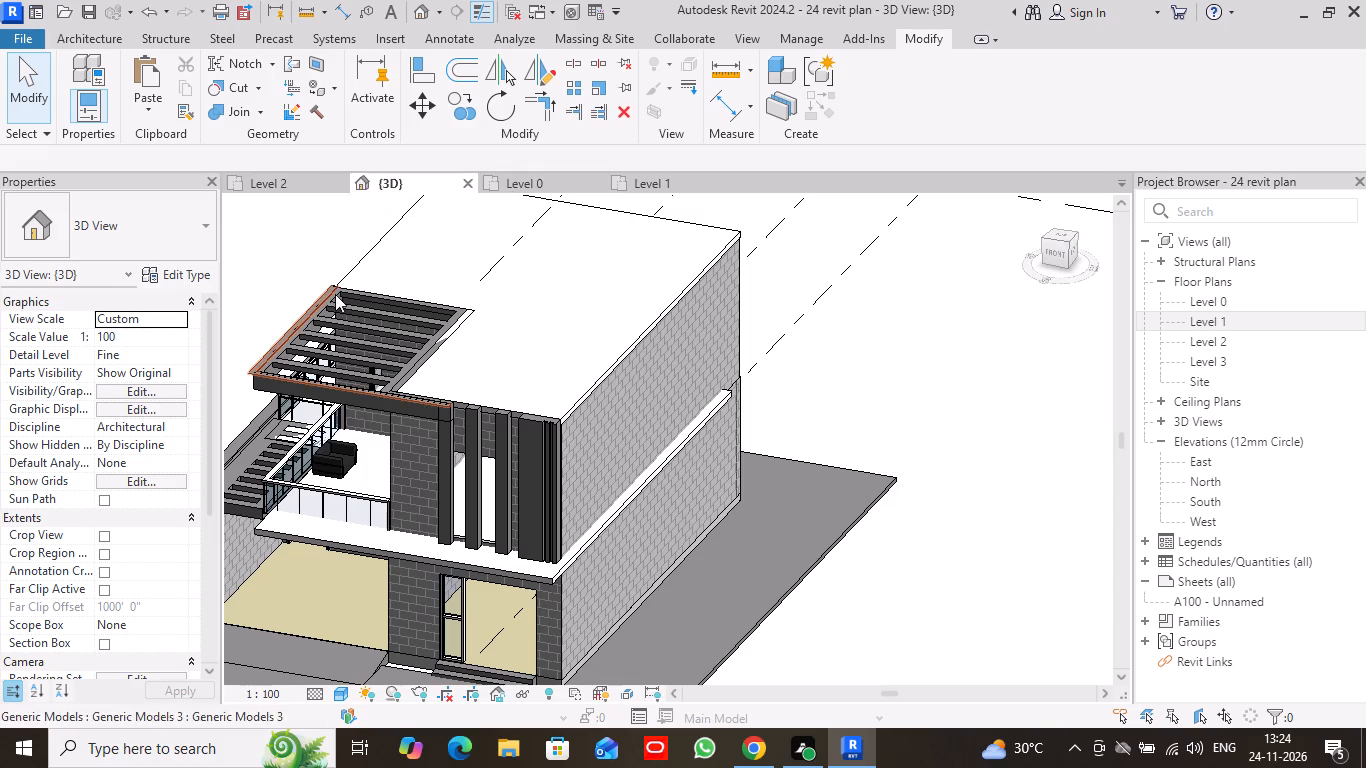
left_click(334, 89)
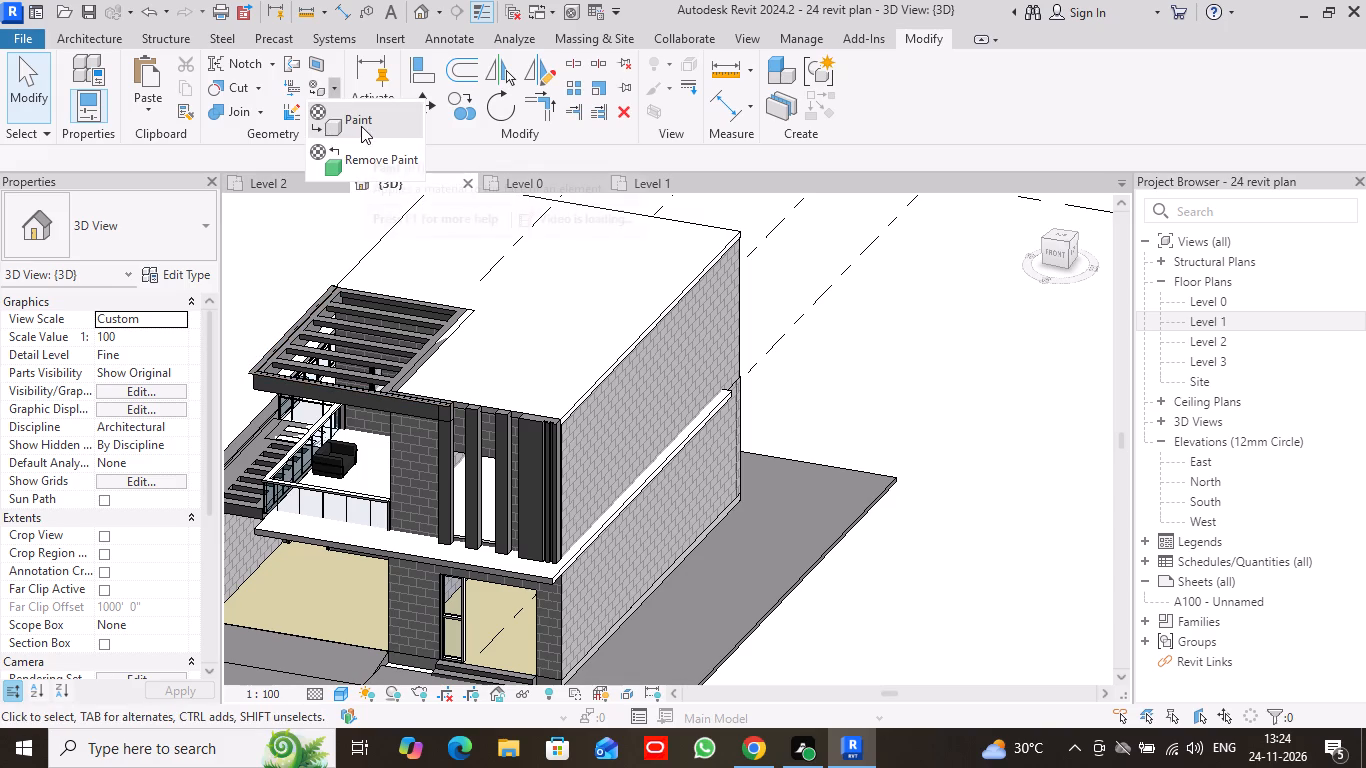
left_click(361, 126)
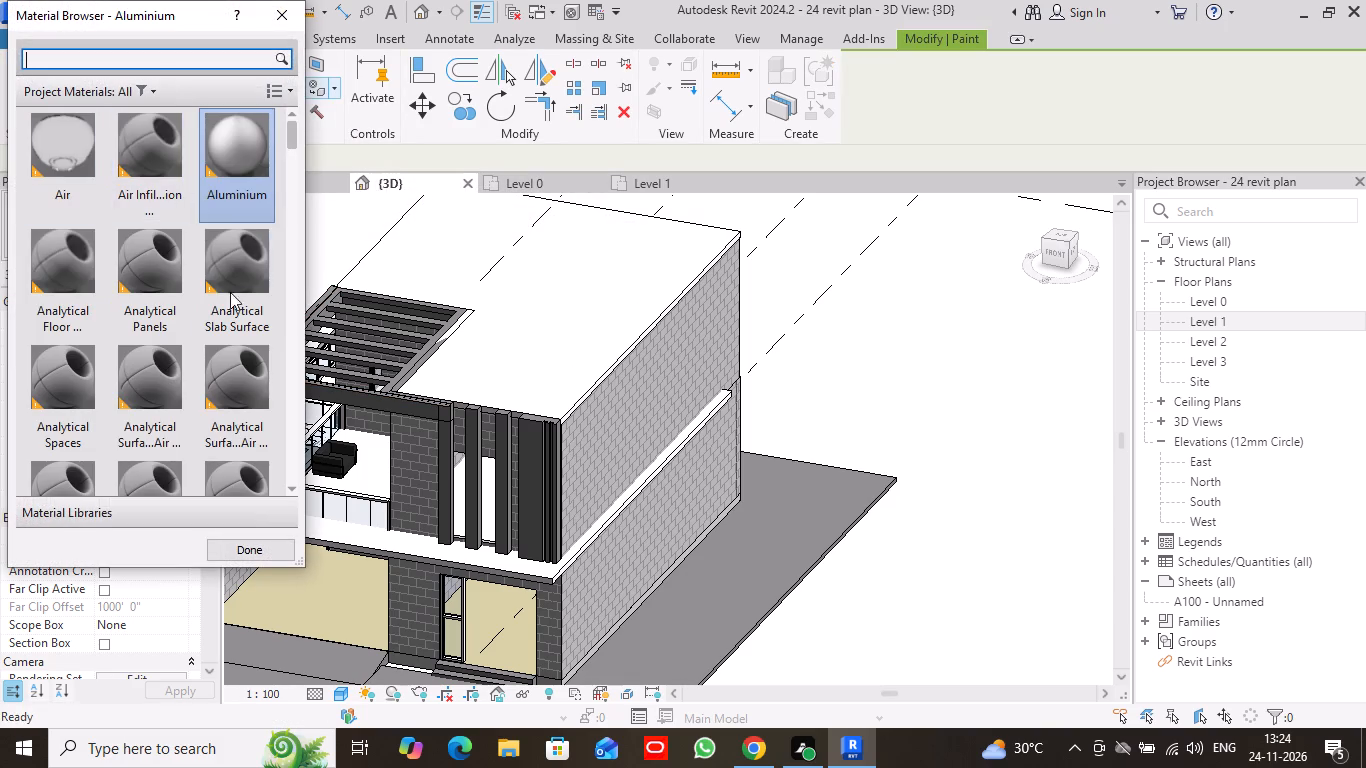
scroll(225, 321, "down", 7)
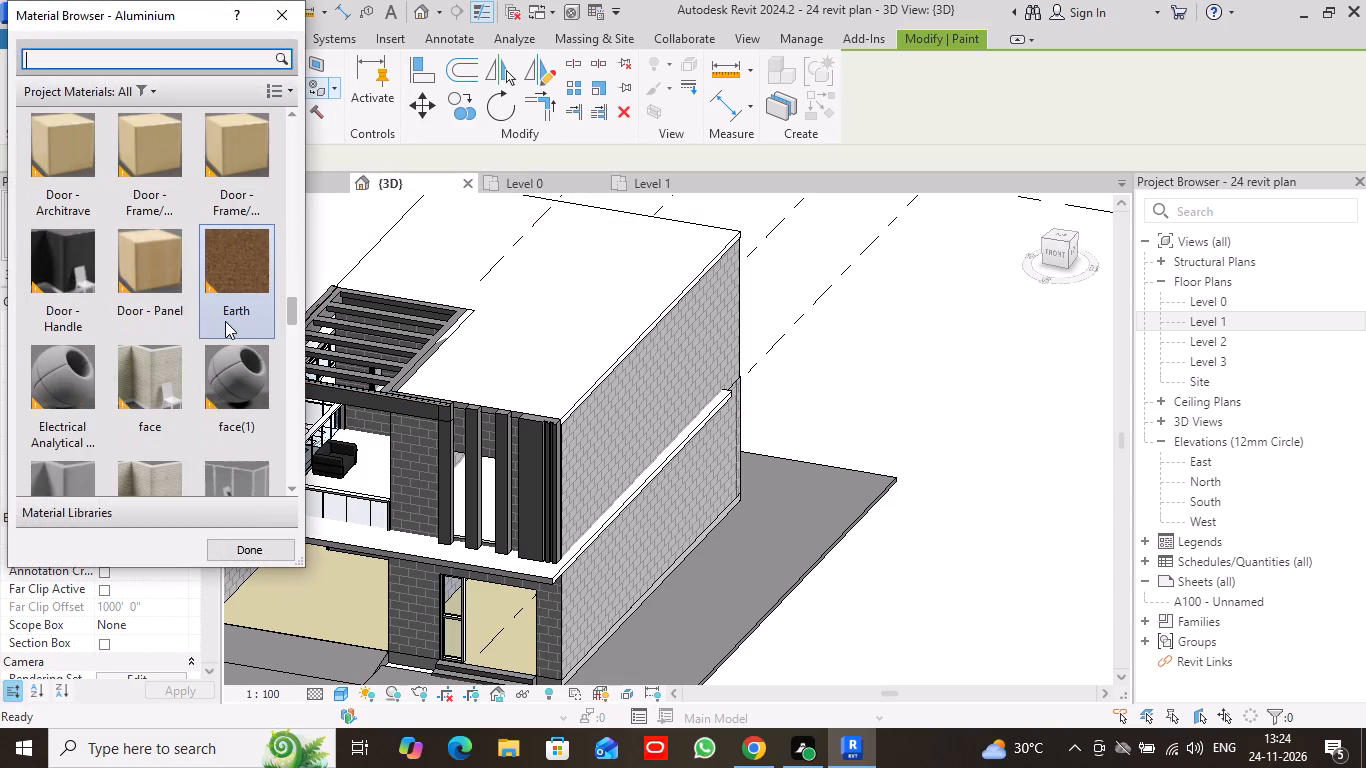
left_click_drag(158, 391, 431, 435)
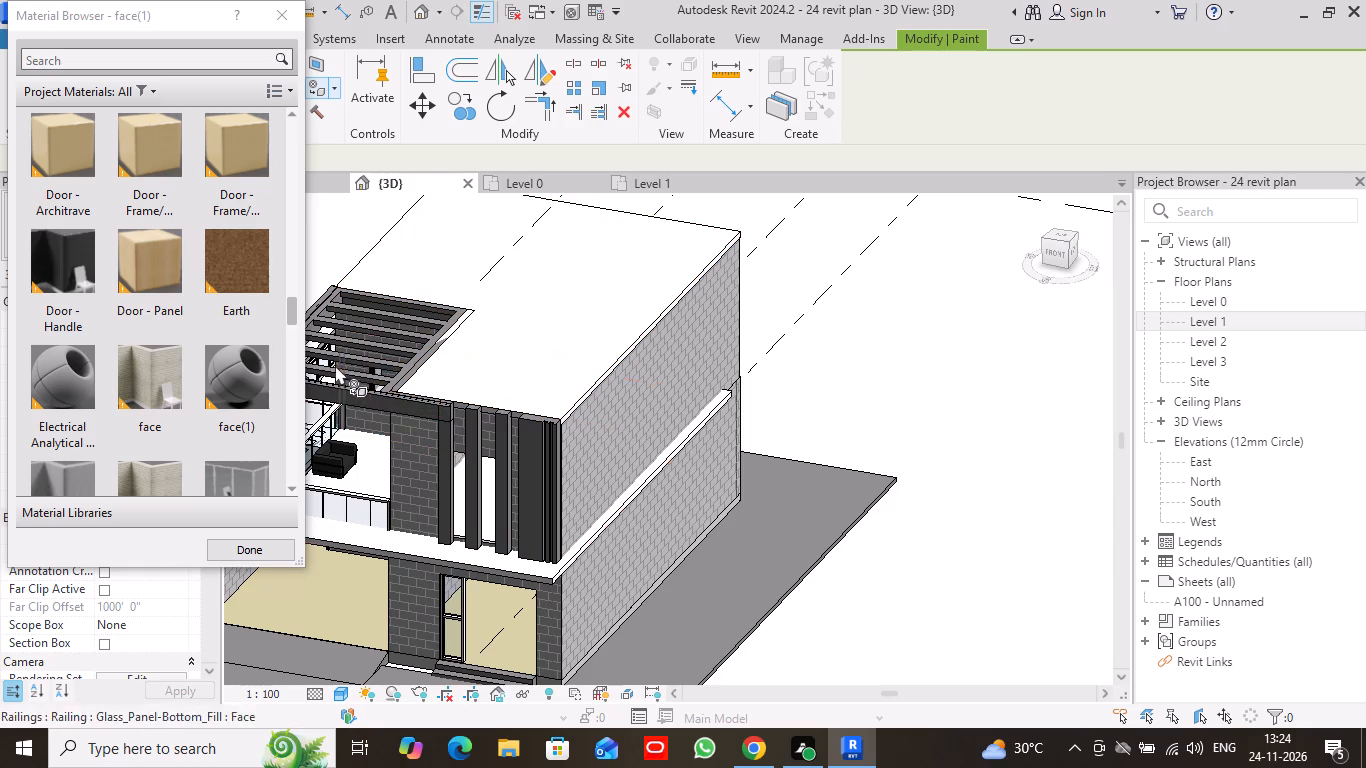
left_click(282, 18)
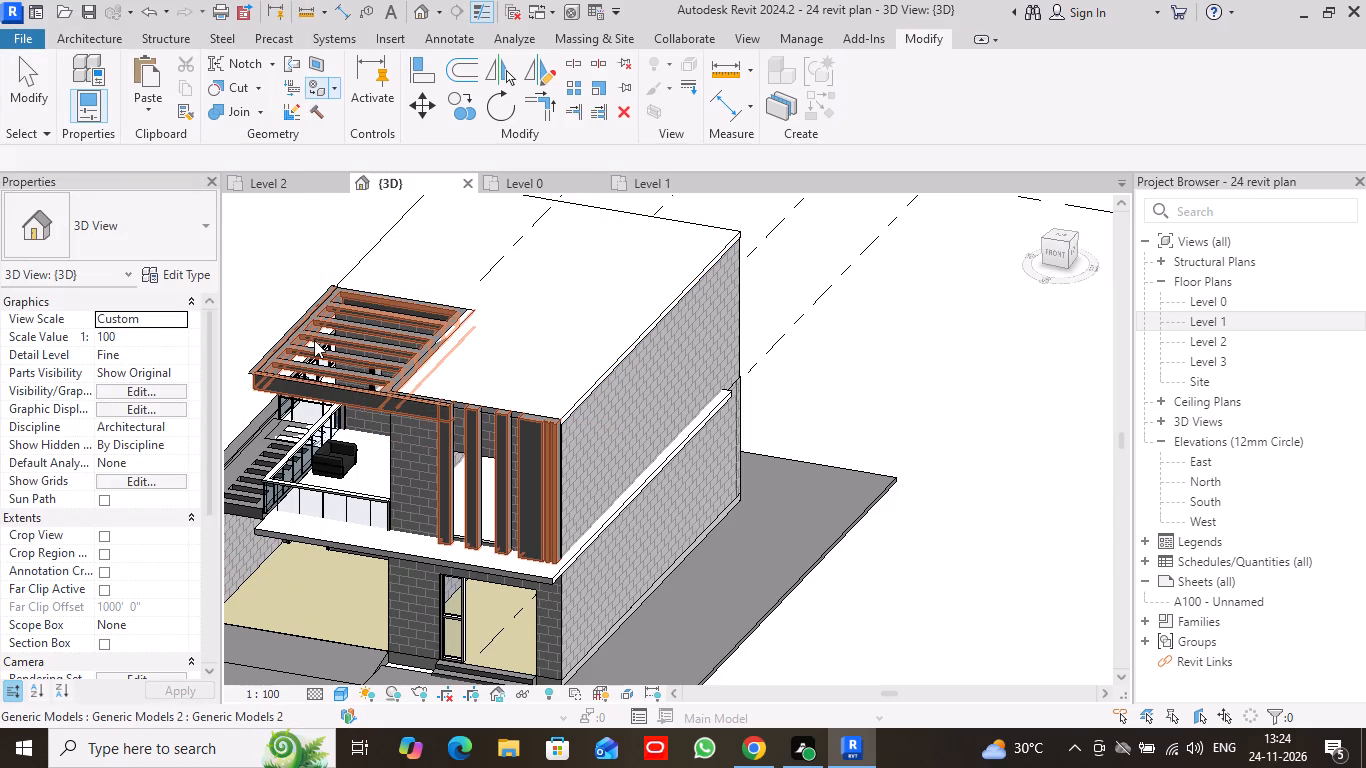
Open the in-place model of the upper-storey pergola and facade frame for editing, examine it, and finish the model.
double_click(314, 340)
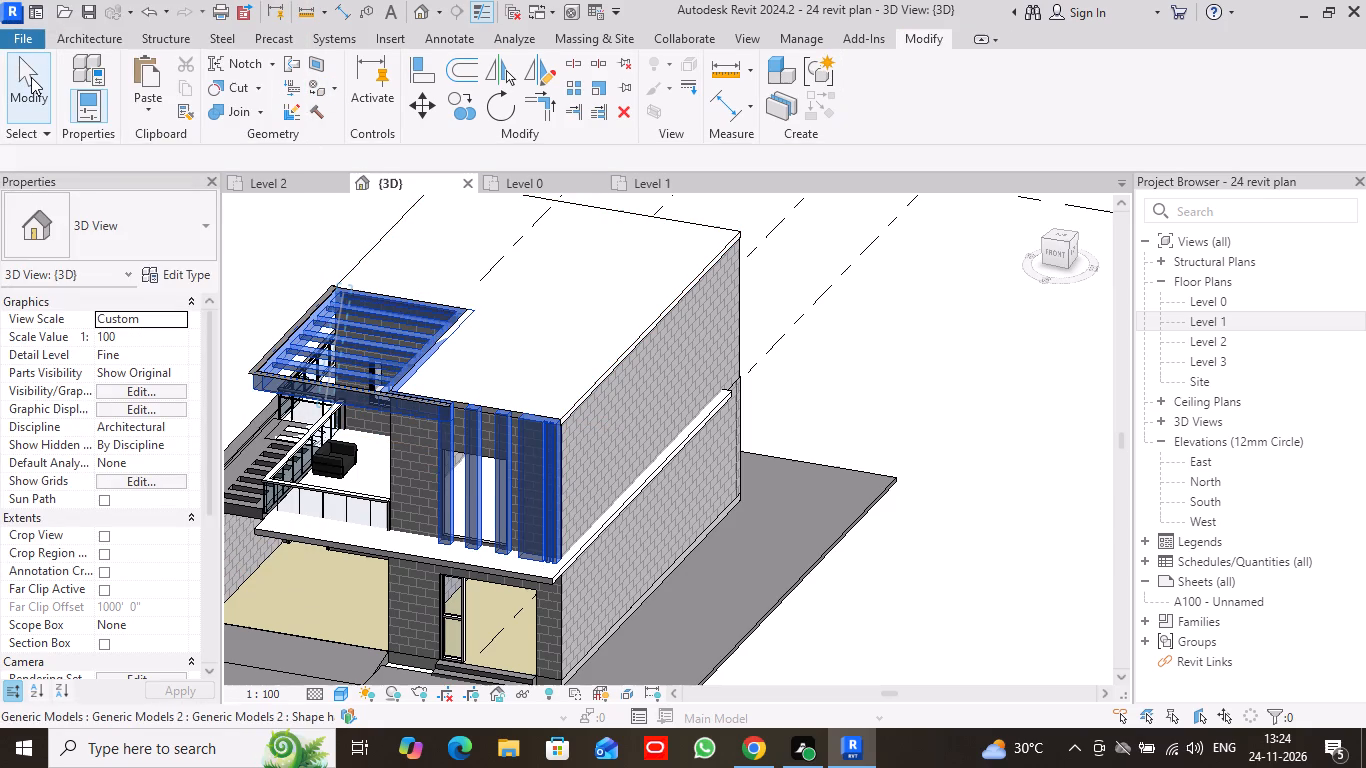
left_click(31, 77)
double_click(349, 330)
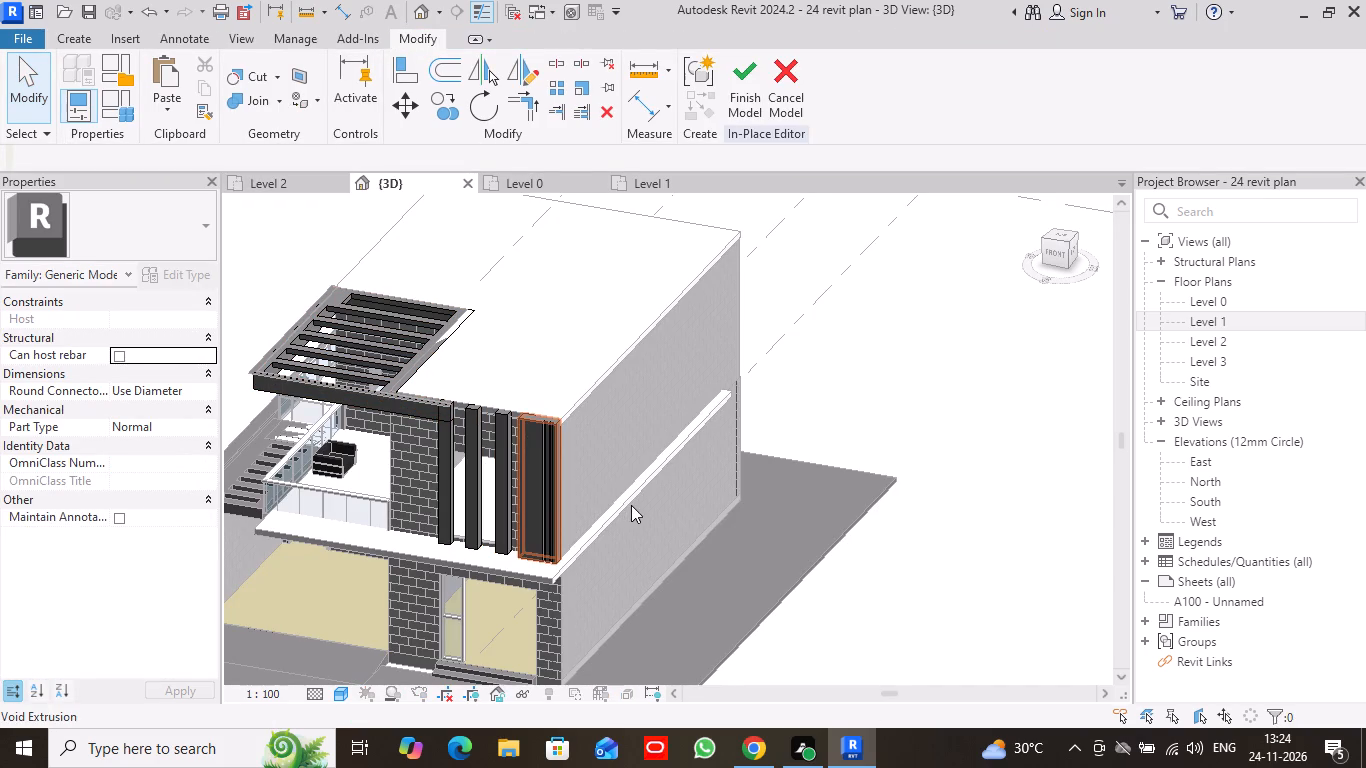
scroll(667, 512, "down", 2)
middle_click_drag(792, 574, 769, 345)
scroll(779, 379, "down", 1)
middle_click_drag(757, 395, 855, 554)
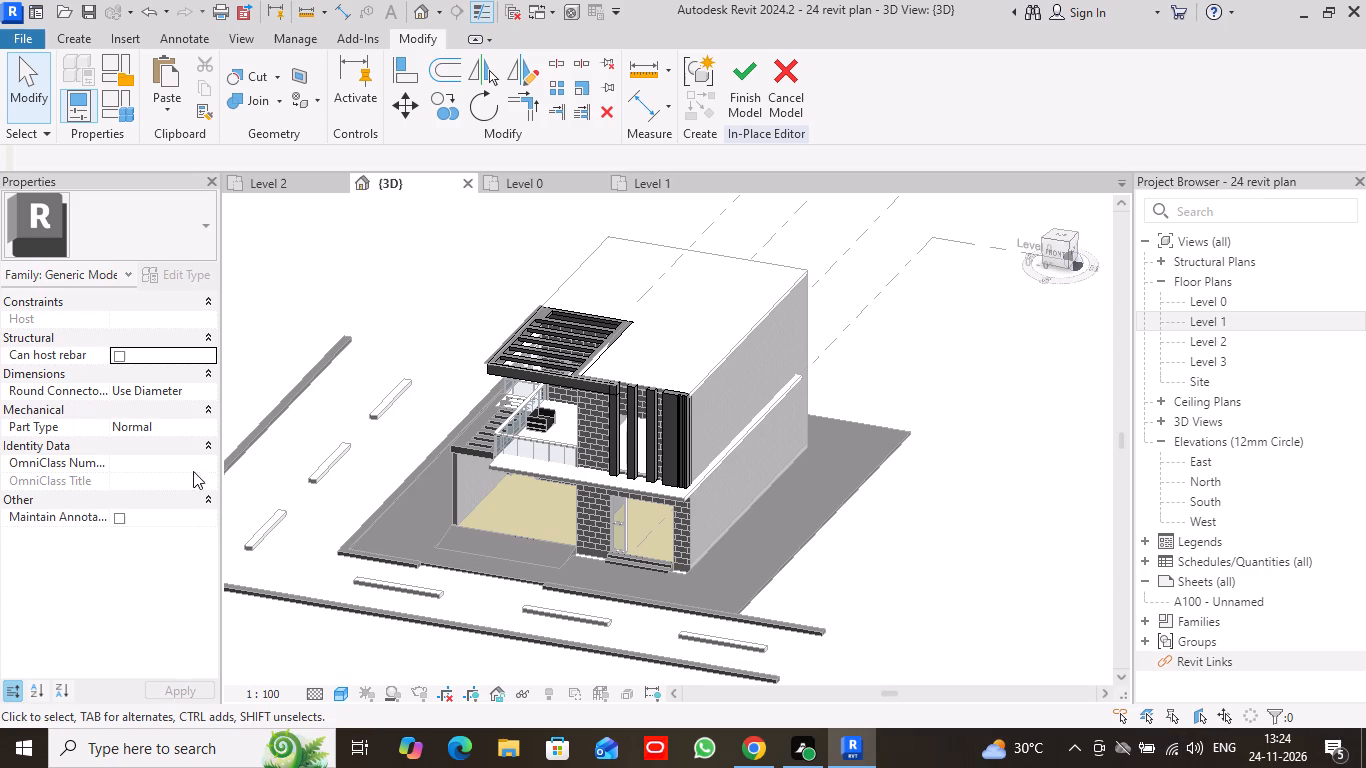
scroll(507, 535, "up", 8)
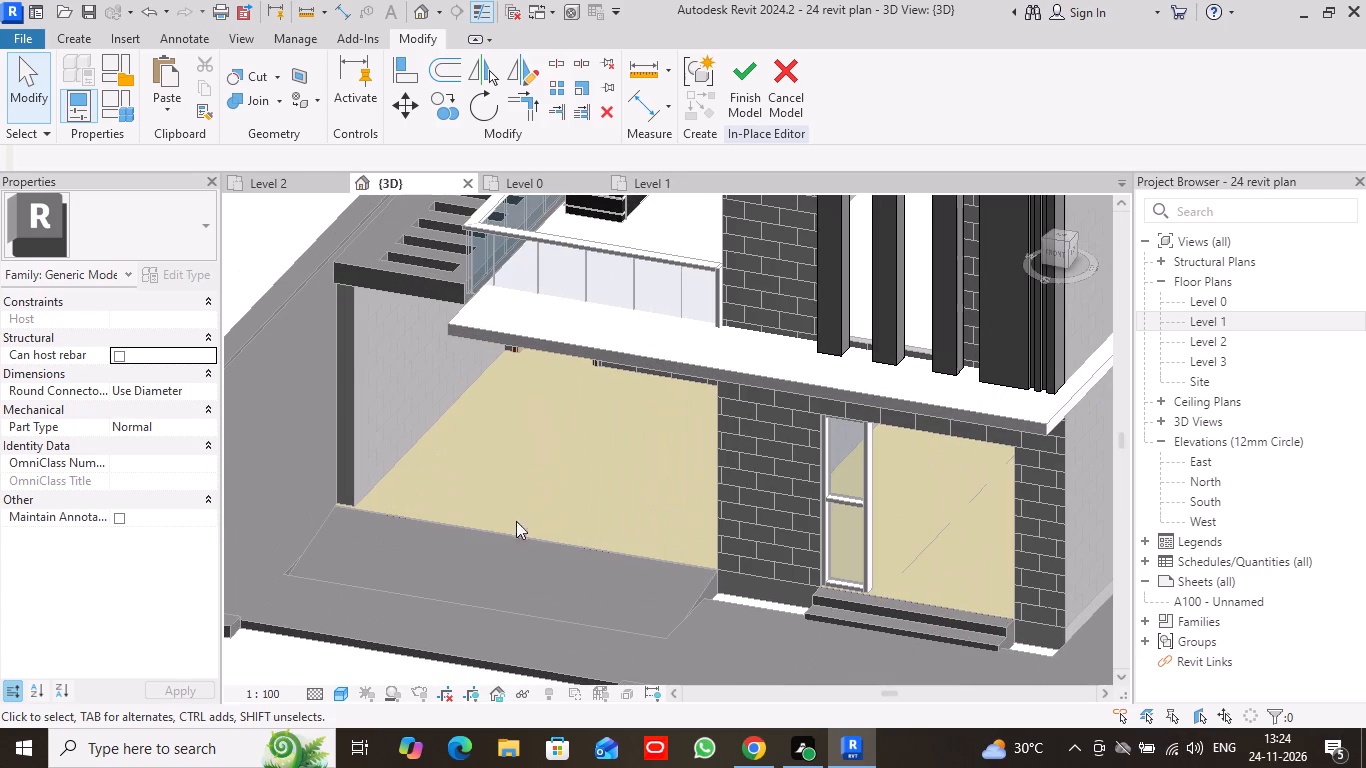
middle_click_drag(542, 527, 511, 562)
scroll(575, 494, "down", 1)
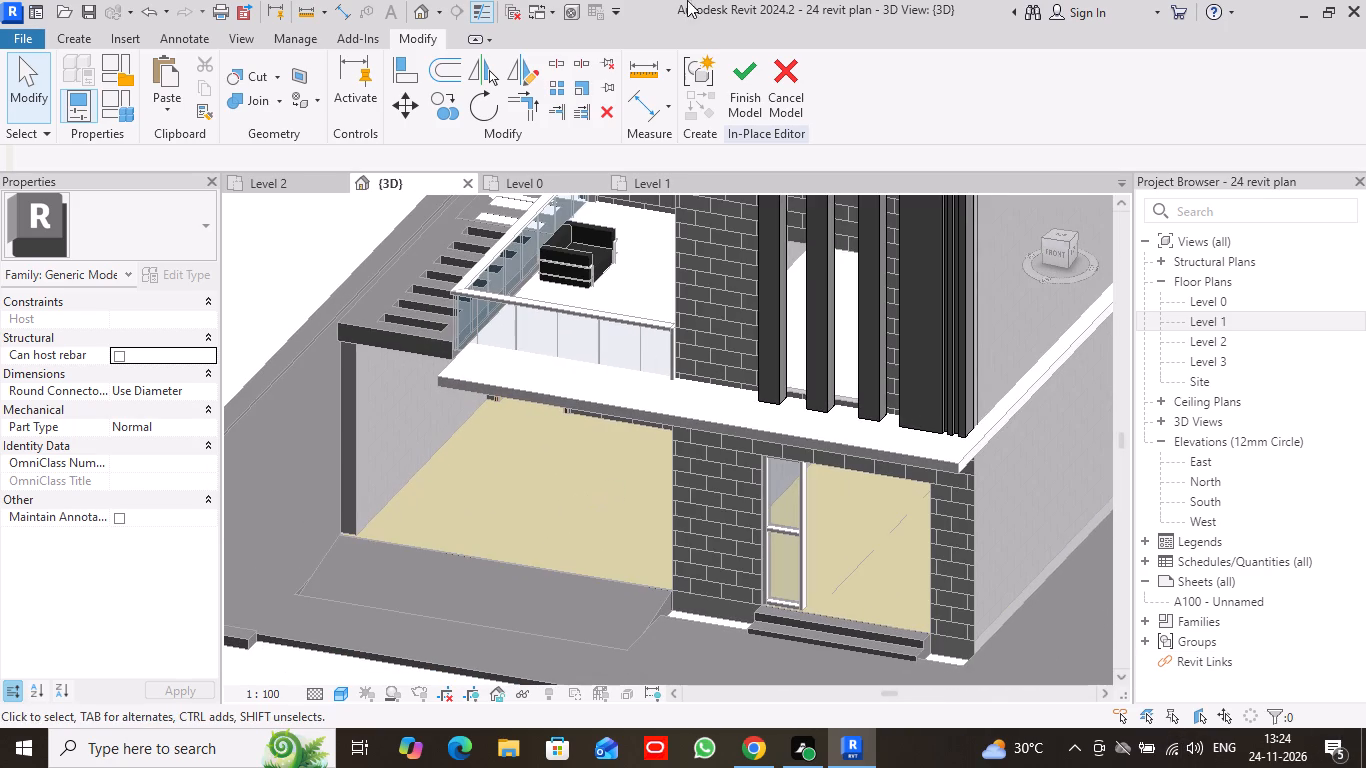
left_click(750, 106)
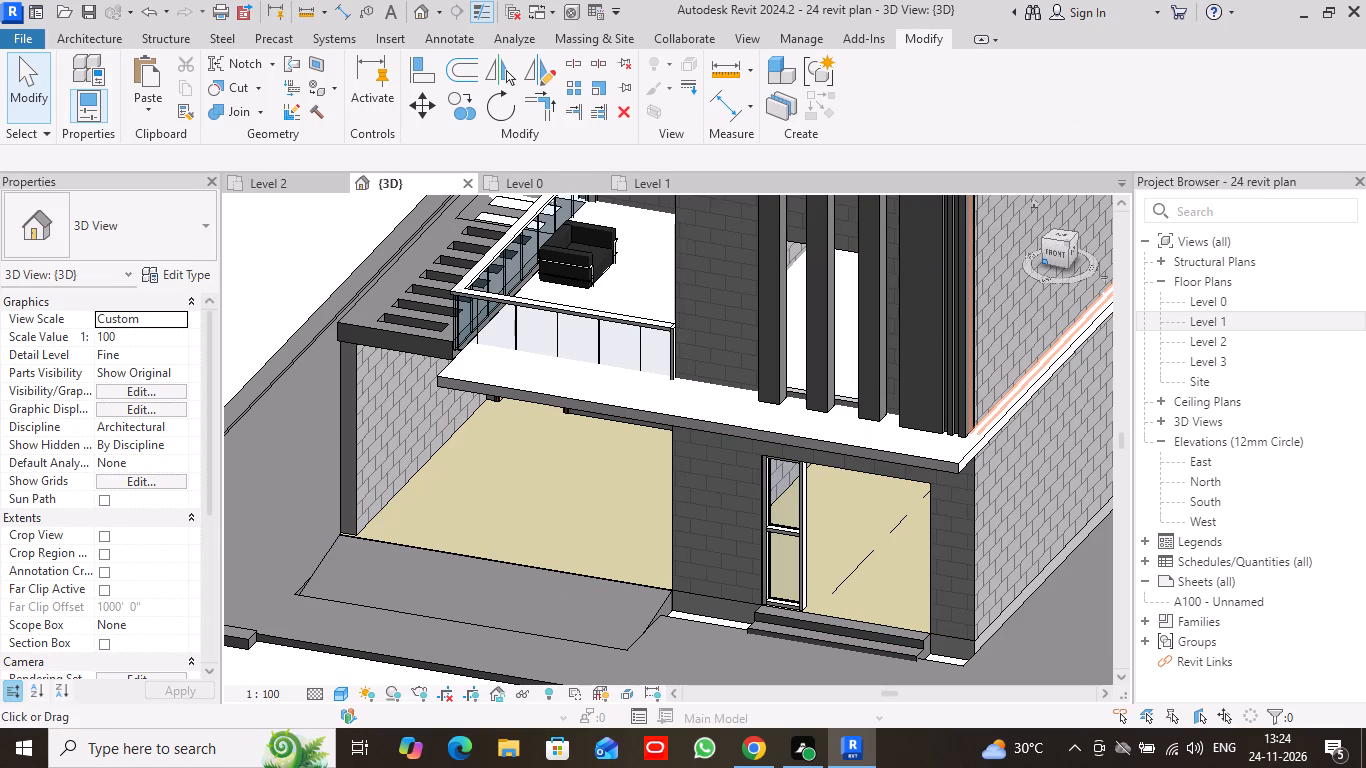
Inspect the house in the 3D view, turning it to a straight front view of the facade.
scroll(911, 443, "down", 6)
middle_click_drag(915, 465, 847, 491)
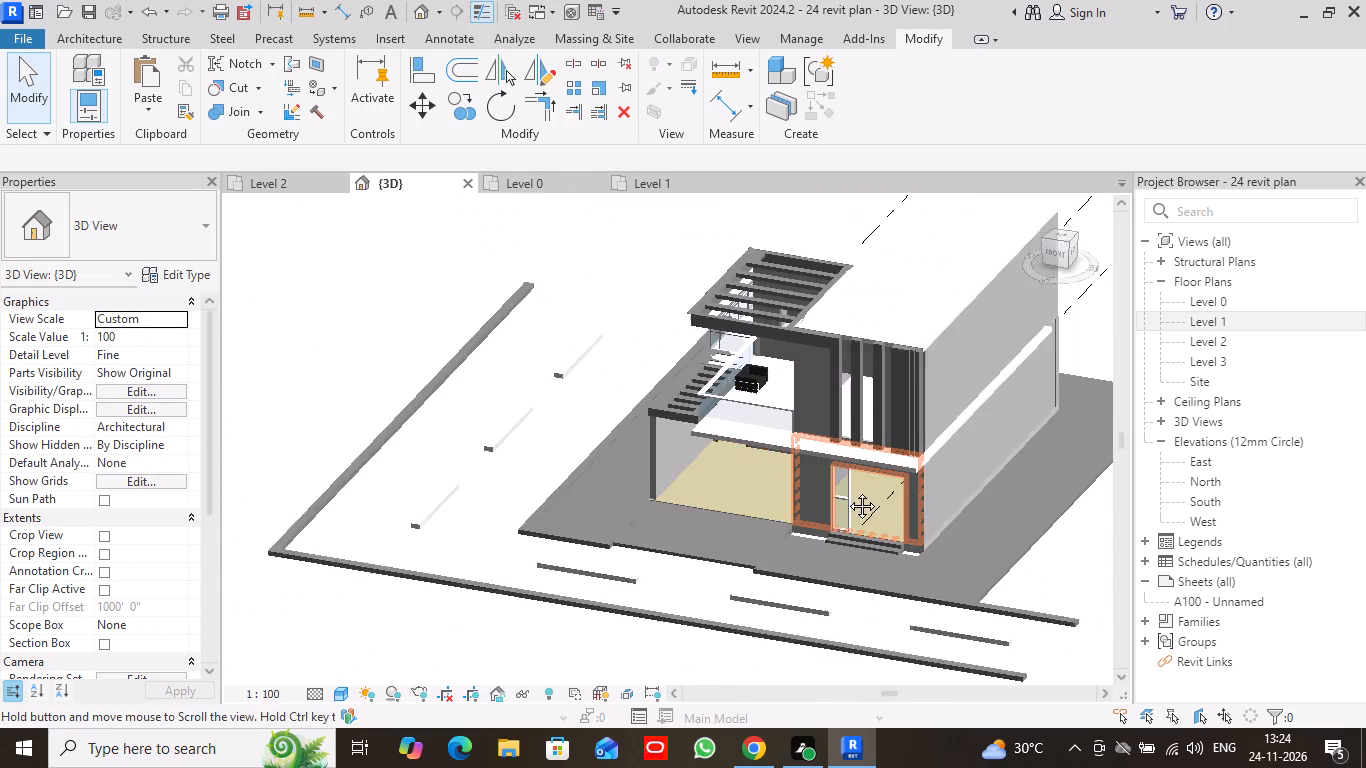
middle_click_drag(847, 491, 777, 501)
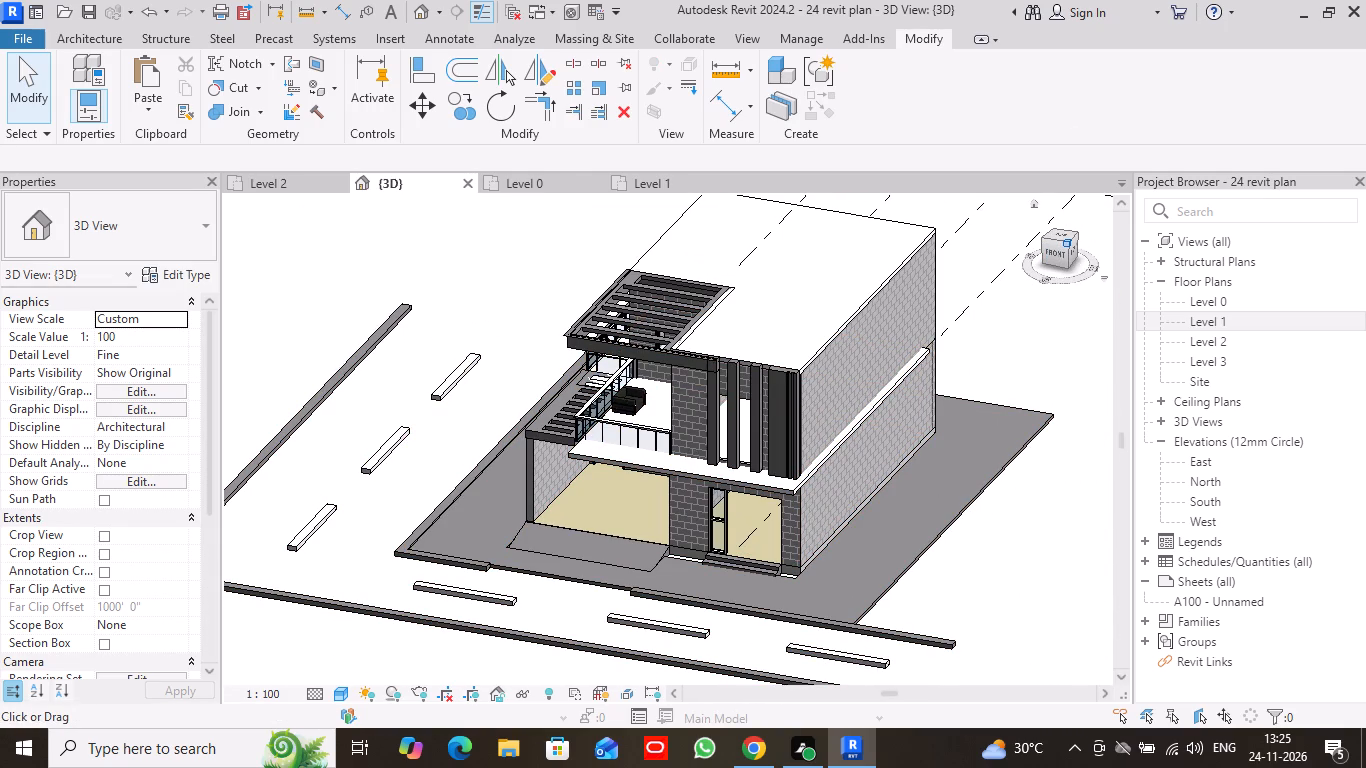
left_click_drag(1068, 243, 1074, 211)
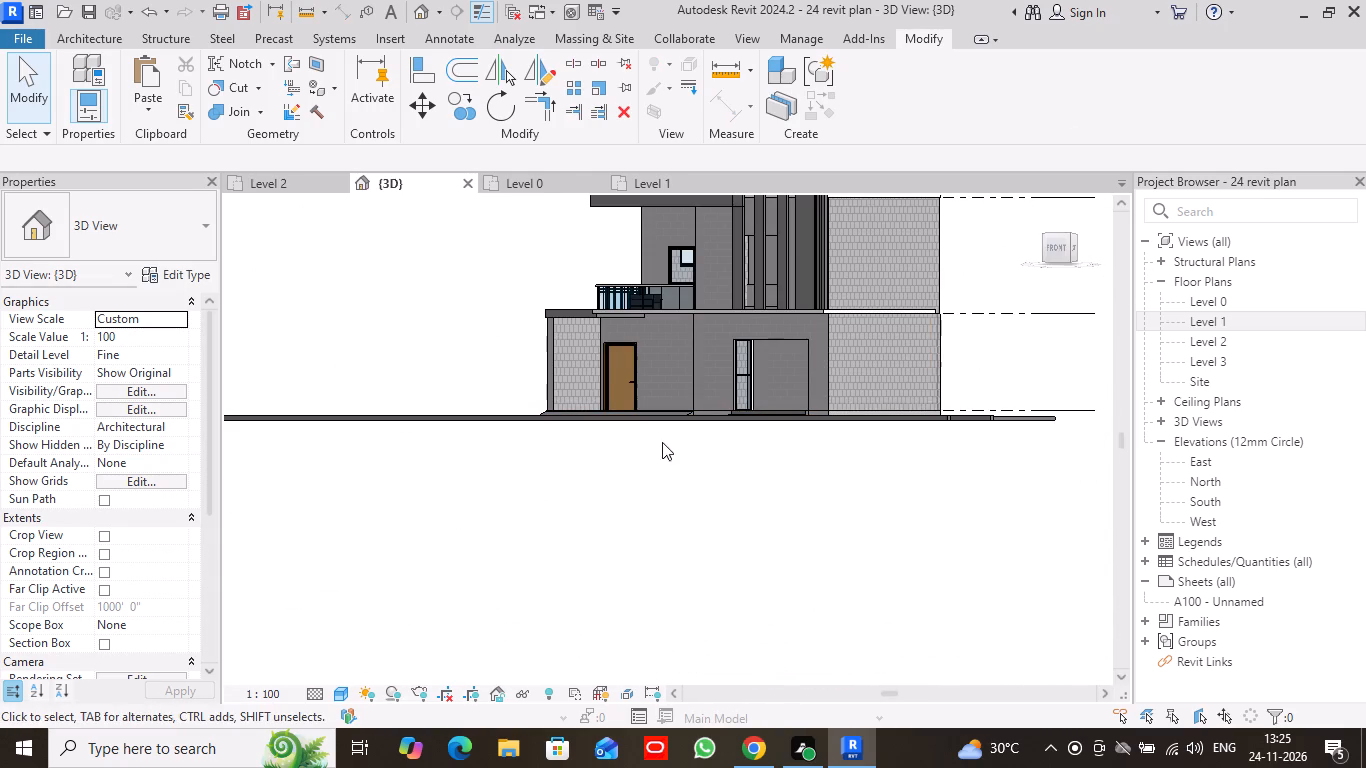
left_click(1059, 242)
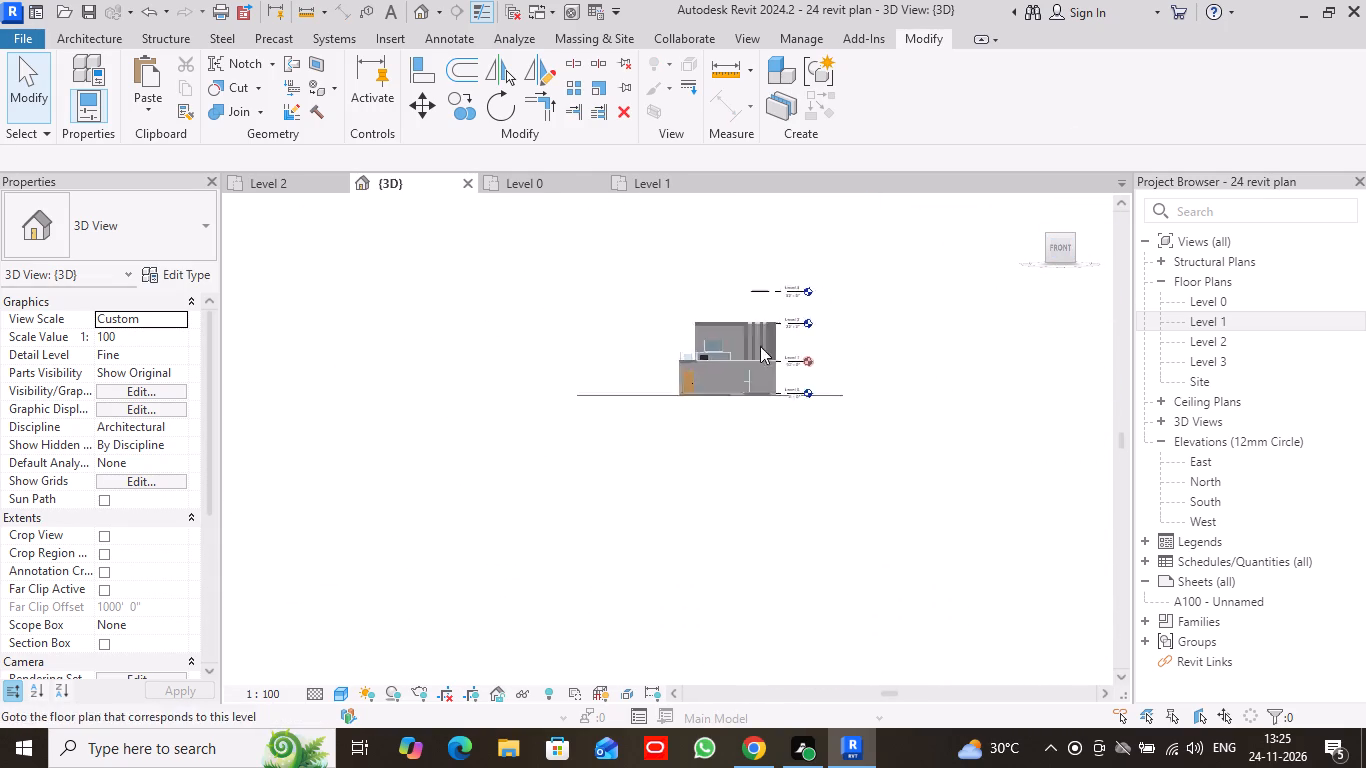
scroll(659, 486, "up", 7)
scroll(661, 488, "down", 1)
scroll(661, 488, "up", 5)
scroll(677, 480, "down", 1)
scroll(681, 478, "up", 1)
scroll(684, 477, "down", 1)
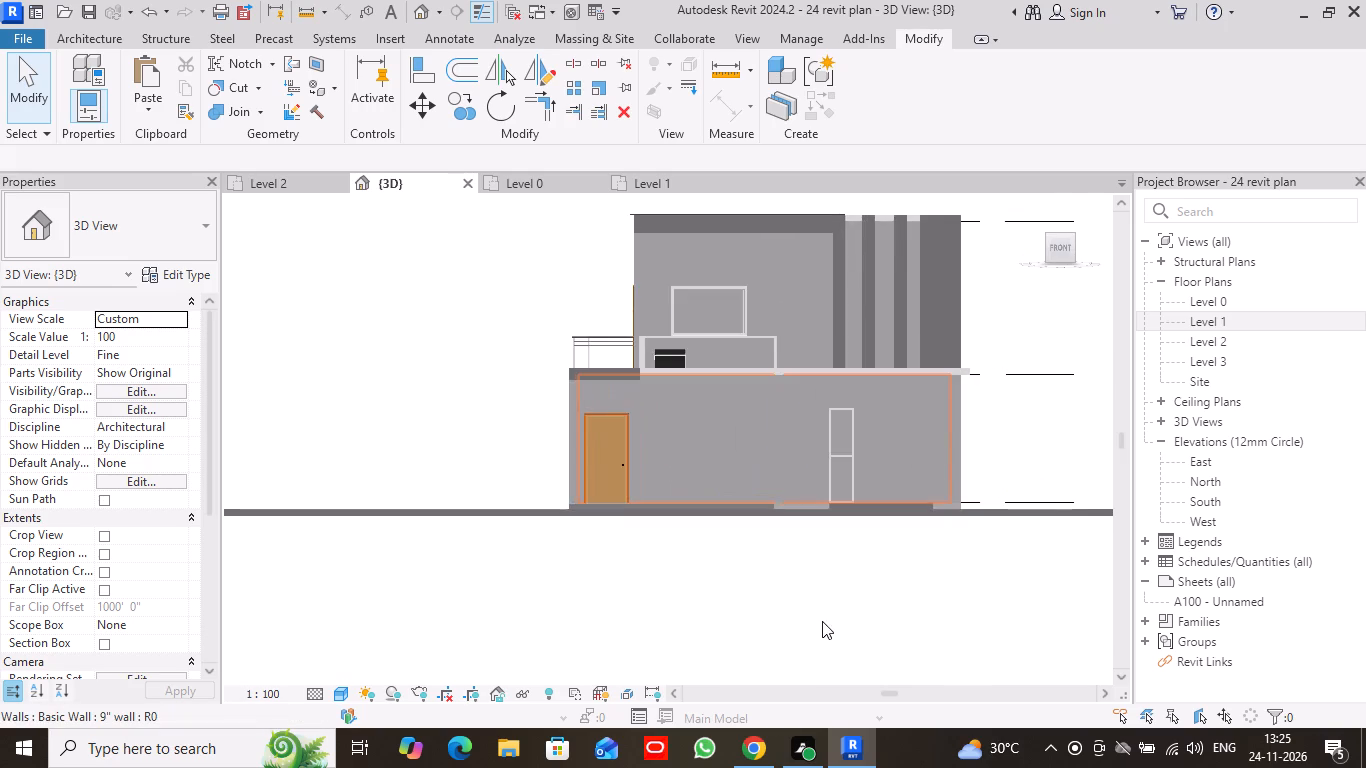
middle_click_drag(814, 567, 782, 638)
scroll(782, 638, "up", 1)
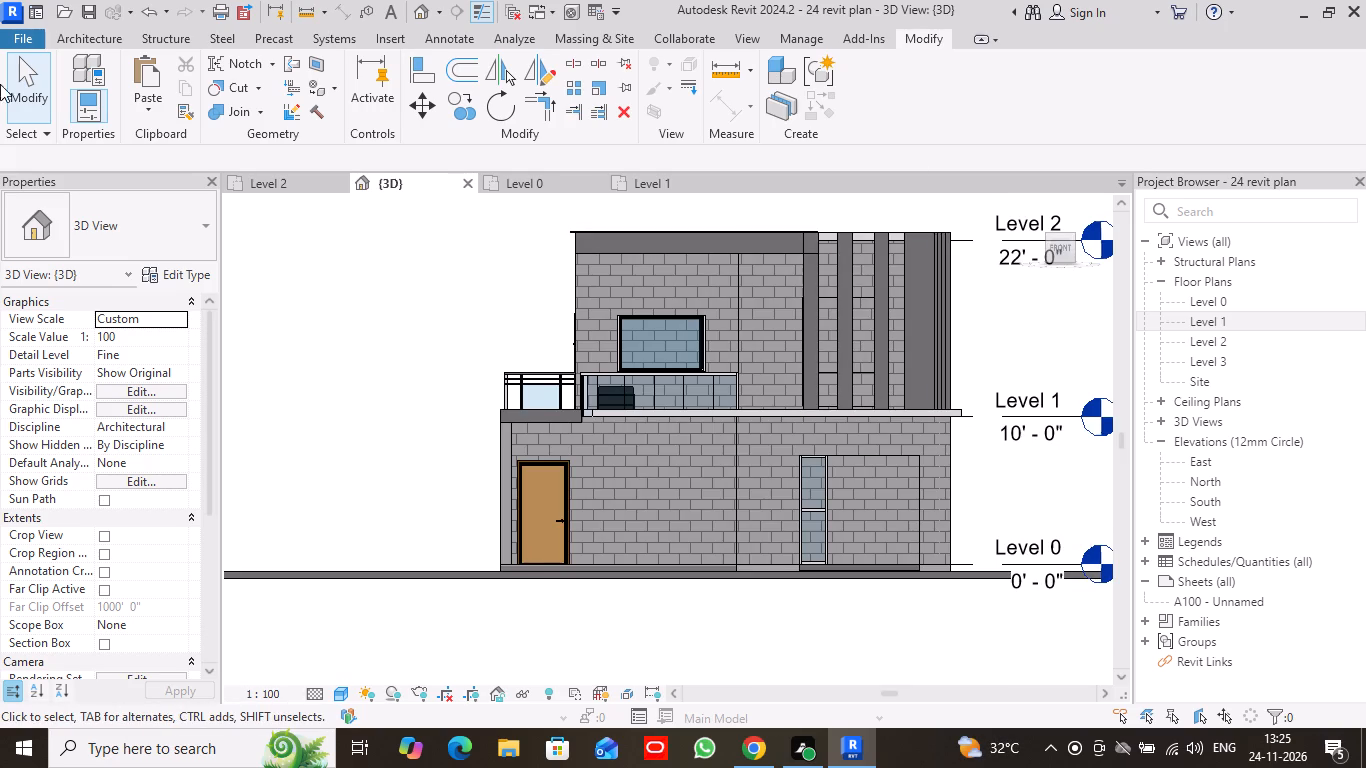
Open the project materials and the appearance asset library for the face material, and look through its finishes.
left_click(813, 35)
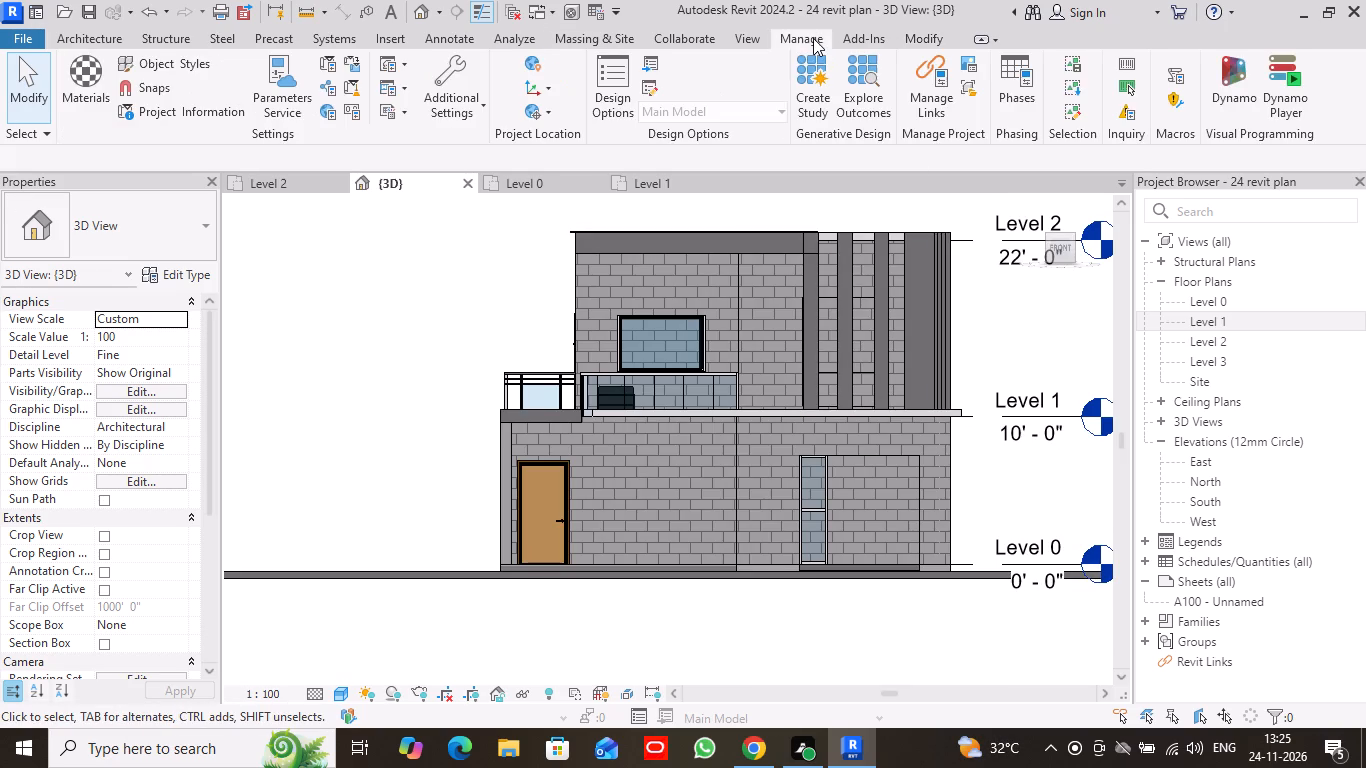
left_click(80, 68)
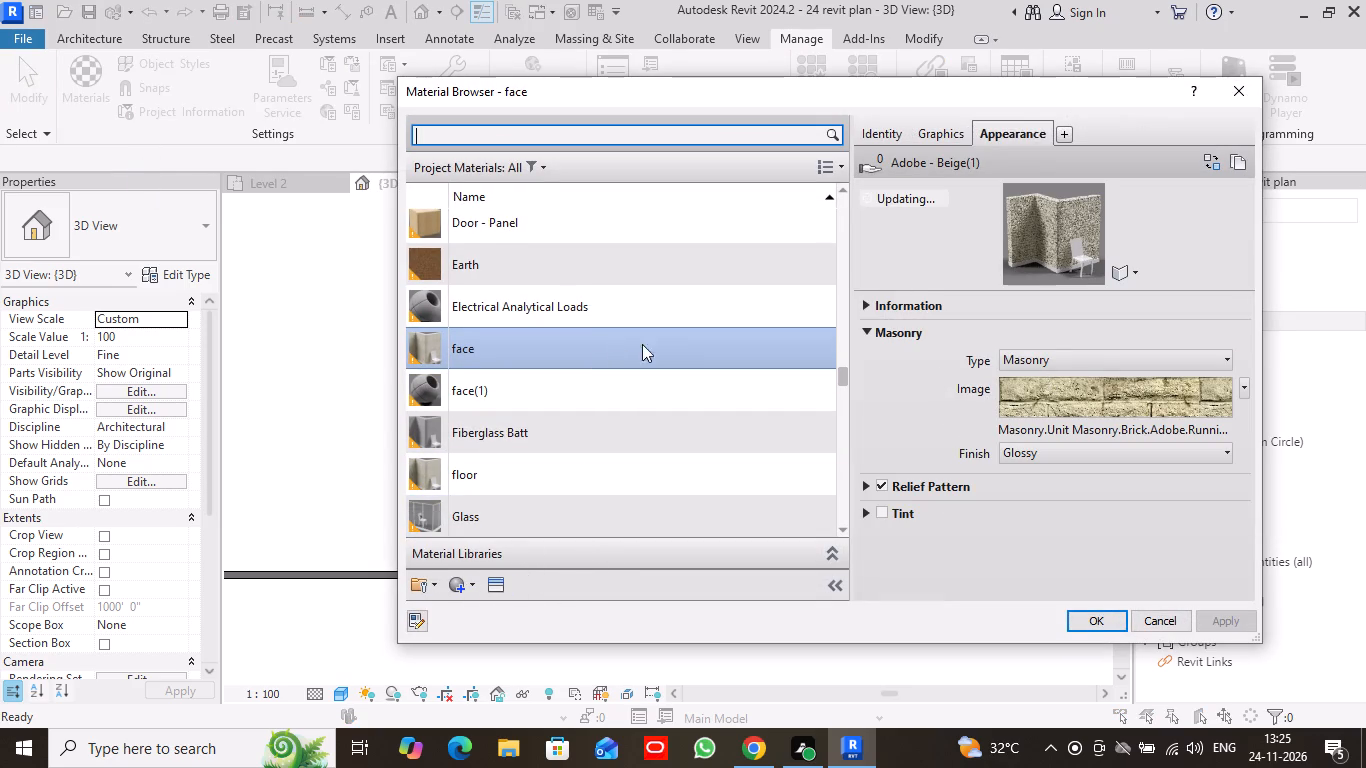
left_click_drag(495, 589, 495, 600)
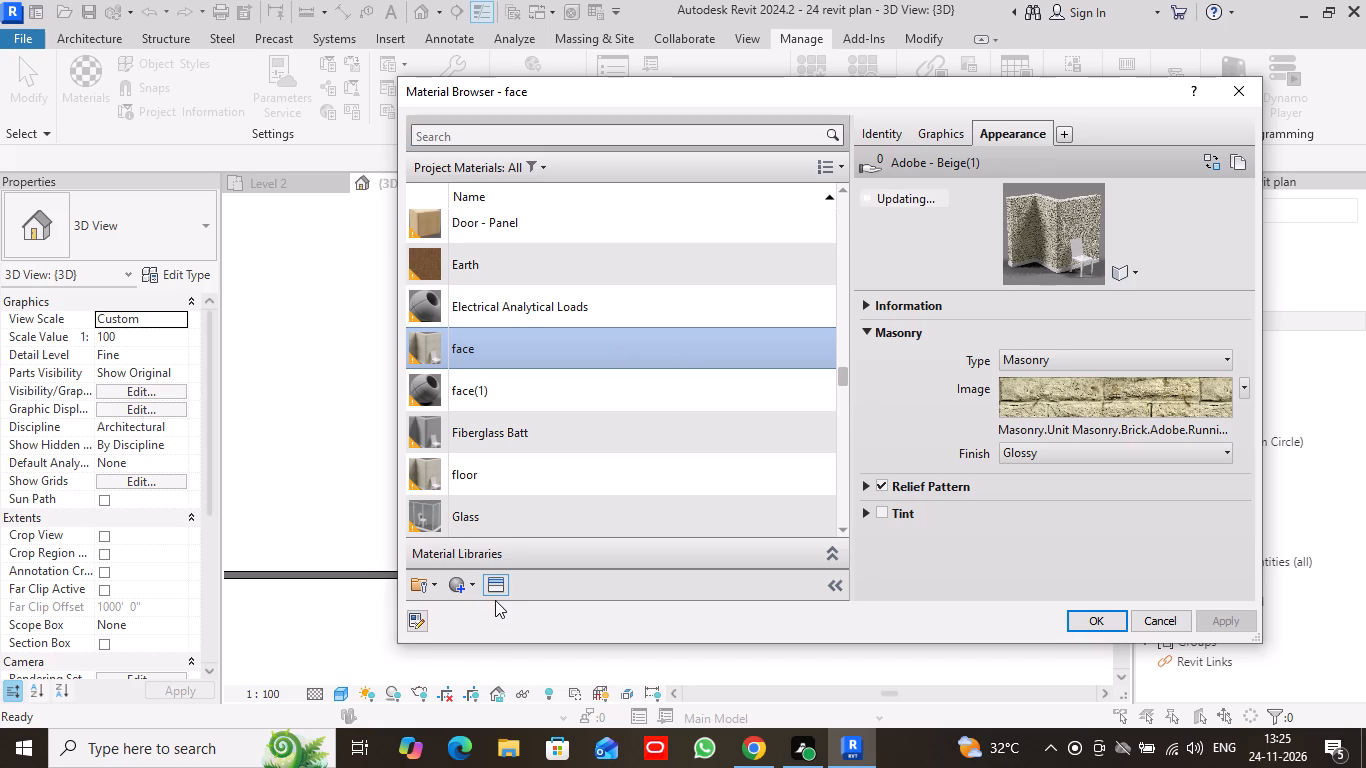
left_click(493, 583)
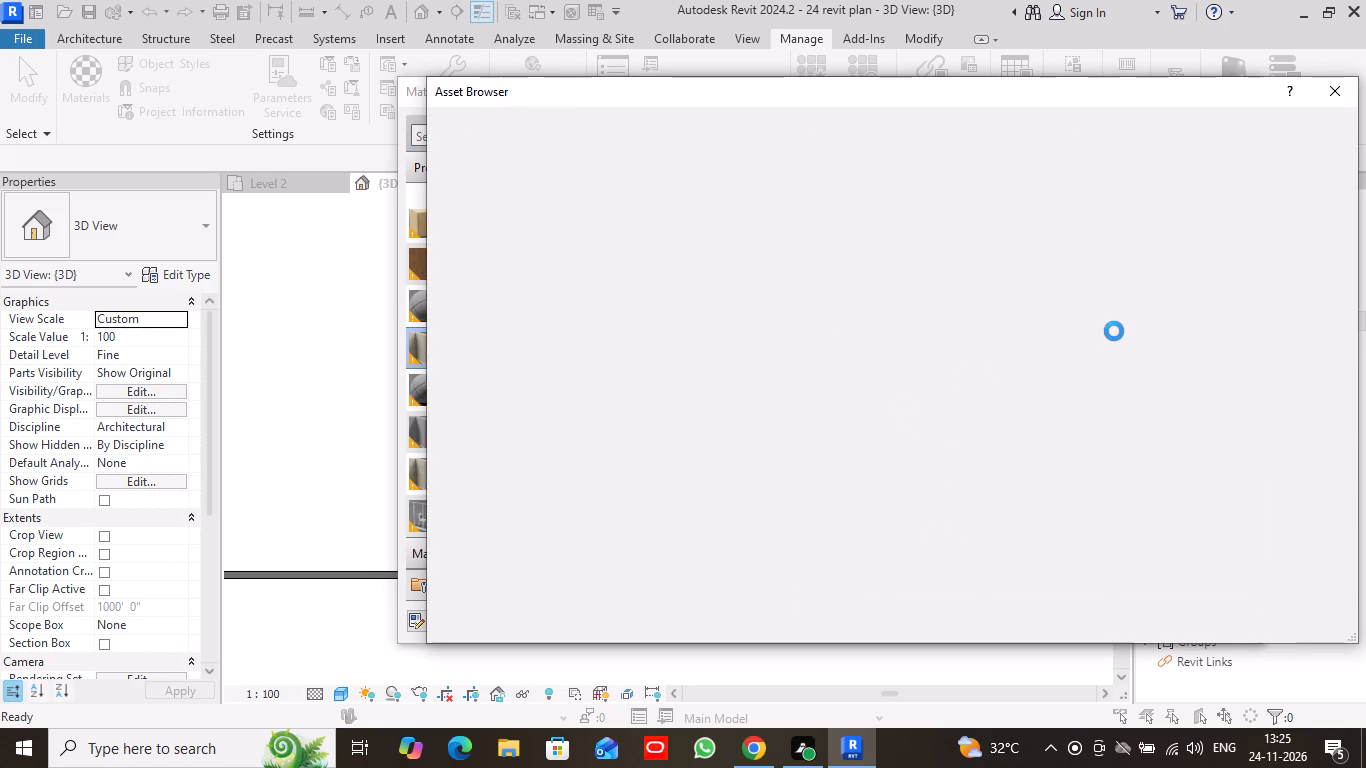
scroll(1109, 335, "down", 6)
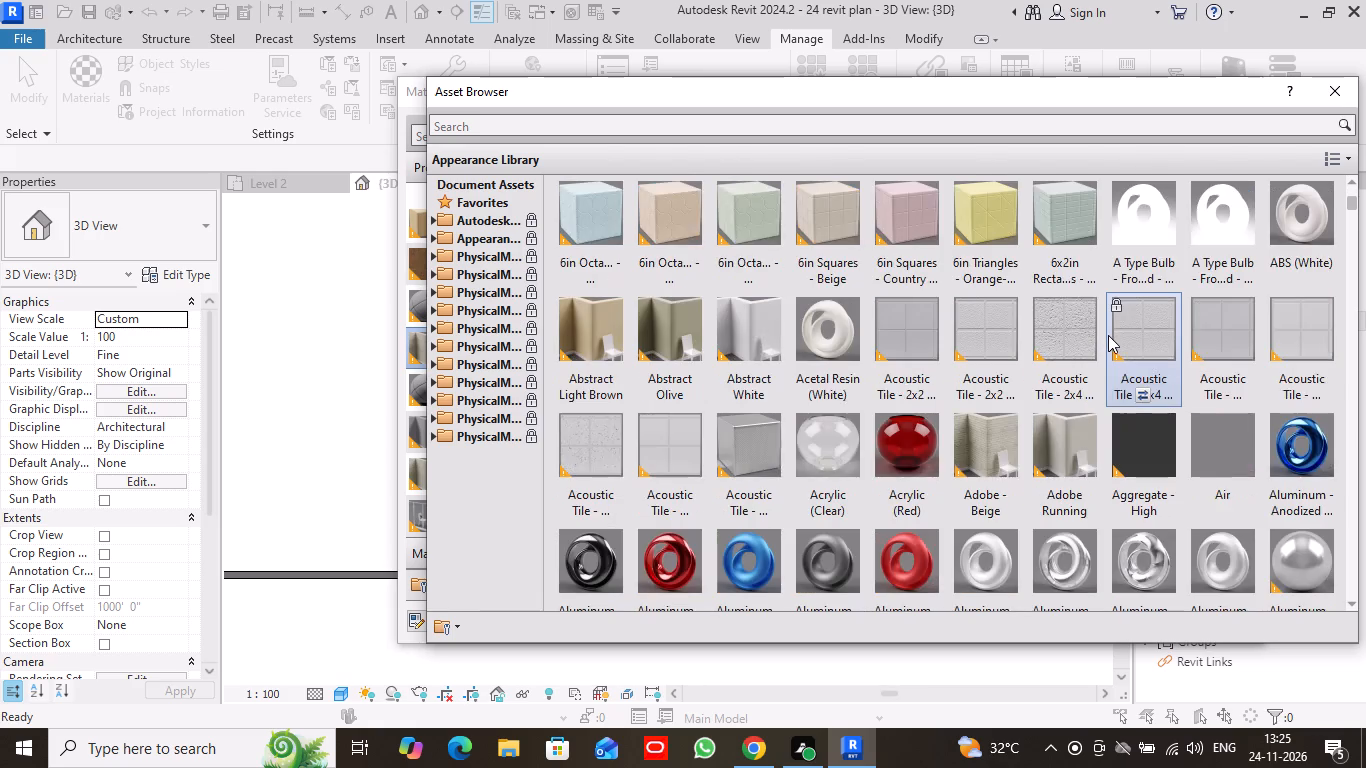
scroll(1108, 335, "down", 4)
scroll(1108, 335, "up", 1)
scroll(1108, 335, "down", 12)
scroll(1107, 335, "up", 1)
scroll(1104, 336, "down", 4)
scroll(1084, 370, "up", 1)
scroll(1081, 382, "down", 3)
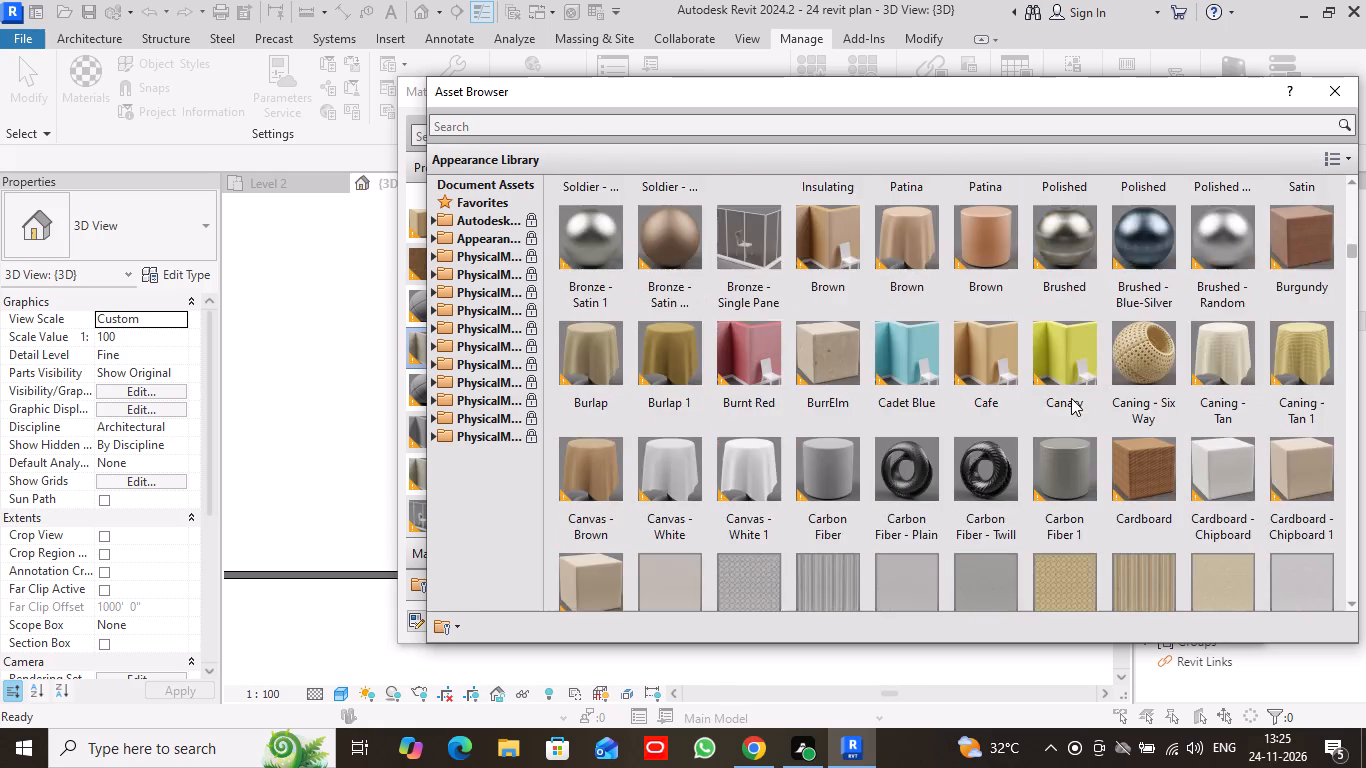
Search the appearance library for "wodden" and clear the search.
left_click(695, 125)
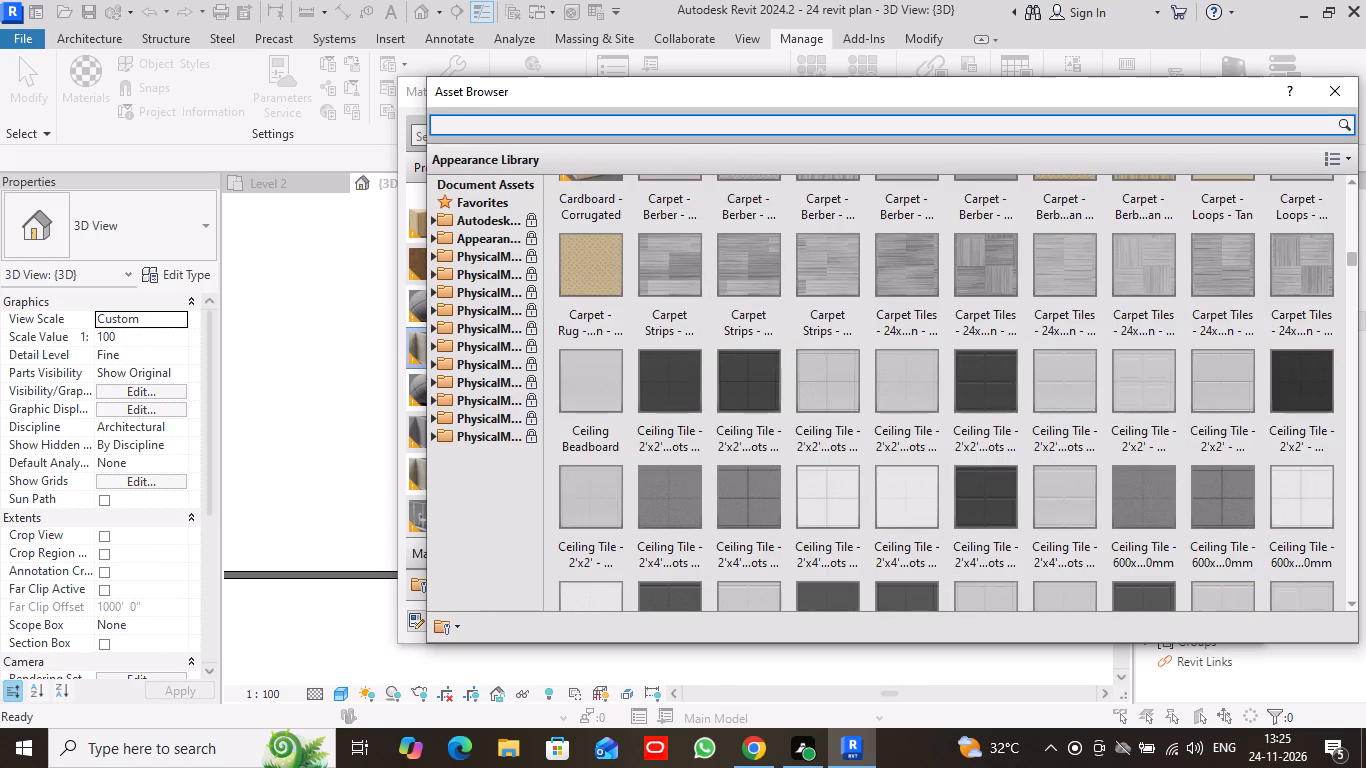
type("wo")
type("dde")
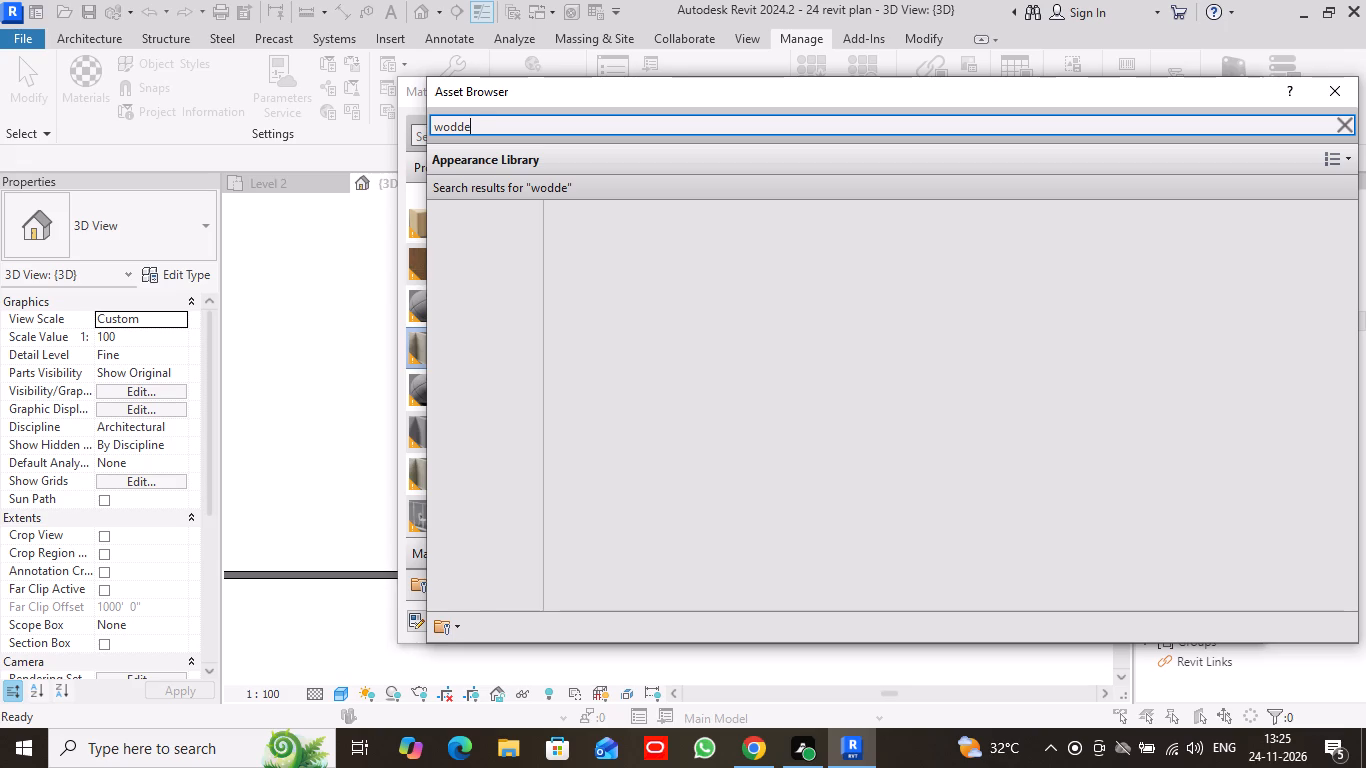
key("n")
key("Return")
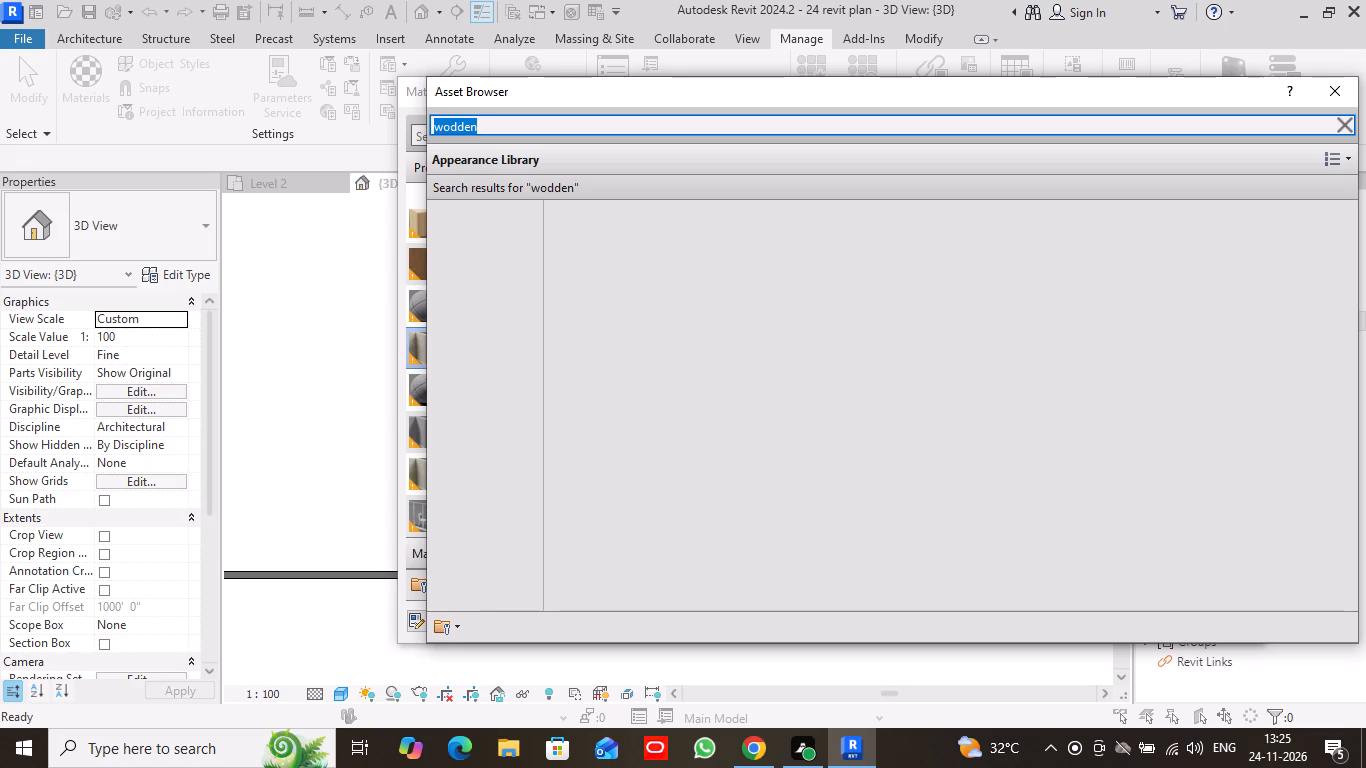
left_click(1340, 119)
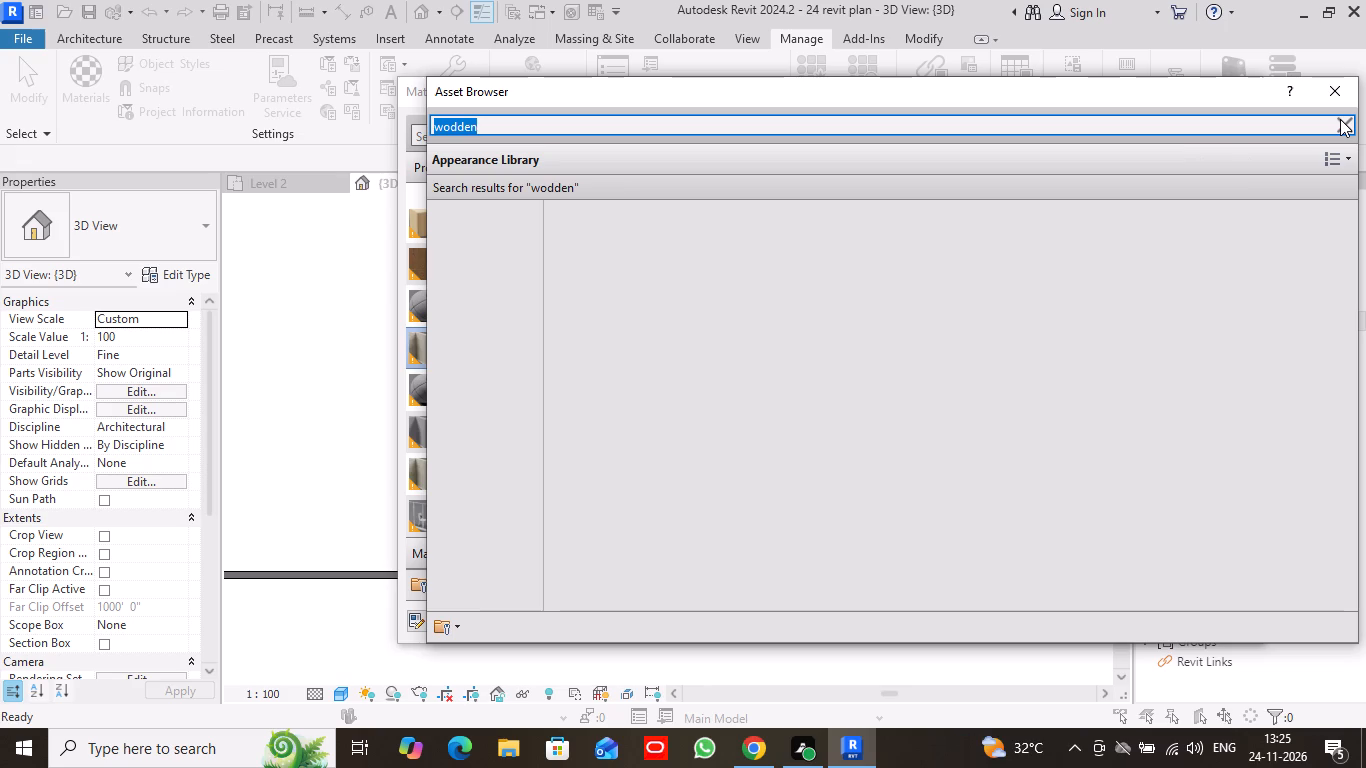
Browse the full appearance library through to the Wood entries, examining the finishes for a suitable wooden look for the face material.
scroll(1031, 367, "down", 11)
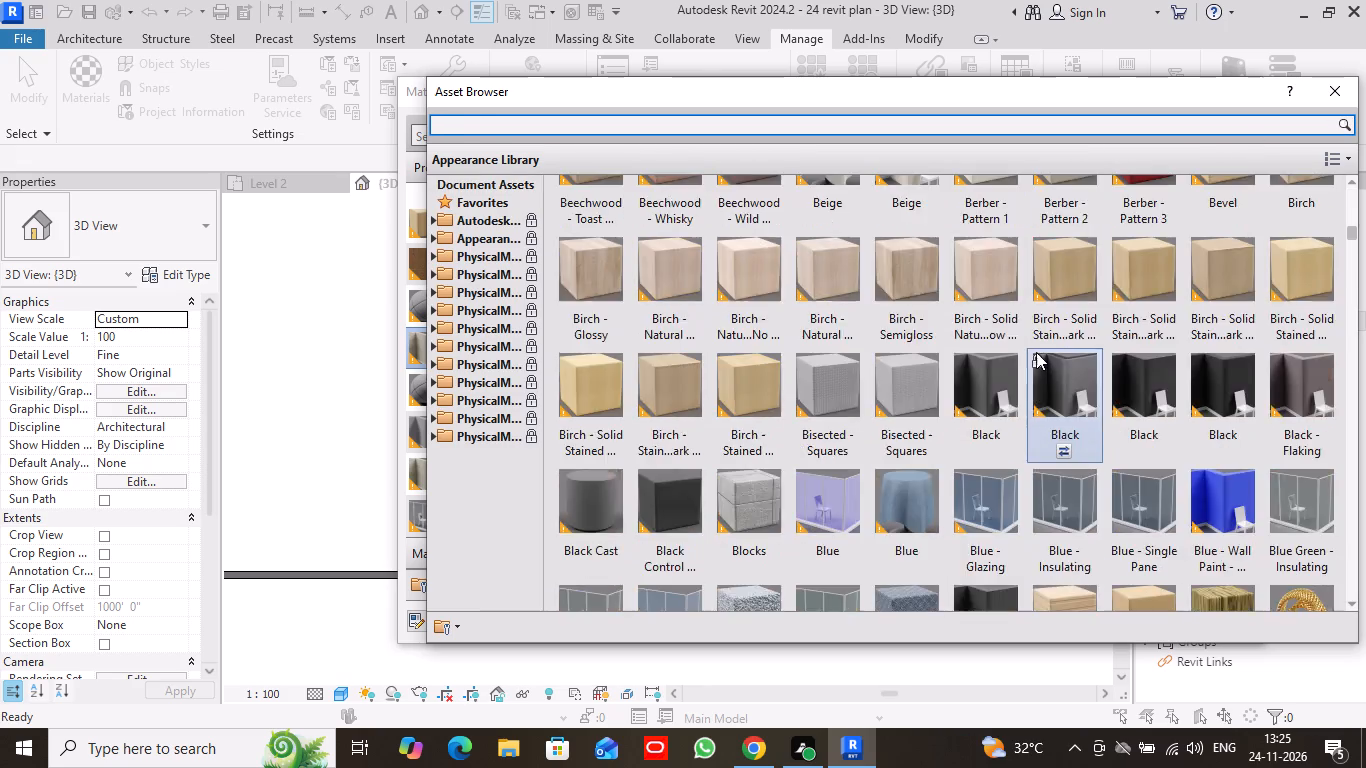
scroll(1036, 352, "down", 20)
scroll(1036, 352, "down", 2)
scroll(1036, 352, "up", 1)
scroll(1036, 352, "down", 1)
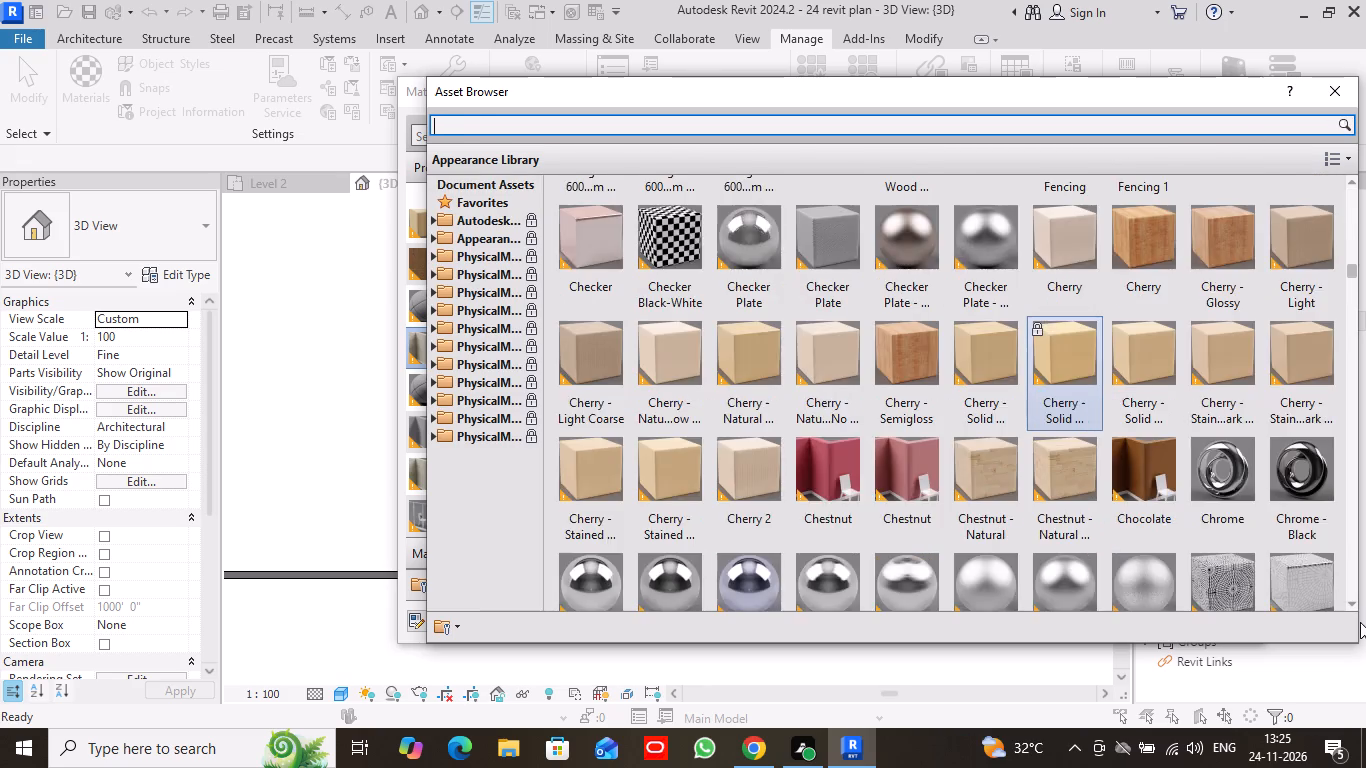
left_click(1351, 601)
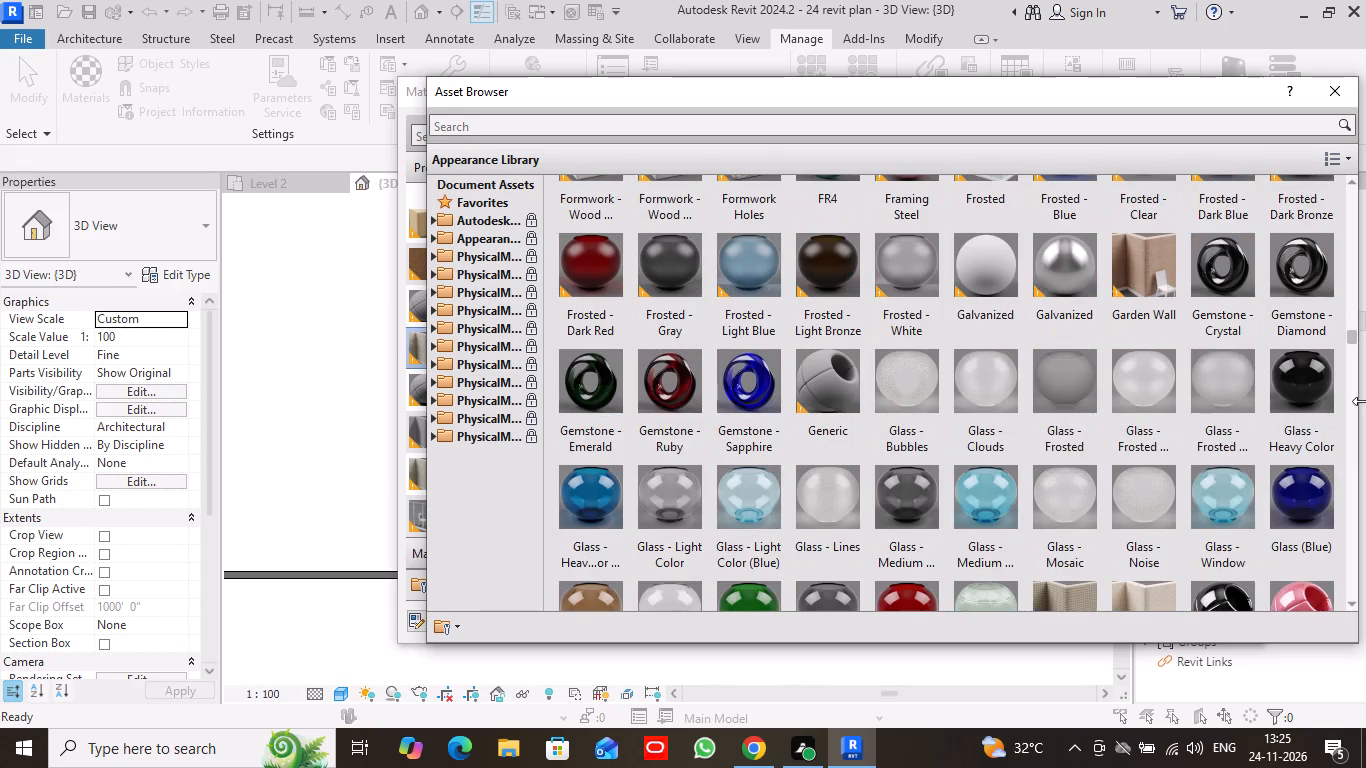
triple_click(1347, 180)
double_click(1347, 180)
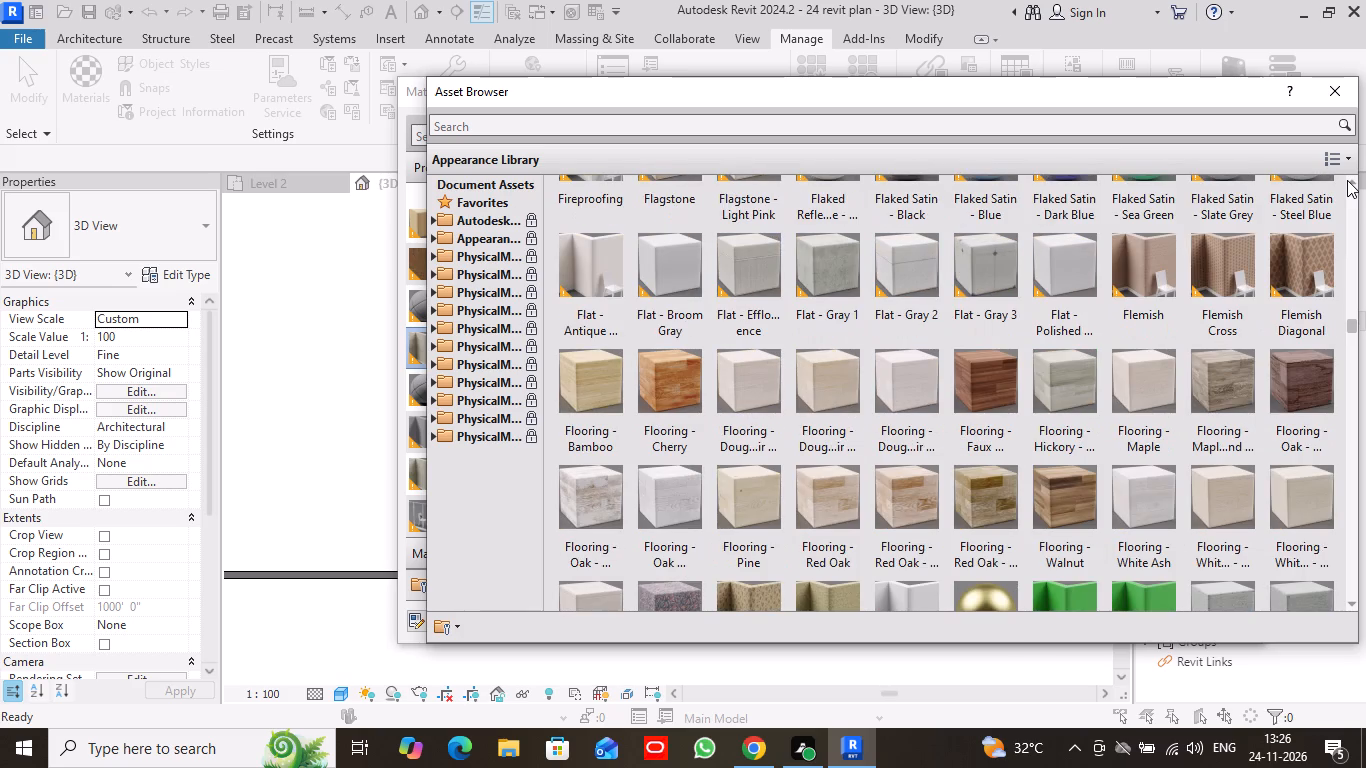
left_click(1347, 180)
triple_click(1347, 180)
double_click(1347, 180)
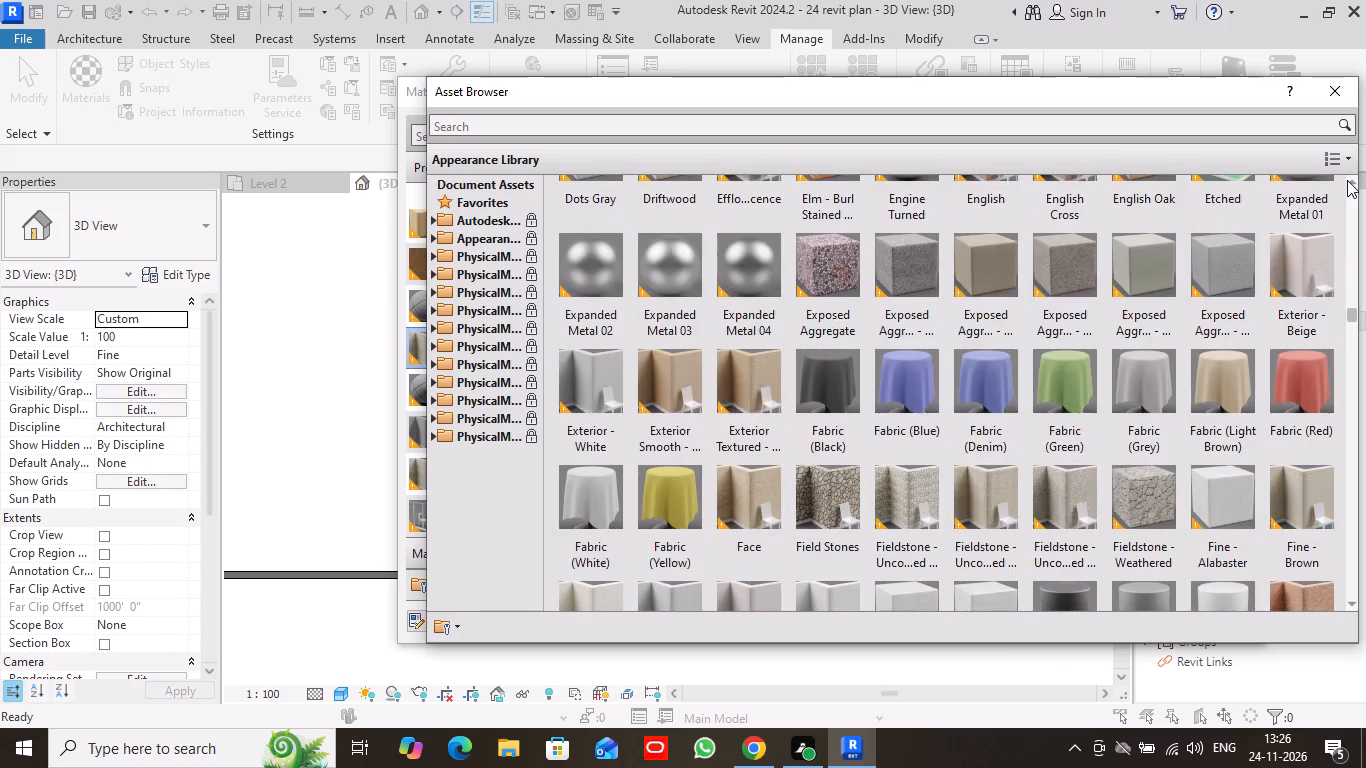
double_click(1347, 180)
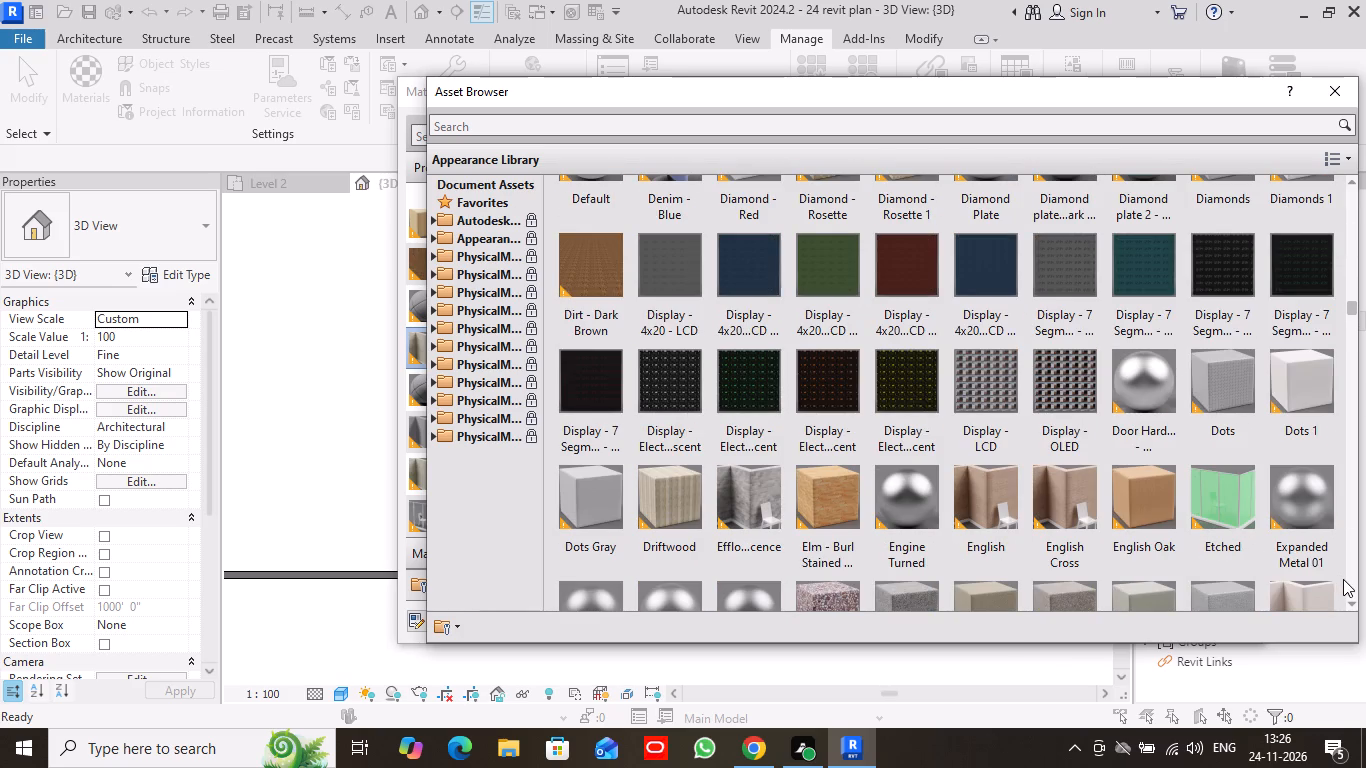
triple_click(1351, 598)
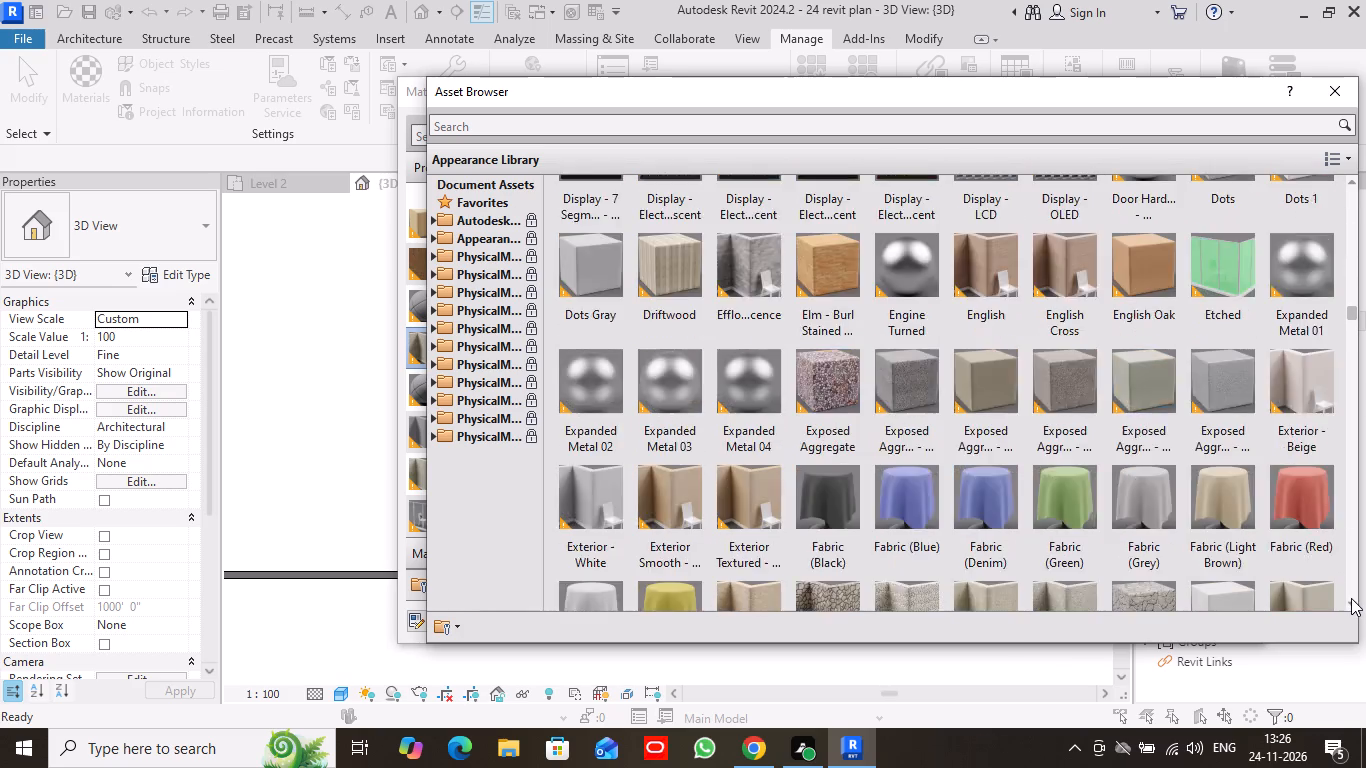
left_click(1351, 598)
left_click(1351, 598)
left_click(1351, 598)
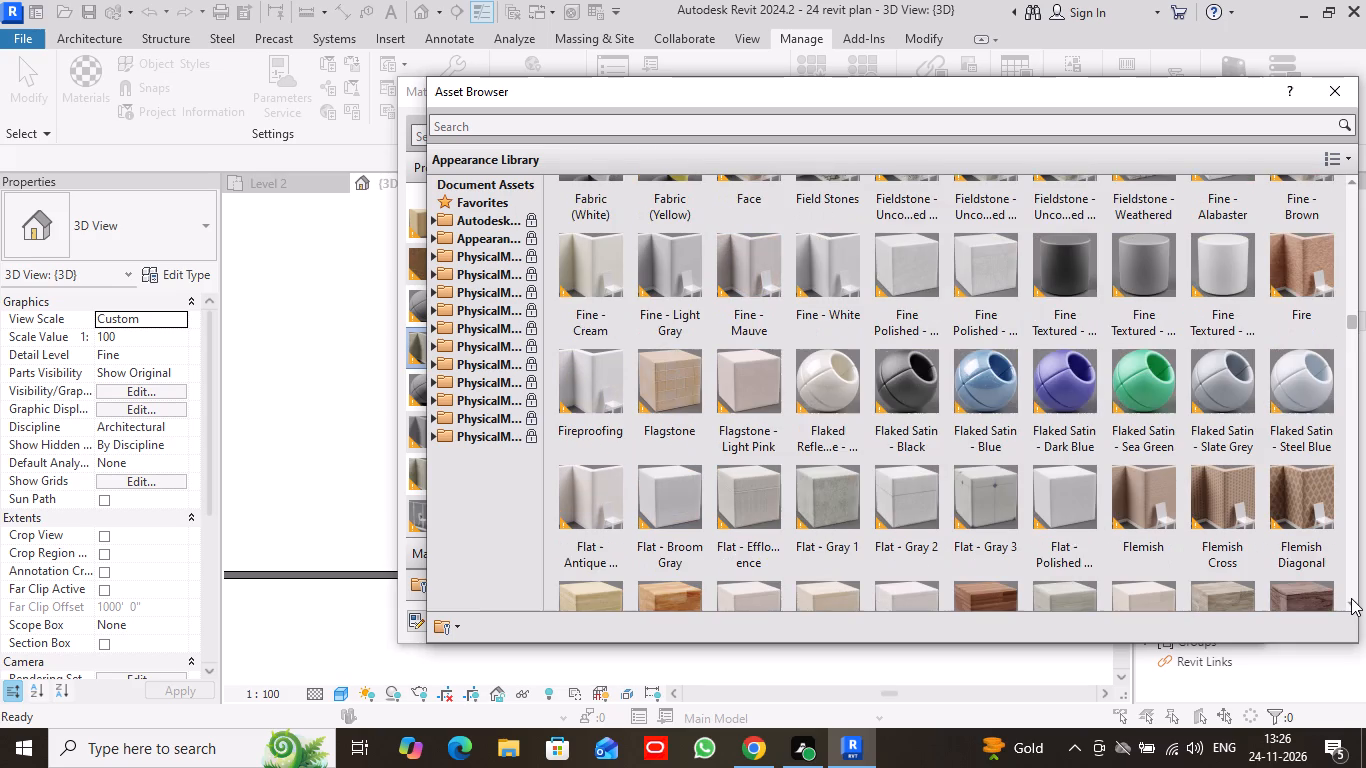
left_click(1351, 598)
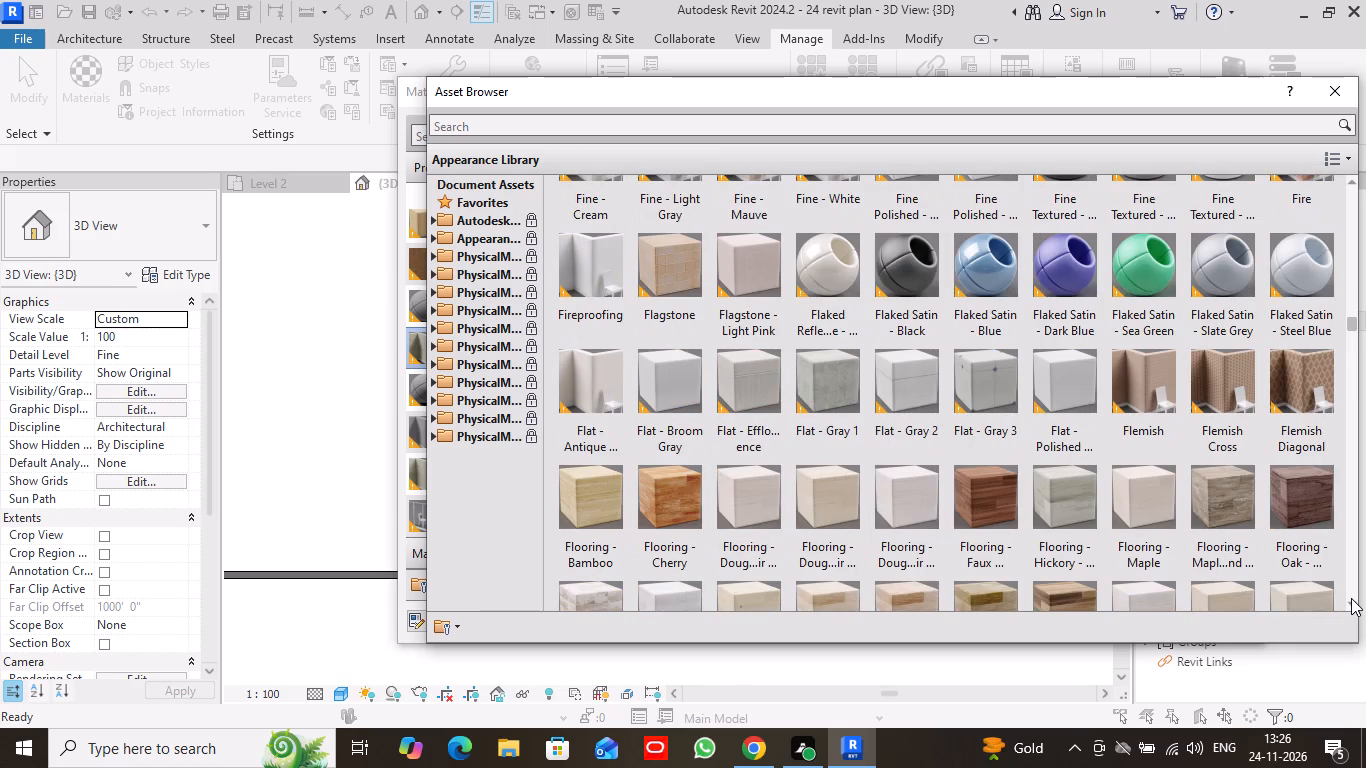
left_click(1351, 598)
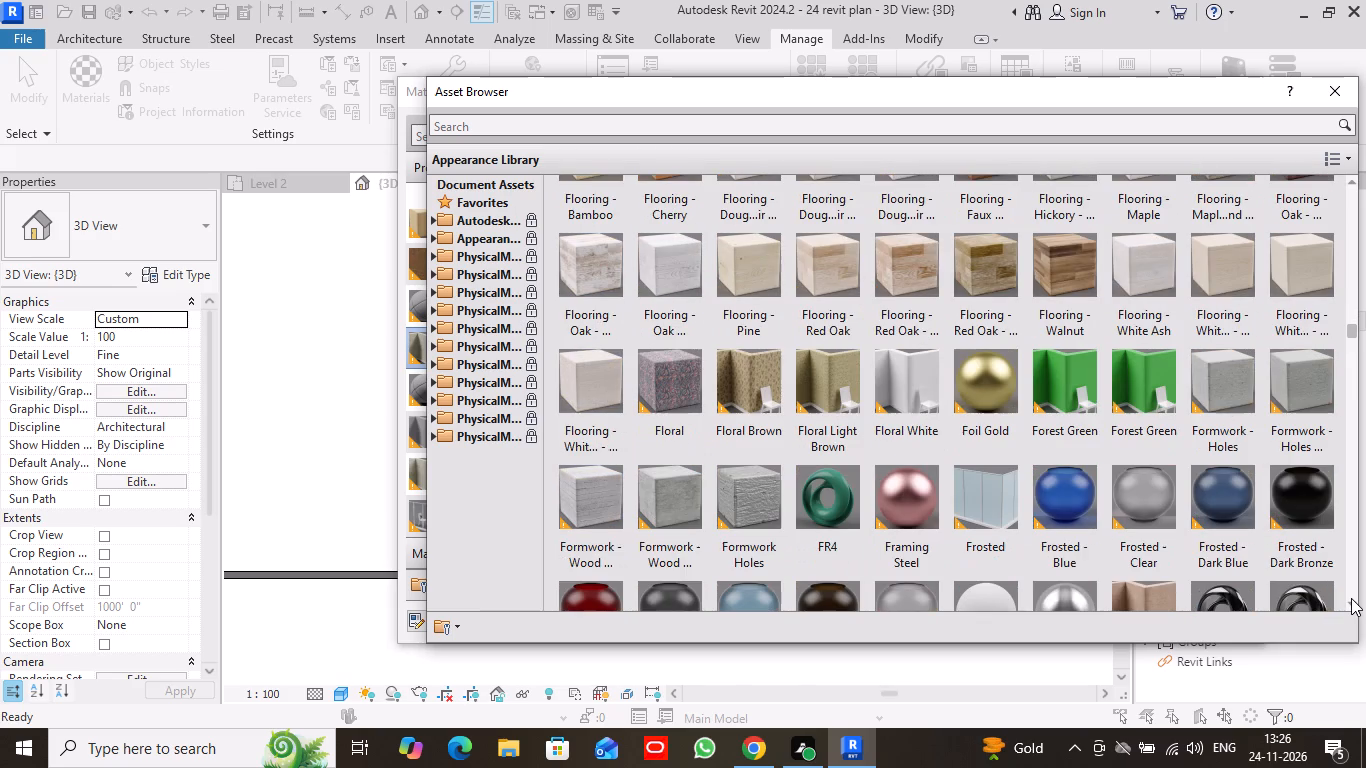
left_click(1351, 598)
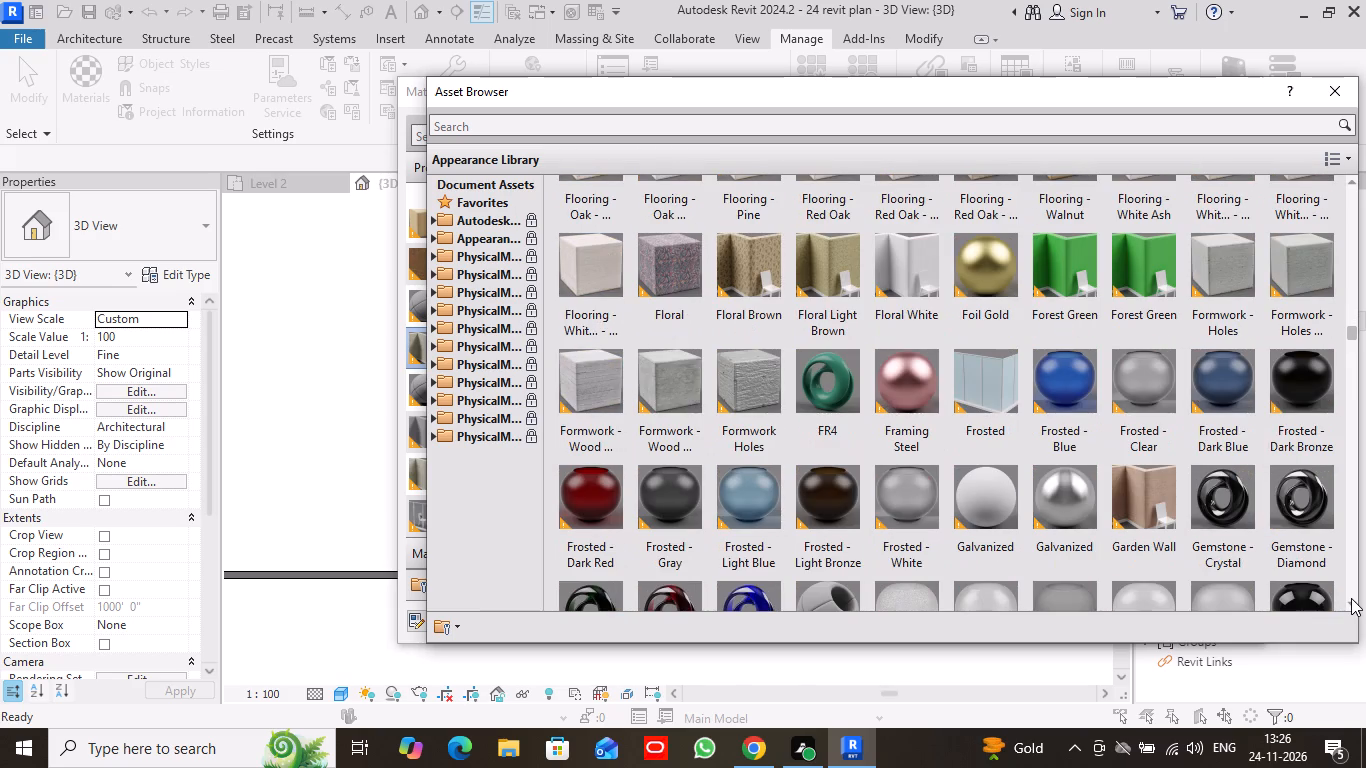
left_click(1351, 598)
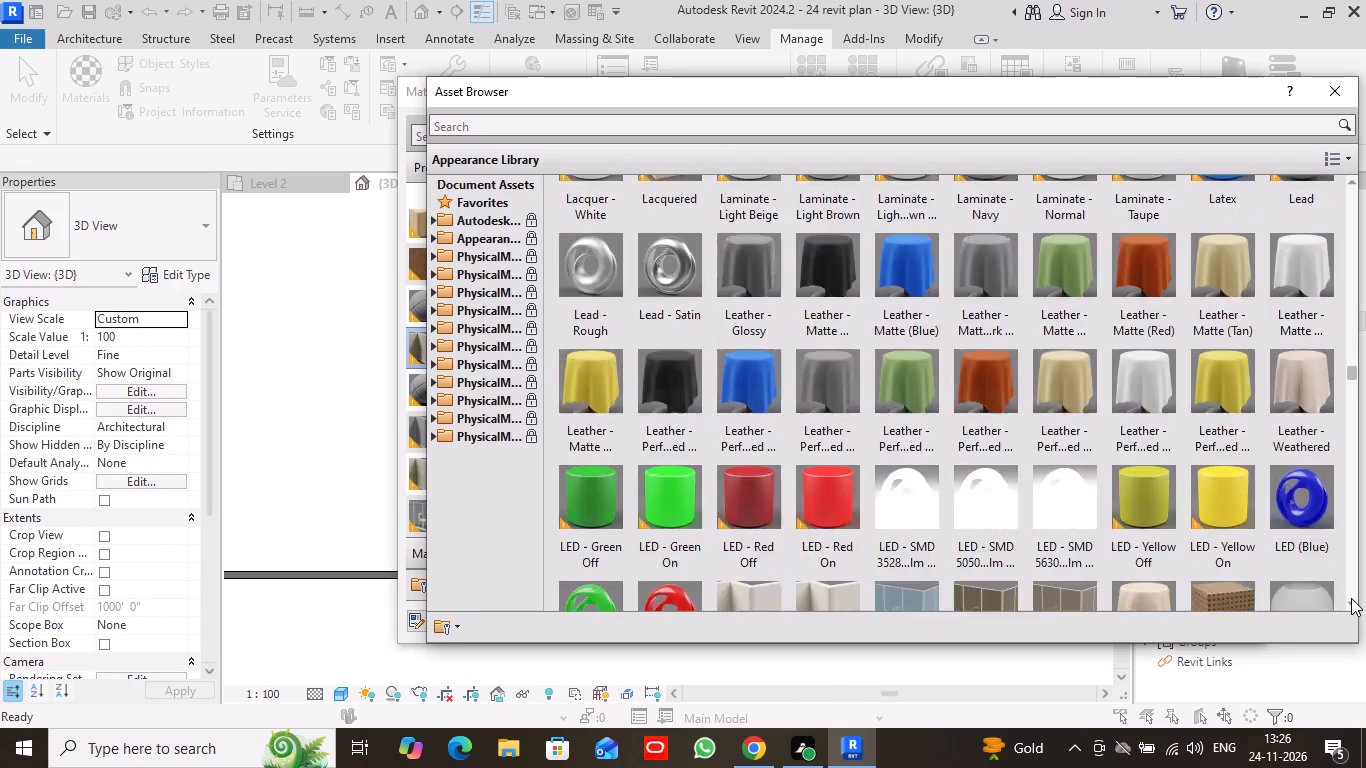
left_click(1351, 598)
double_click(1351, 598)
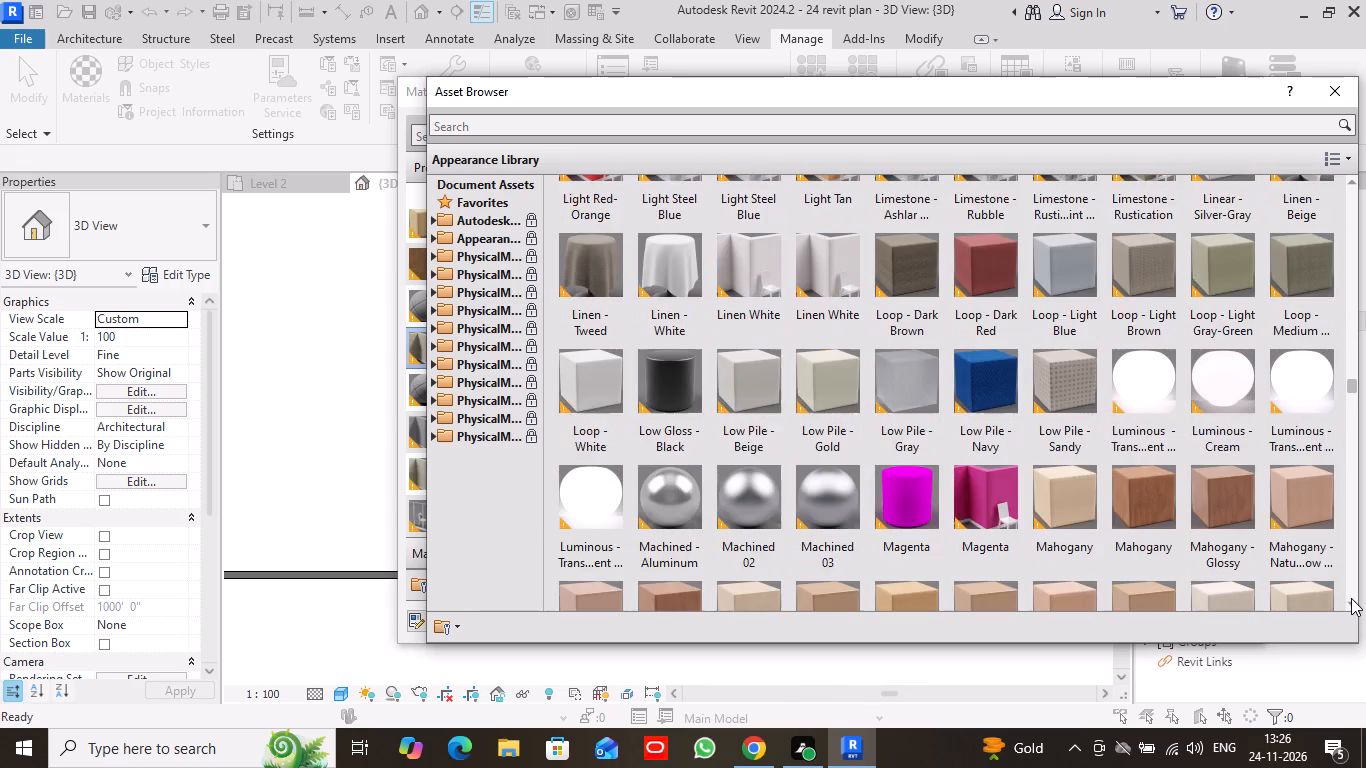
left_click(1351, 598)
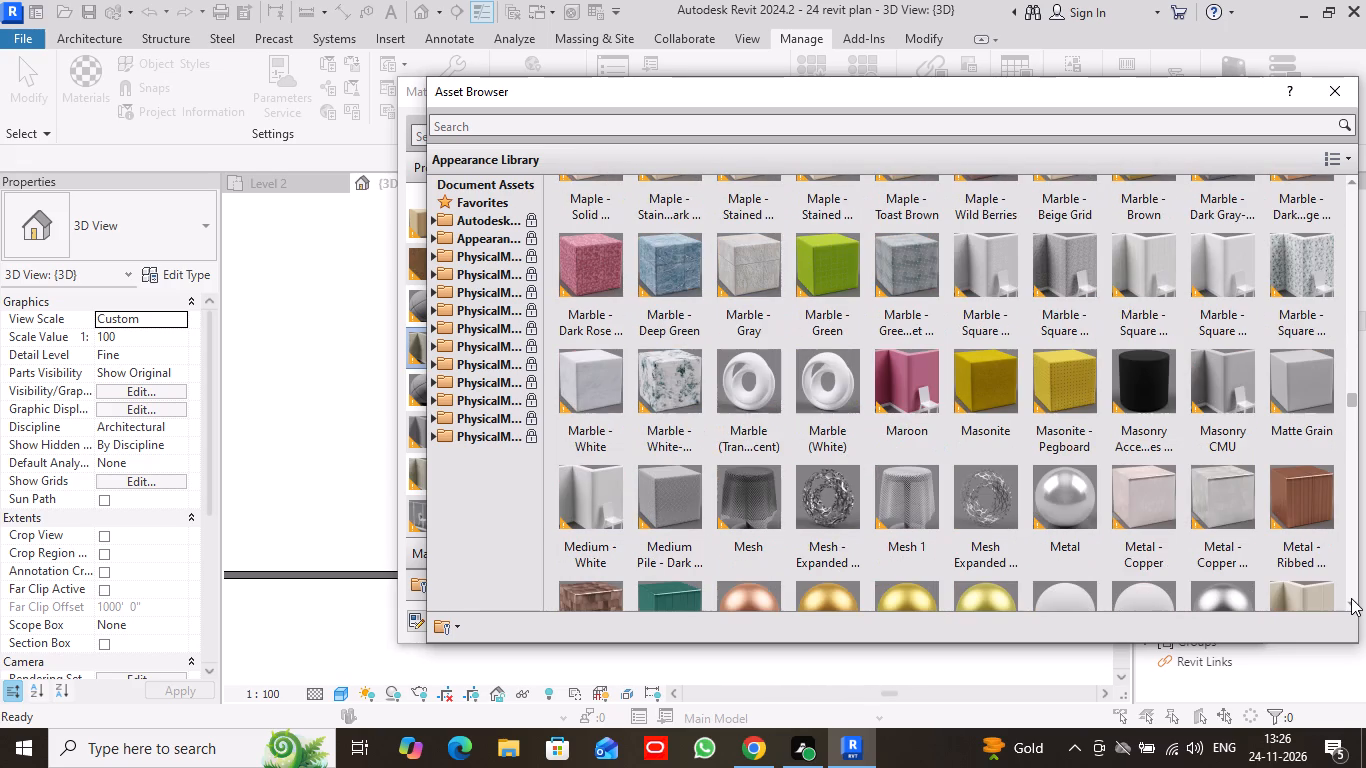
left_click(1351, 598)
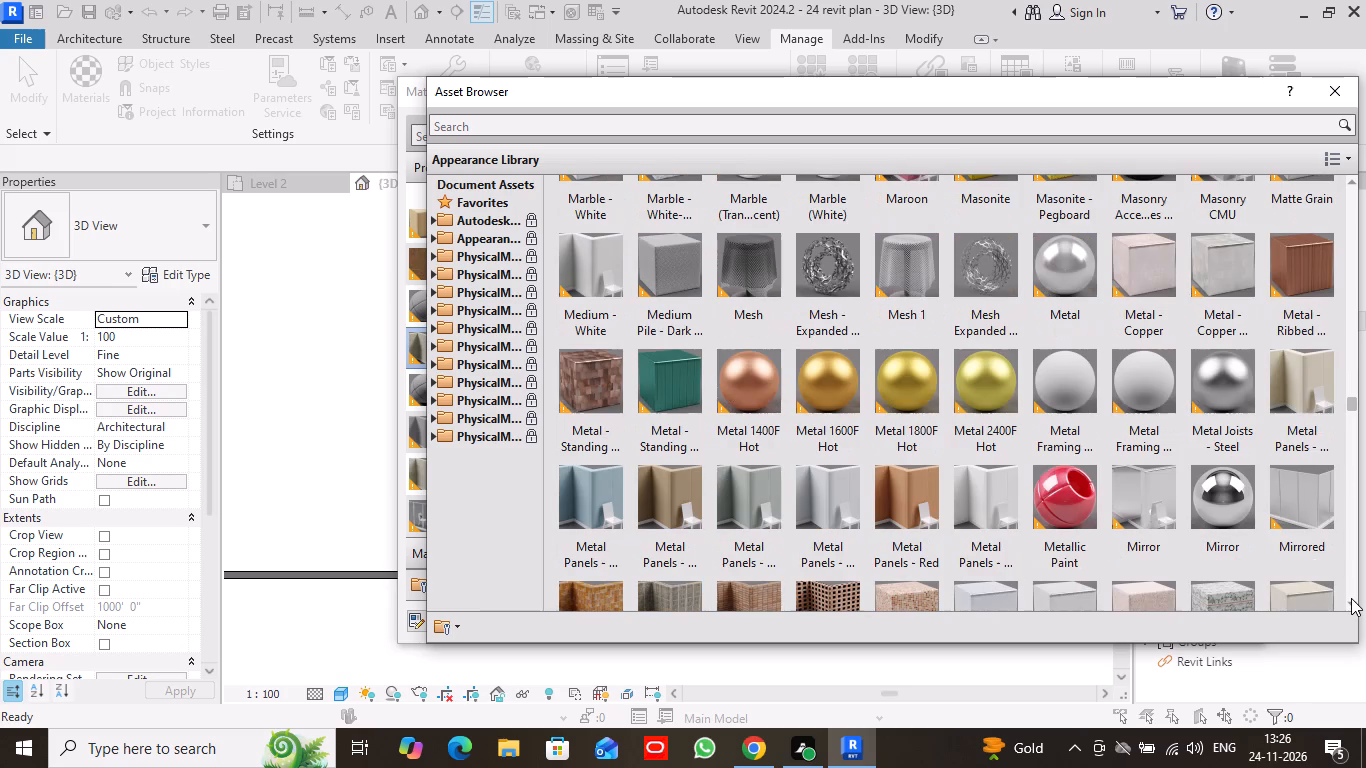
left_click(1351, 598)
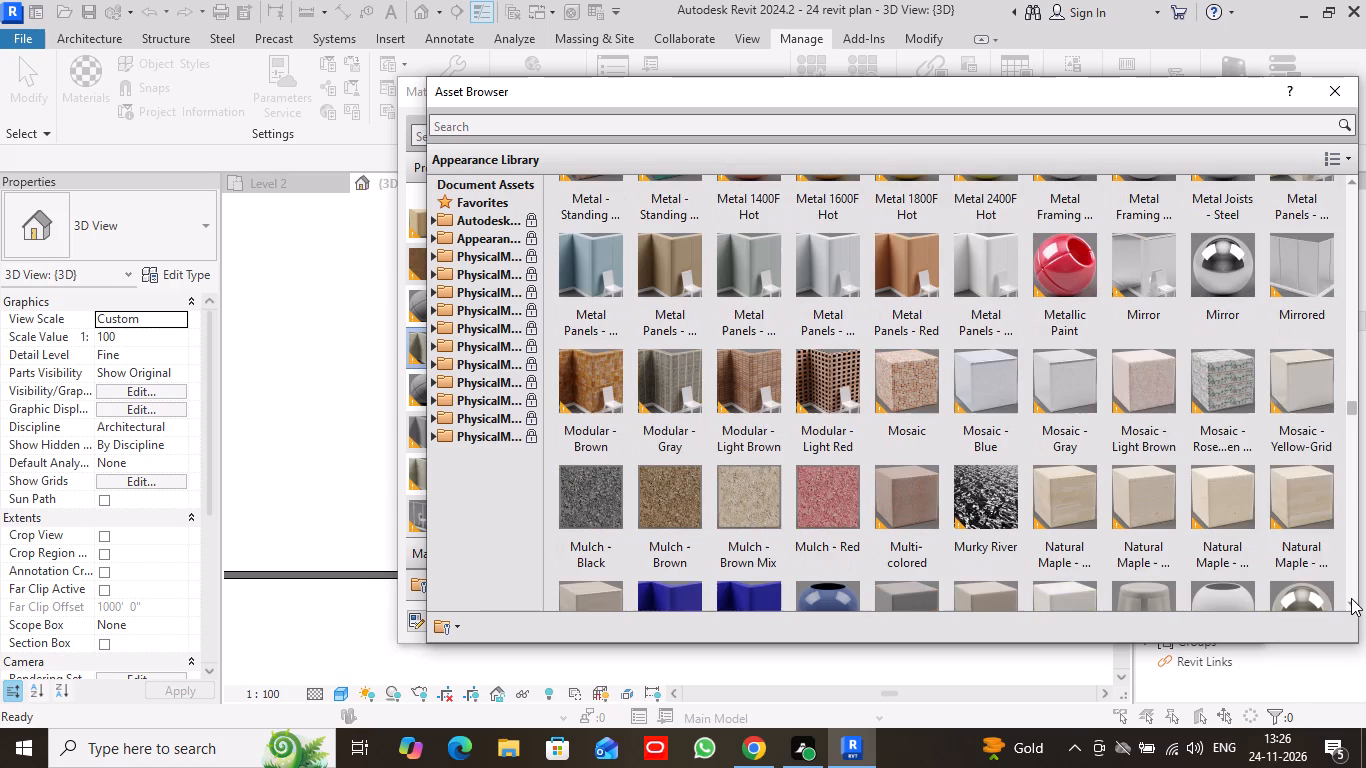
triple_click(1351, 598)
left_click(1351, 598)
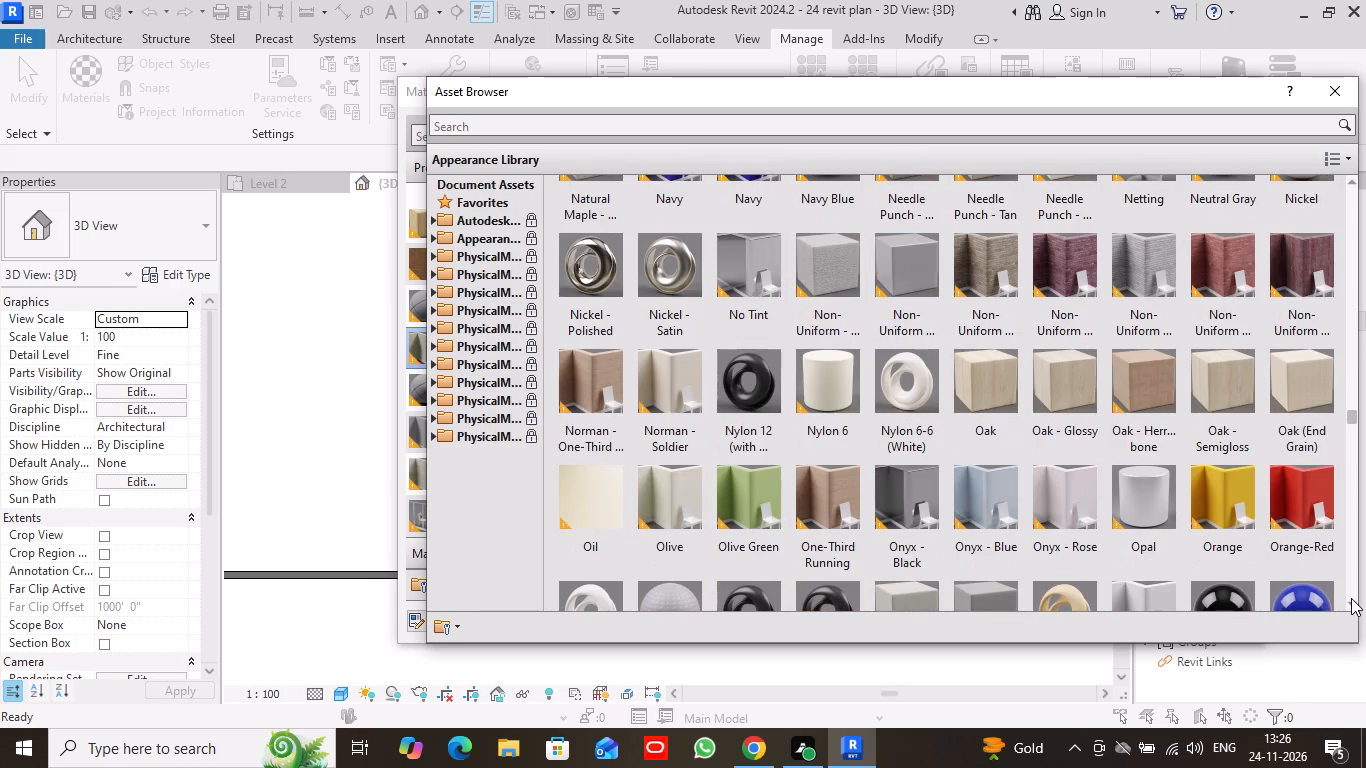
left_click(1351, 598)
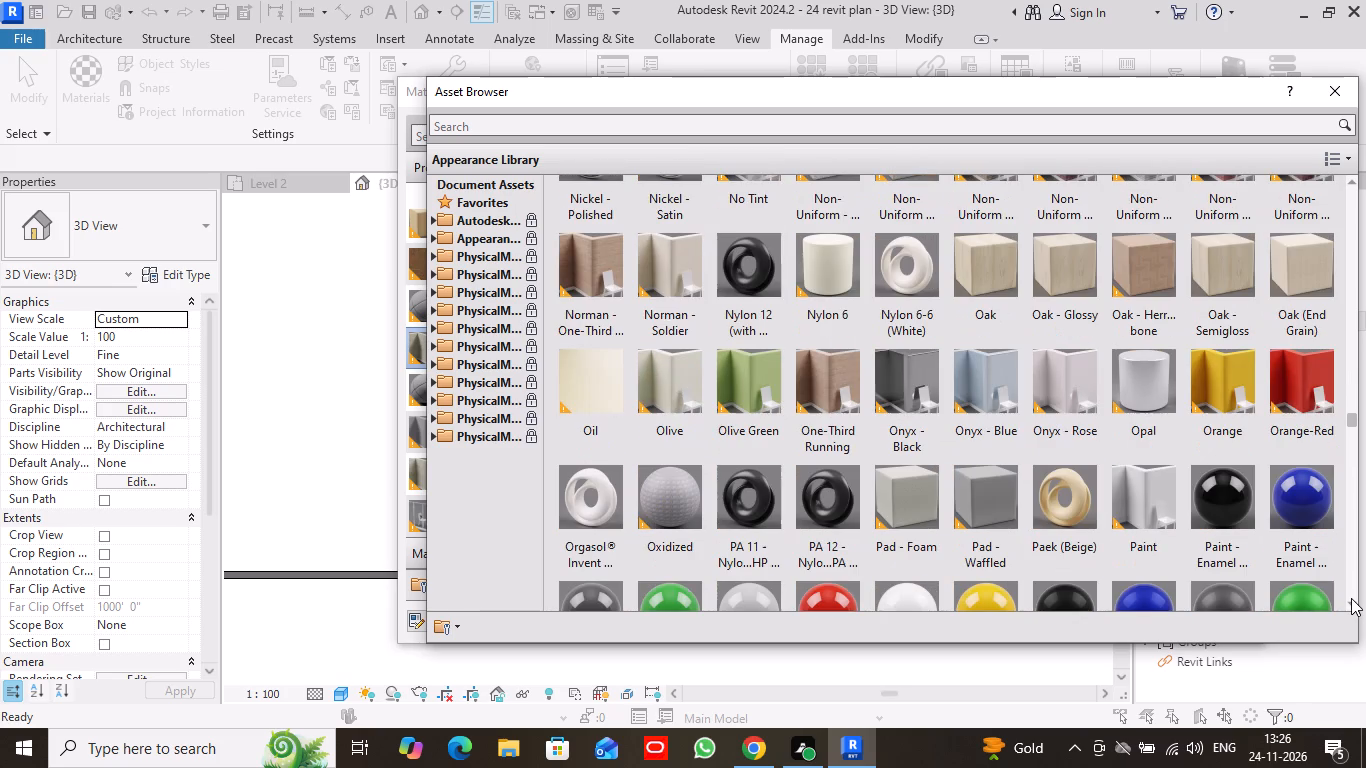
left_click(1351, 598)
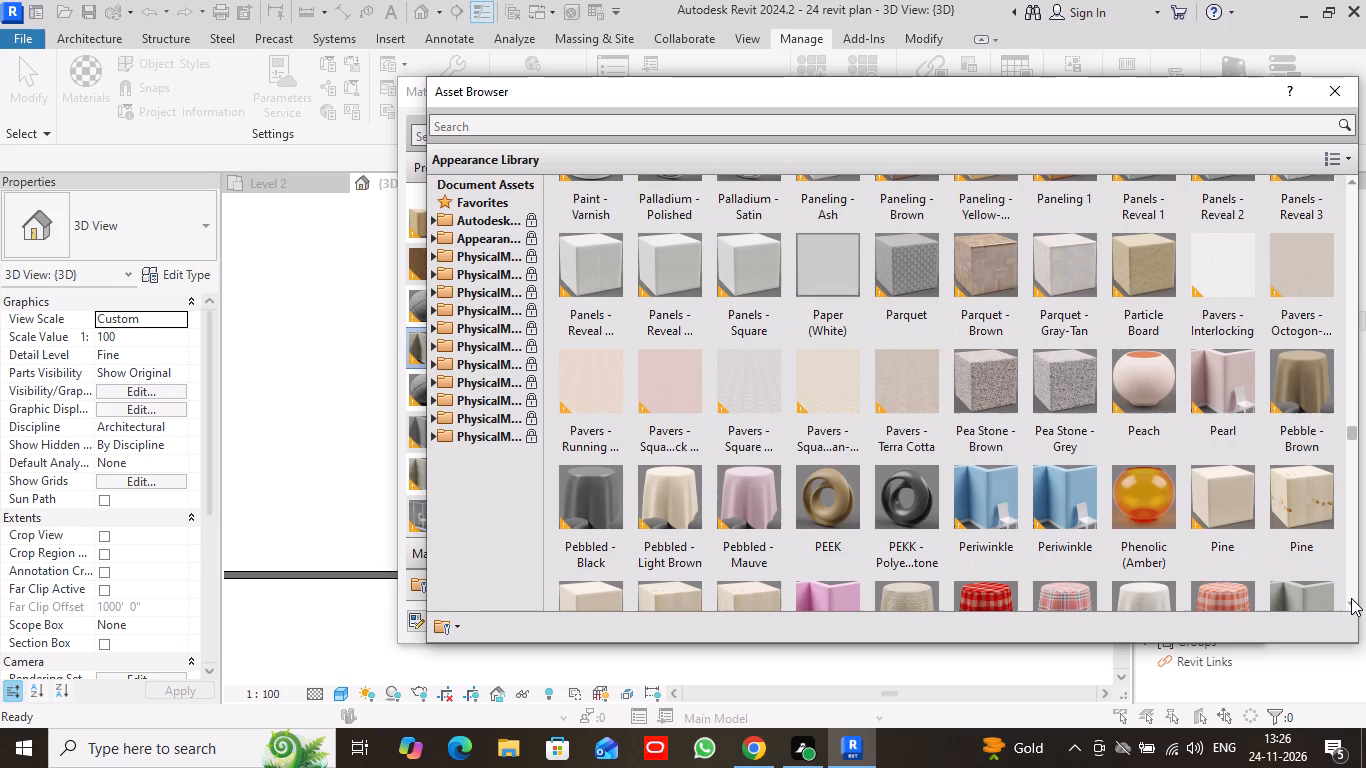
left_click(1351, 598)
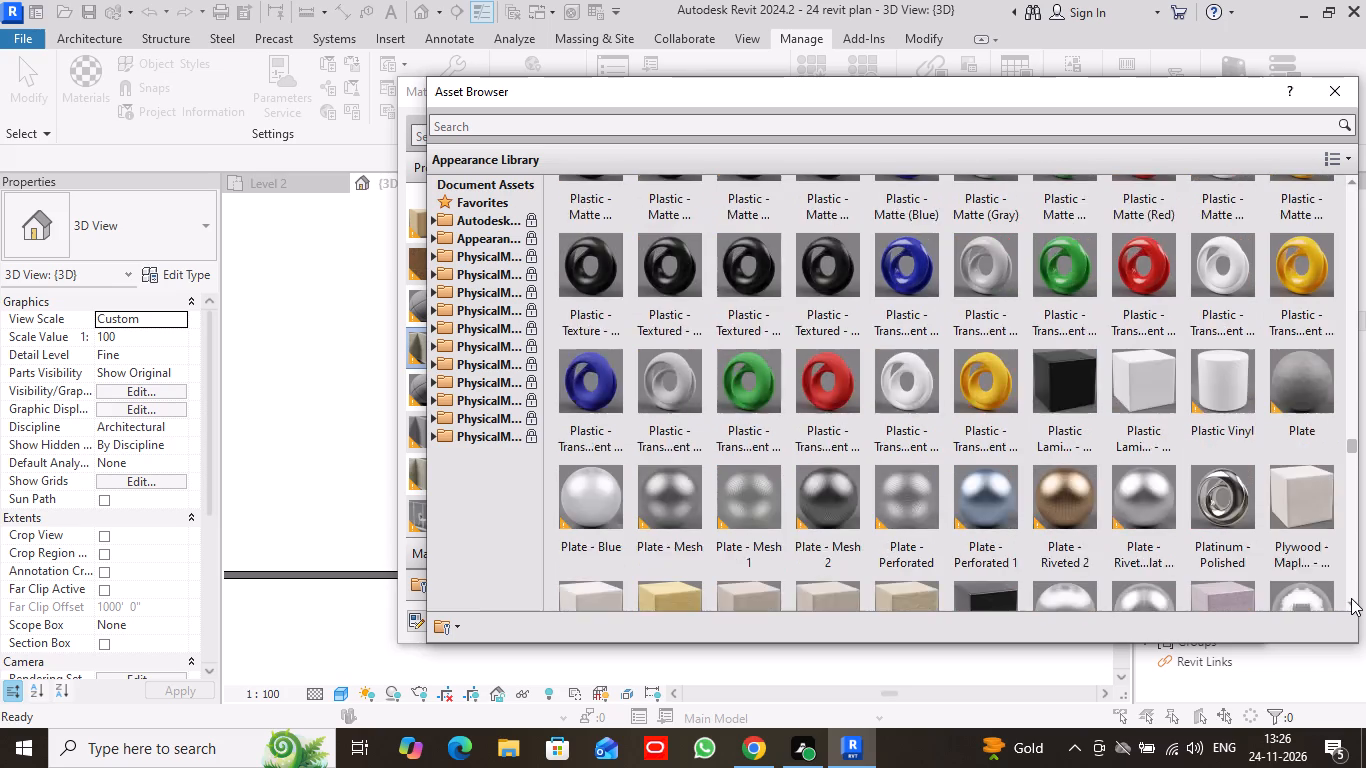
left_click(1351, 598)
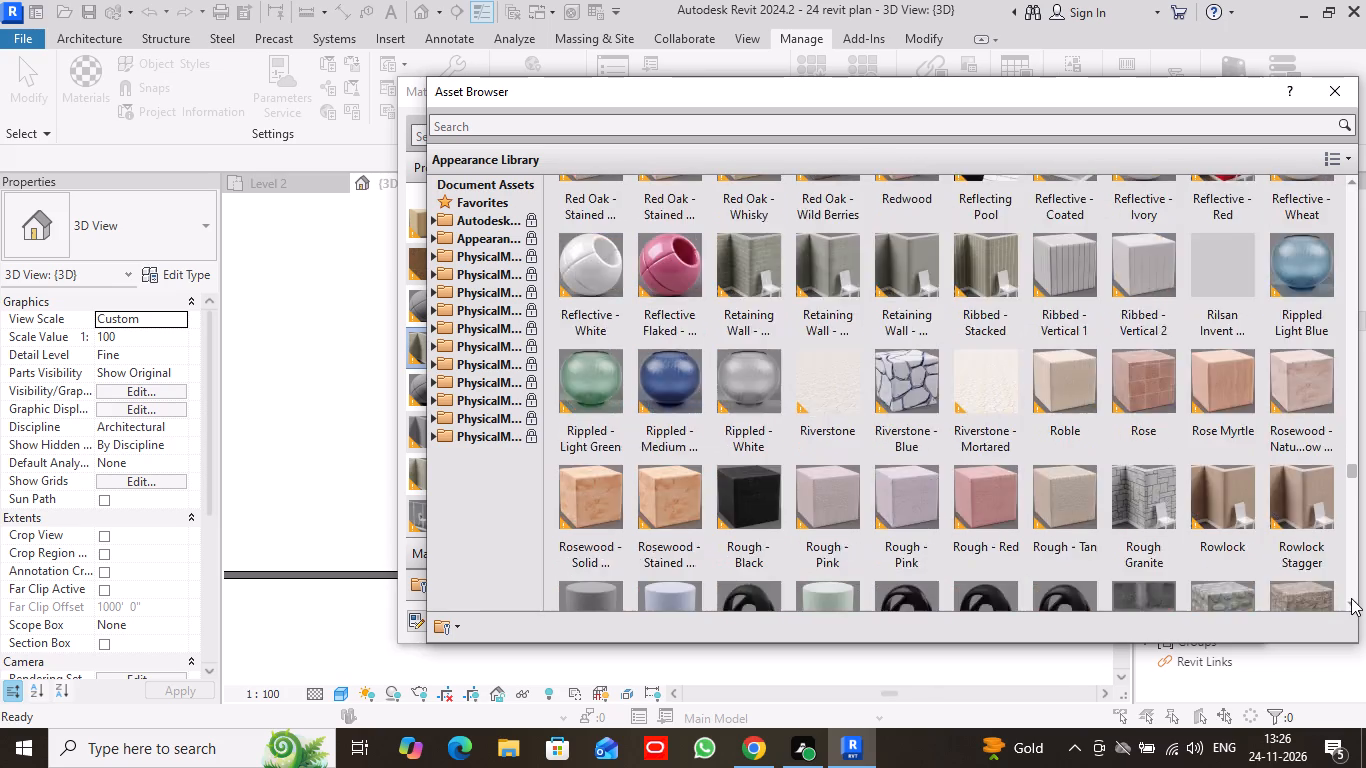
left_click(1351, 598)
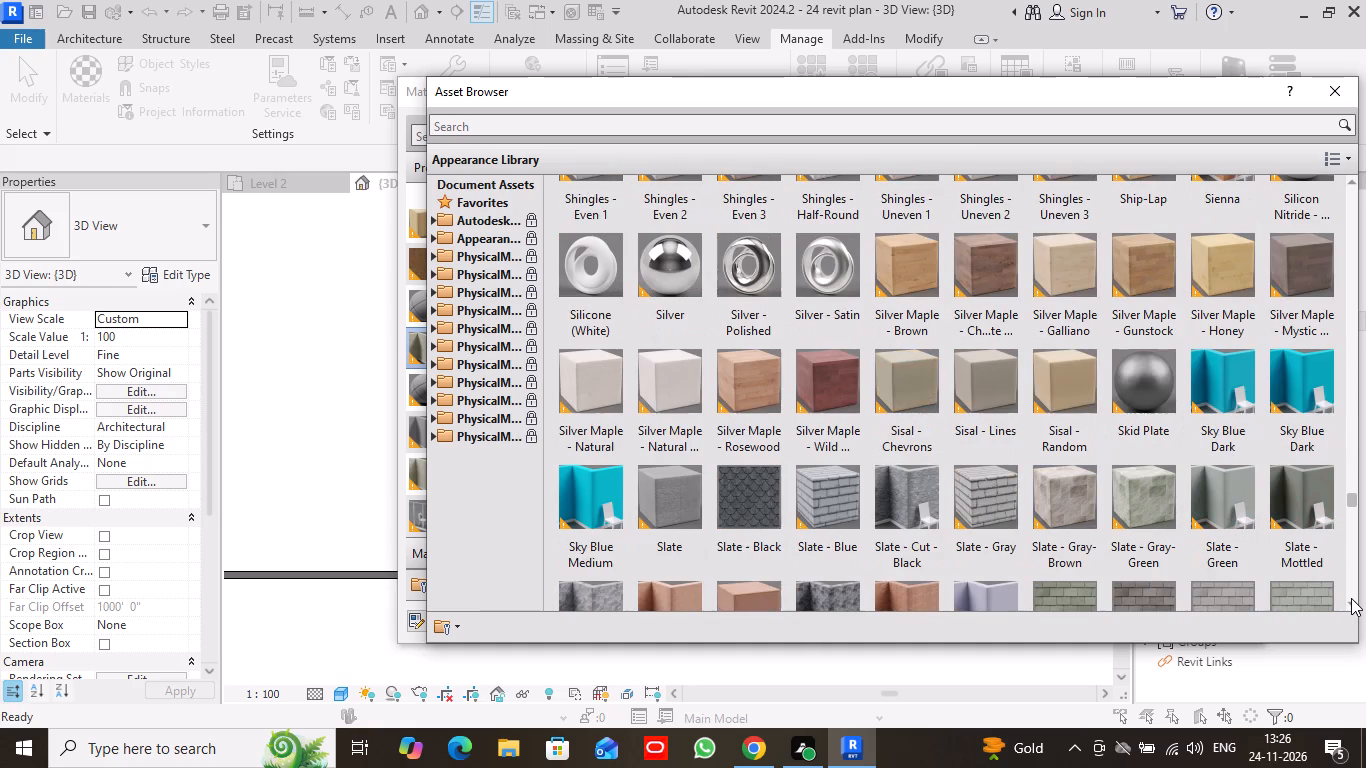
triple_click(1350, 177)
left_click(1350, 177)
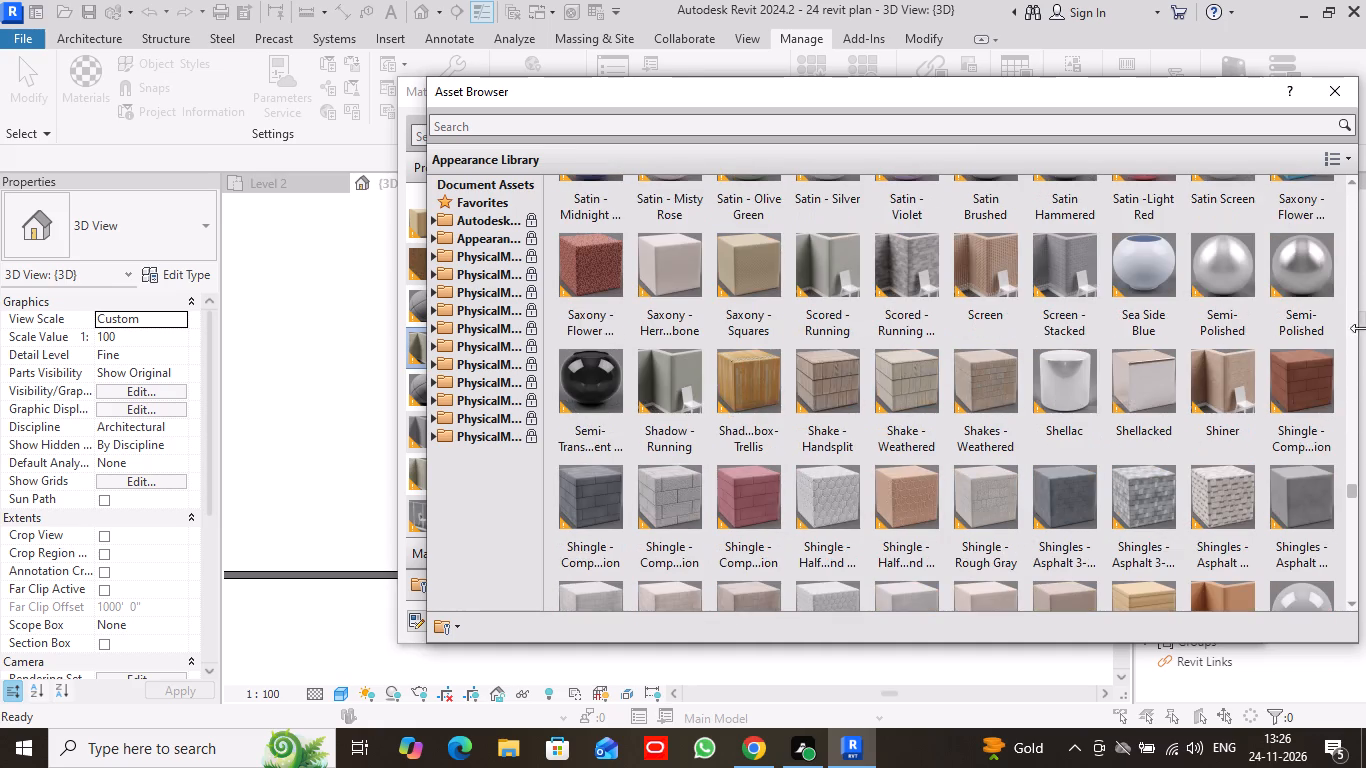
left_click(1350, 598)
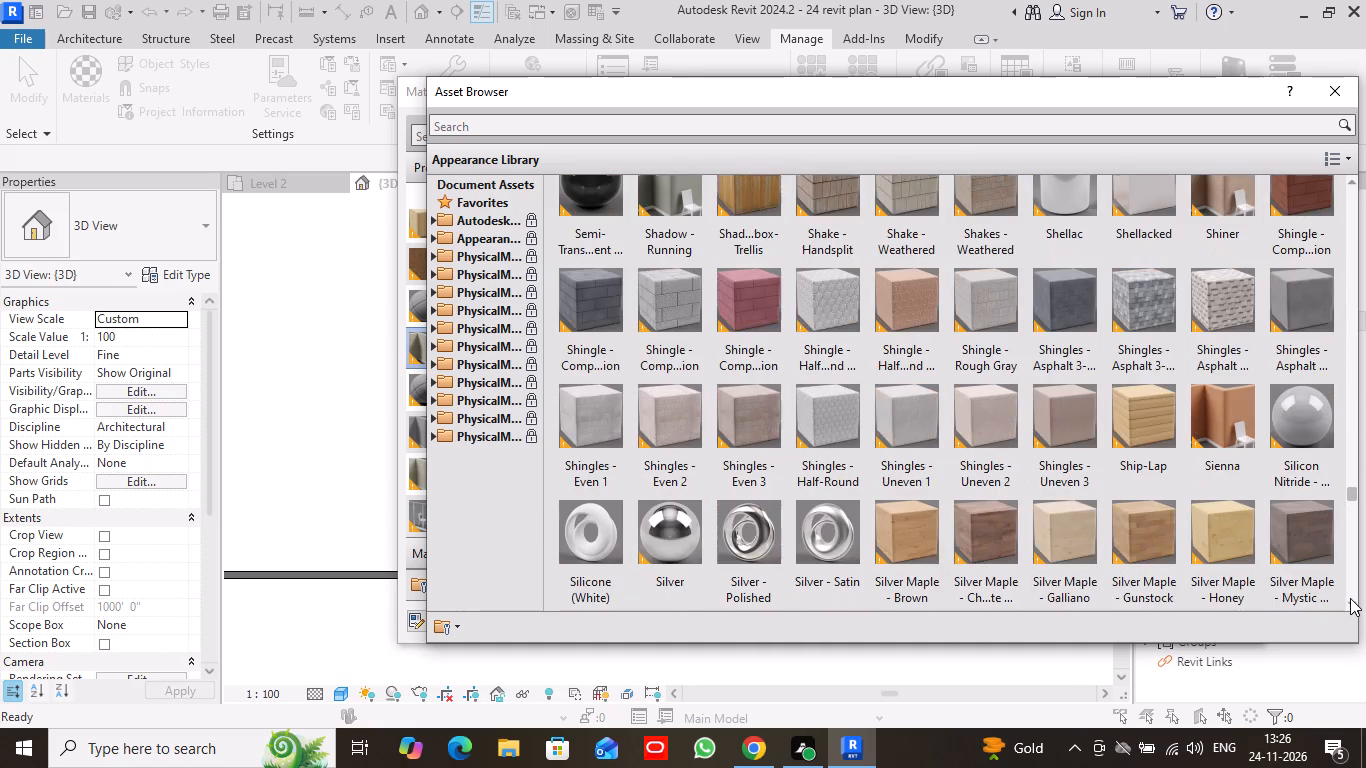
left_click(1350, 598)
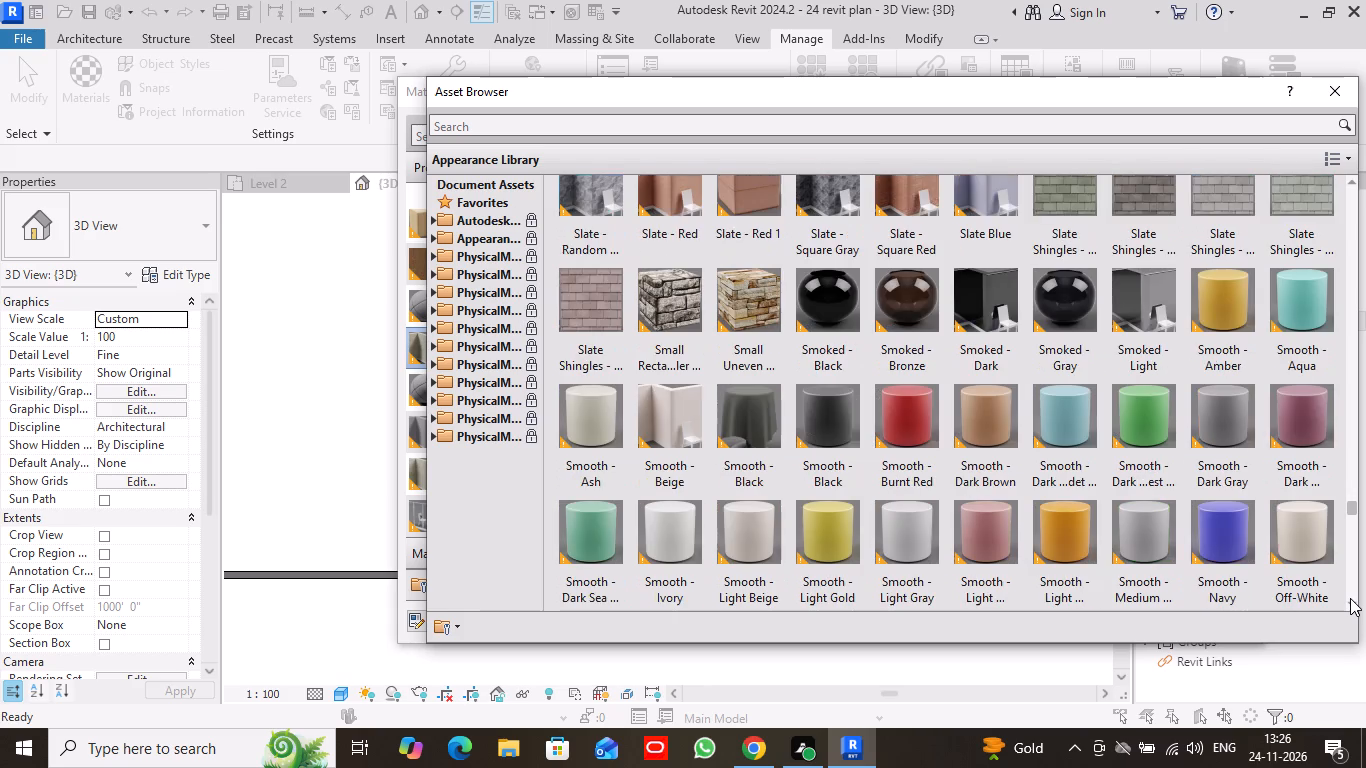
double_click(1350, 598)
triple_click(1350, 598)
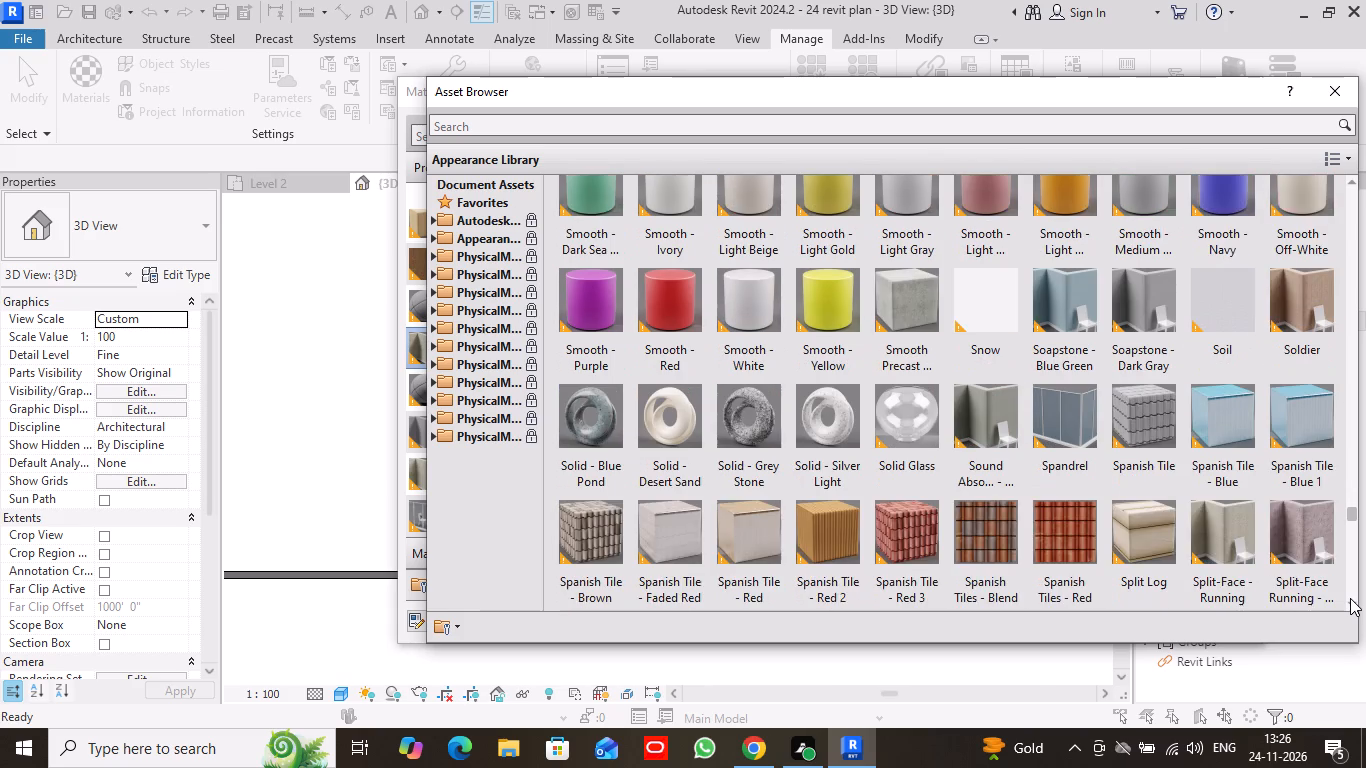
left_click(1350, 598)
triple_click(1350, 598)
double_click(1350, 598)
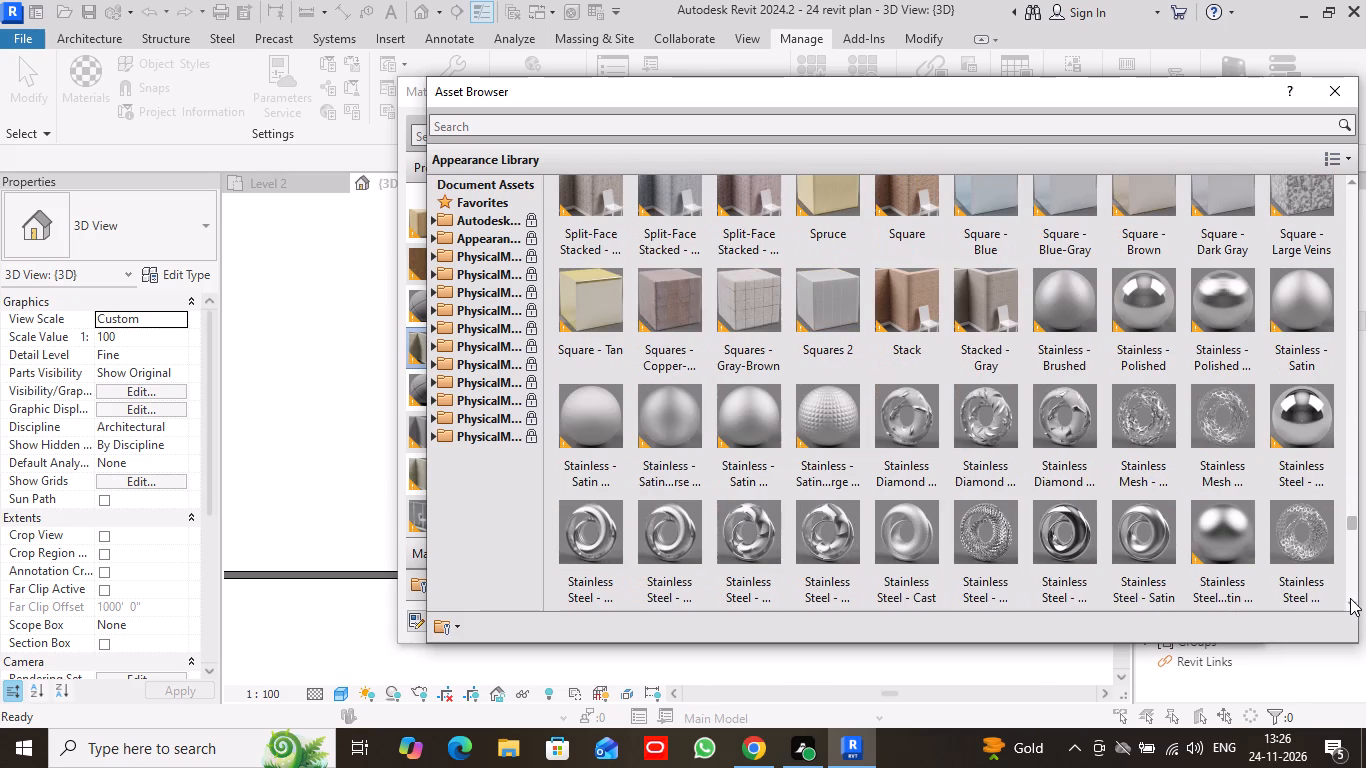
double_click(1350, 598)
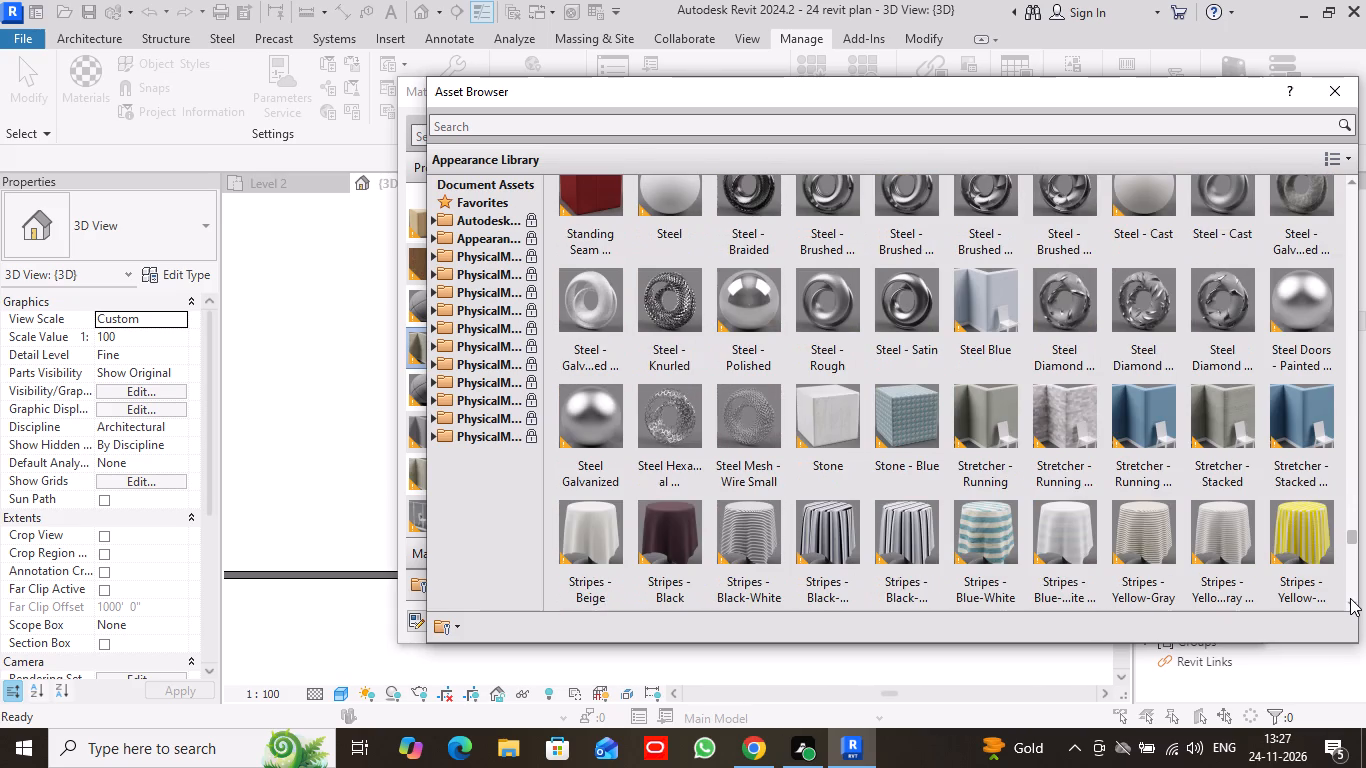
left_click(1350, 598)
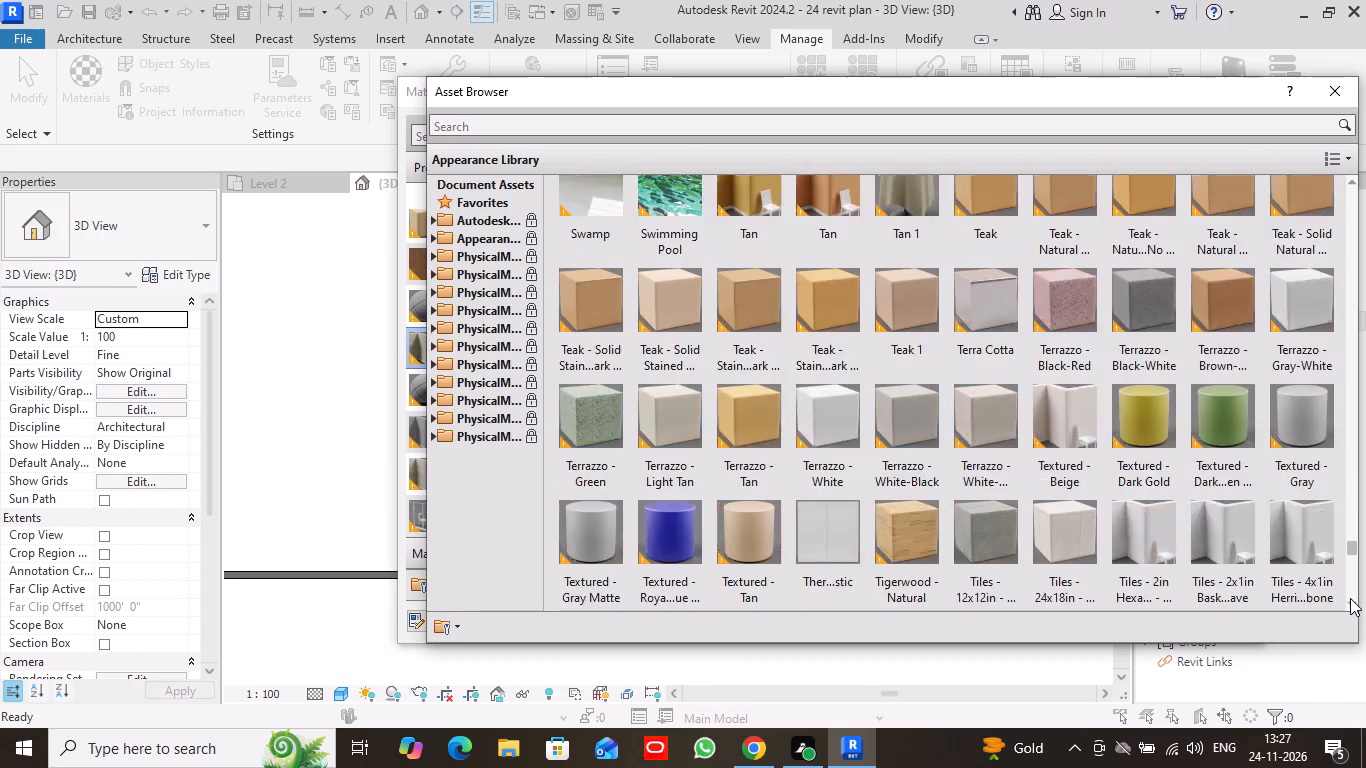
left_click(1350, 598)
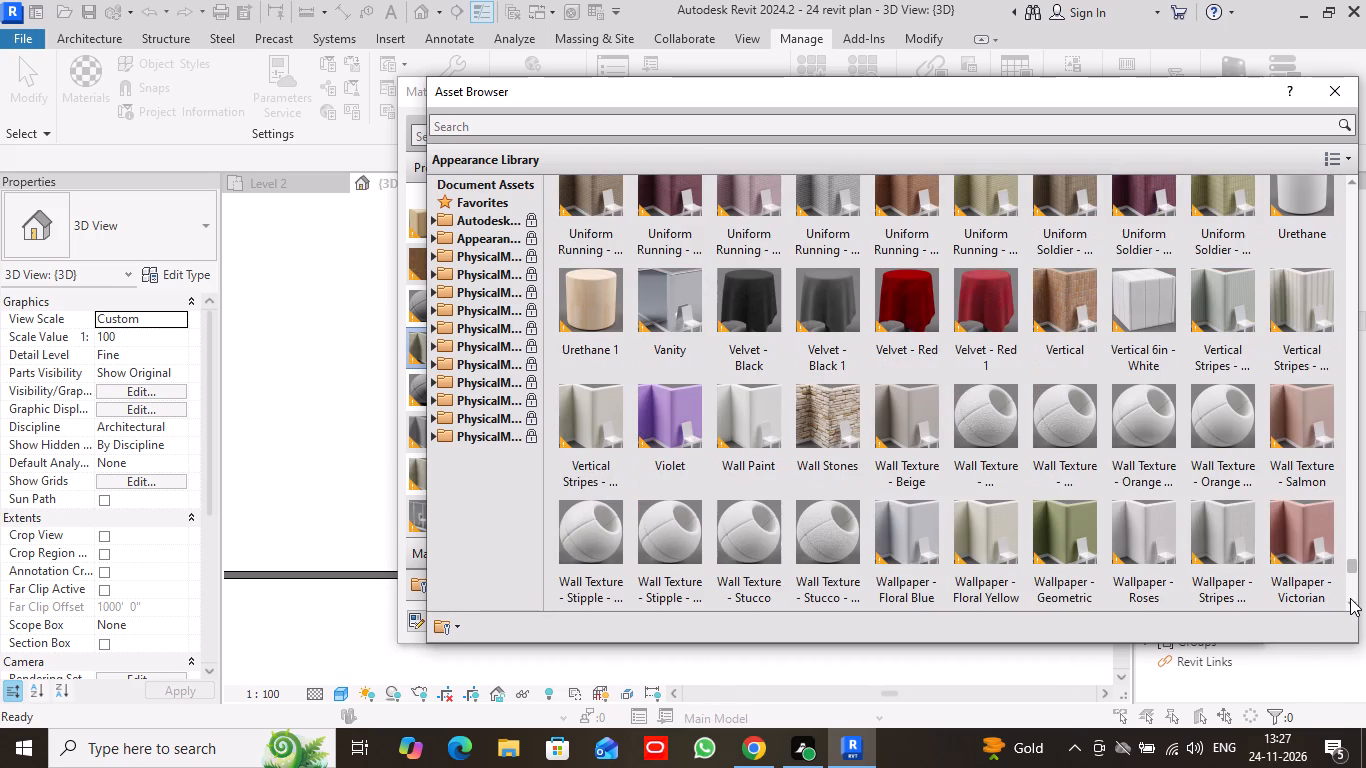
left_click(1350, 598)
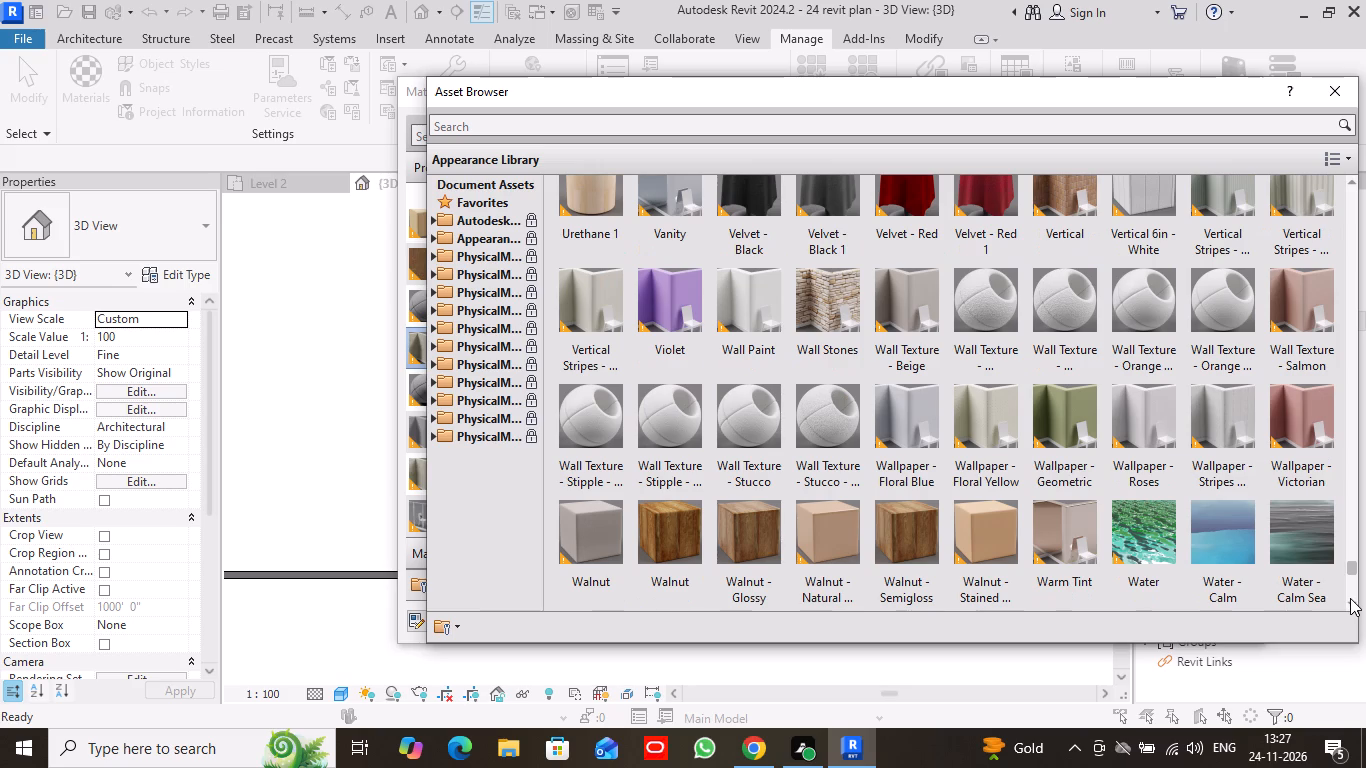
left_click(1350, 598)
left_click(1350, 598)
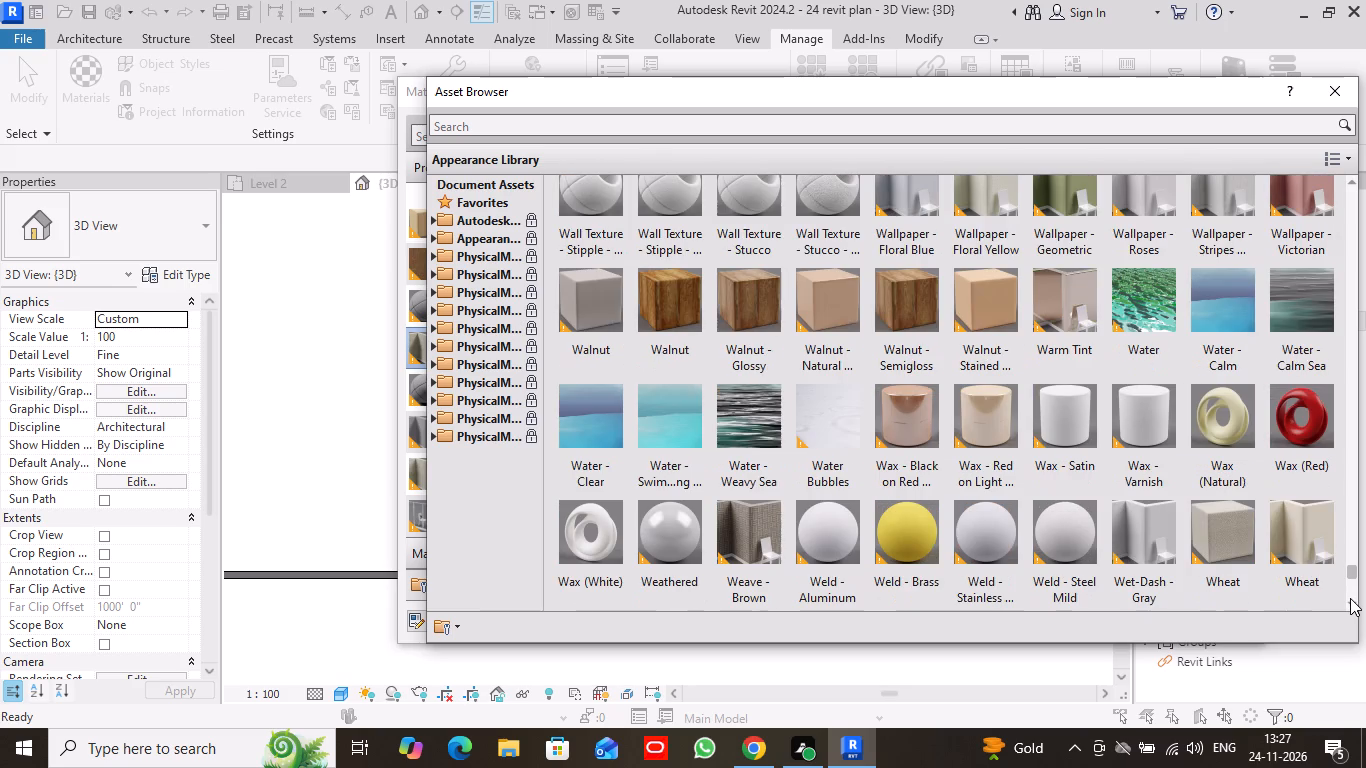
left_click(1350, 598)
left_click(1350, 598)
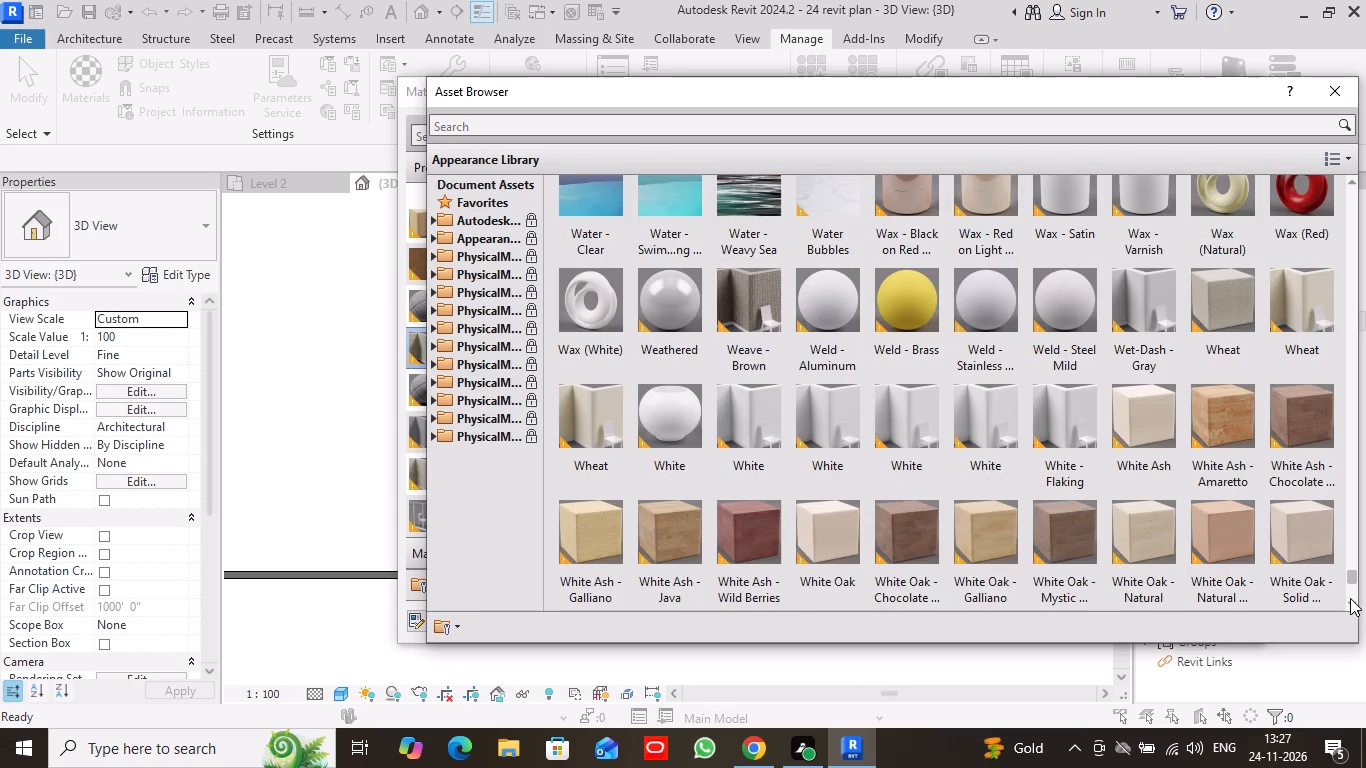
left_click(1350, 598)
left_click(1350, 598)
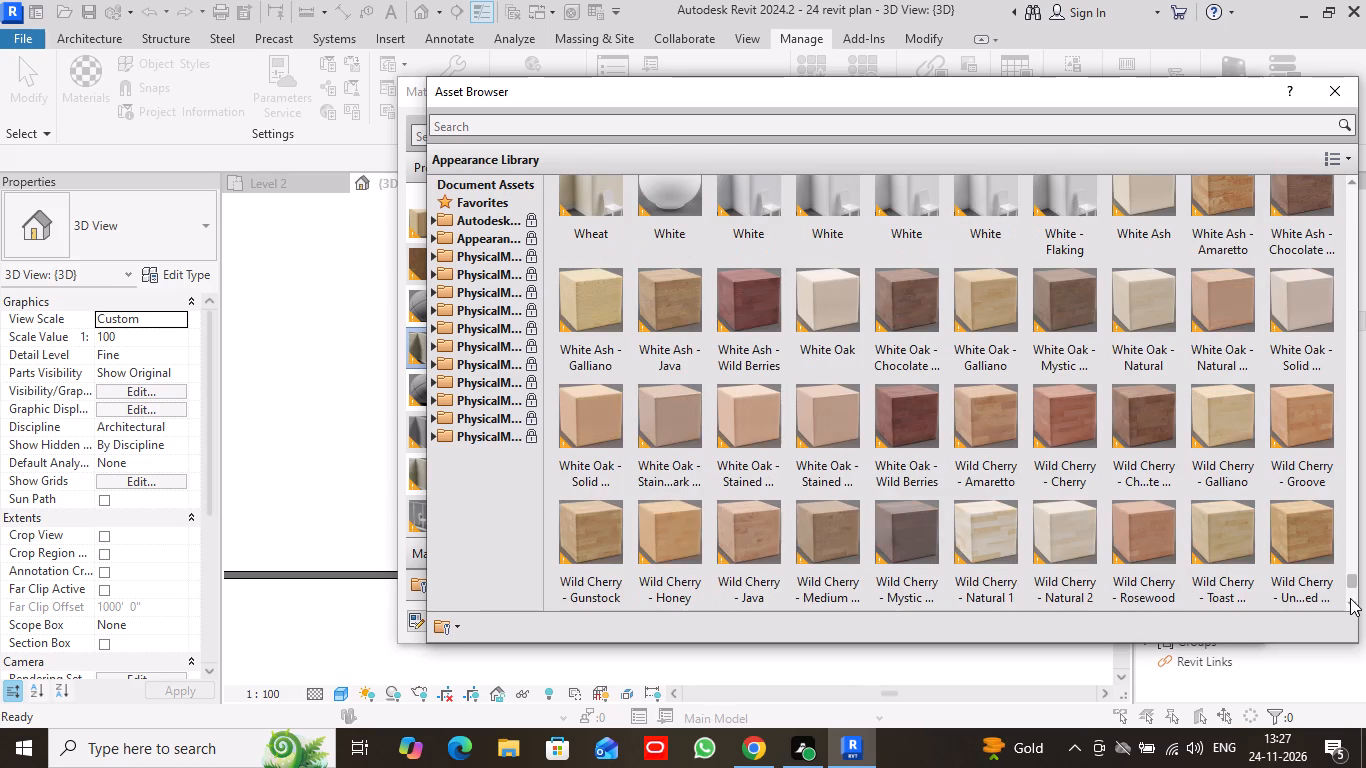
left_click(1350, 598)
left_click(1350, 598)
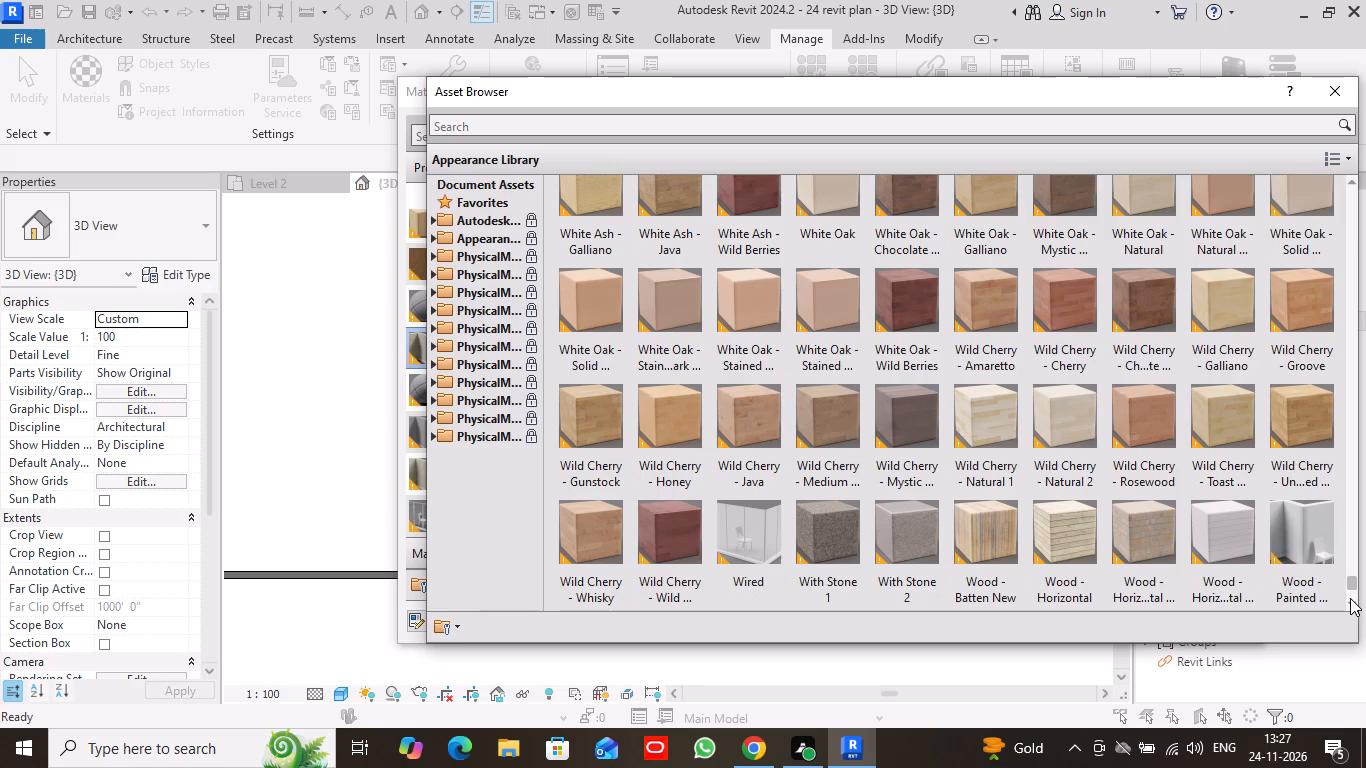
Examine the remaining appearance finishes through Zinc, and go back through the library to the Flooring entries, looking for a wooden look.
left_click(1350, 598)
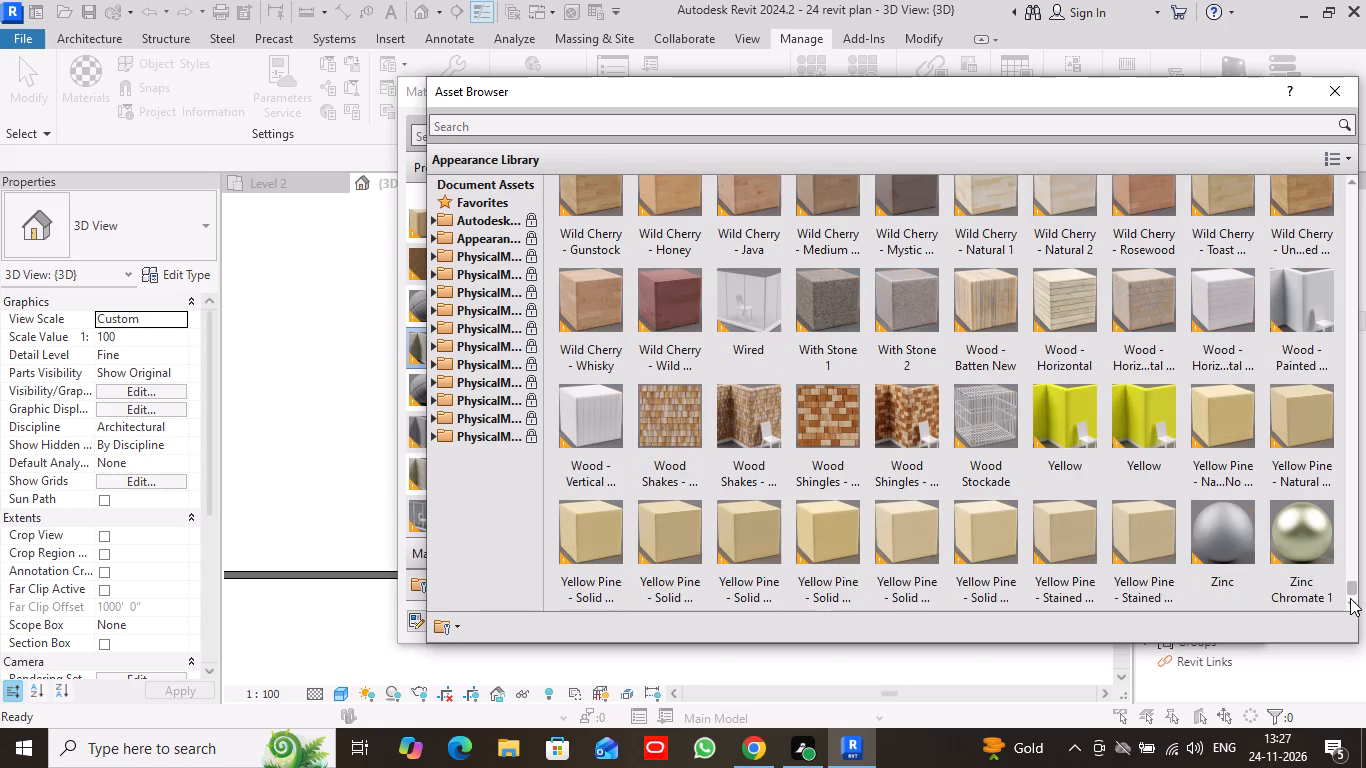
left_click(1350, 598)
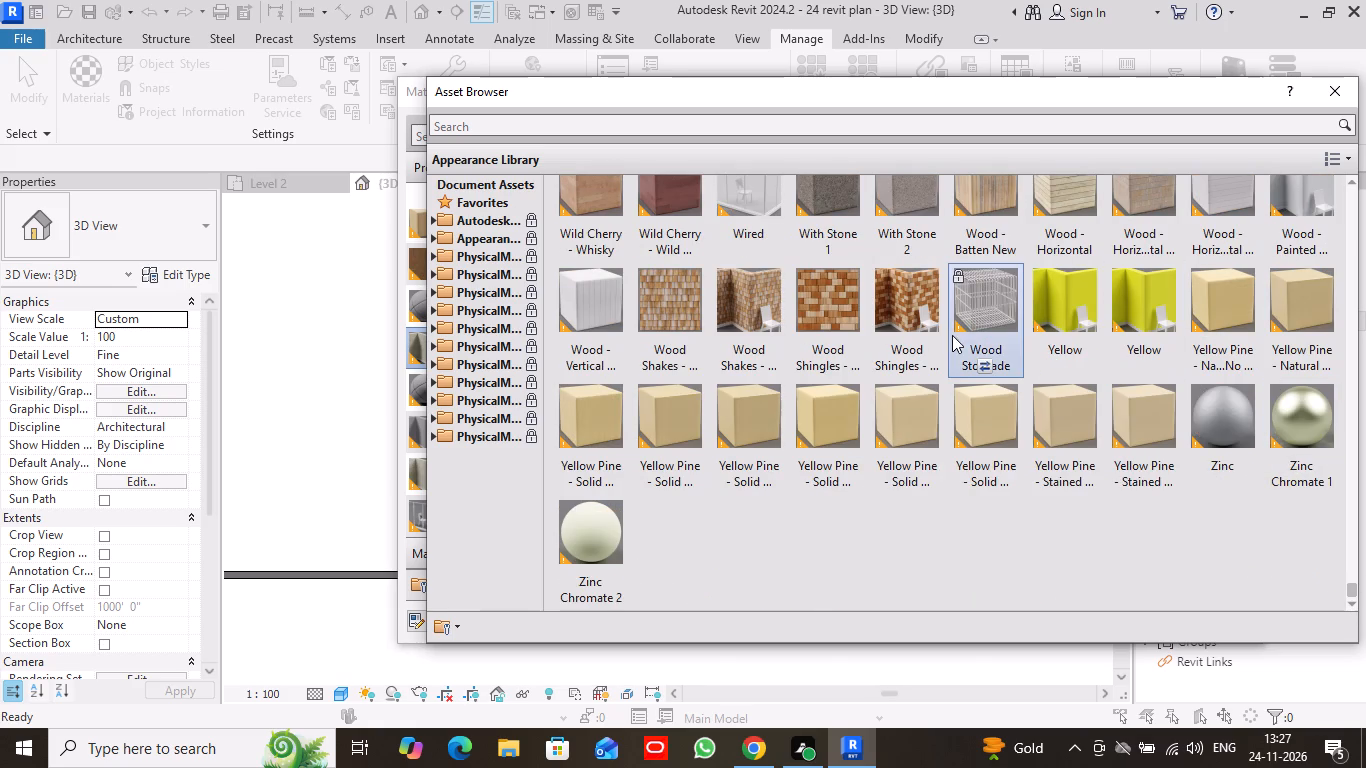
left_click(1352, 178)
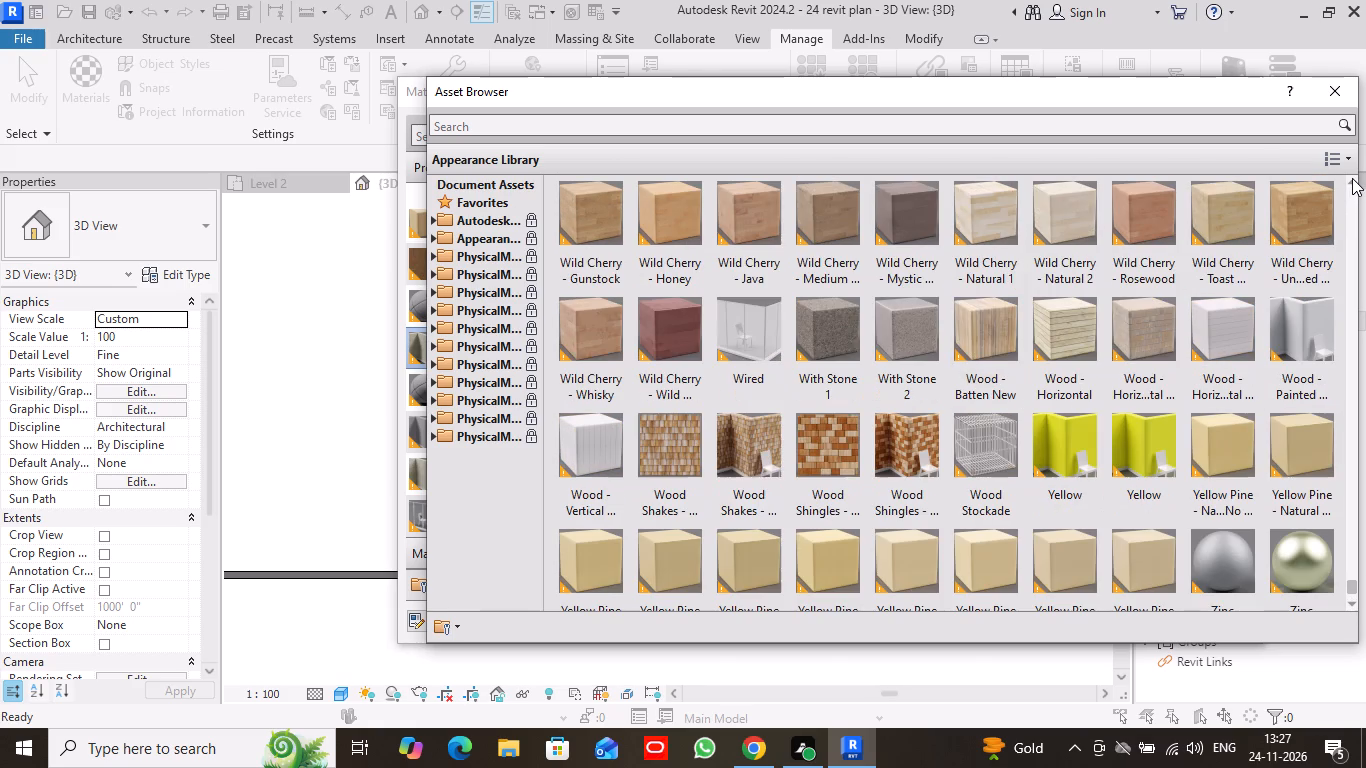
left_click(1352, 178)
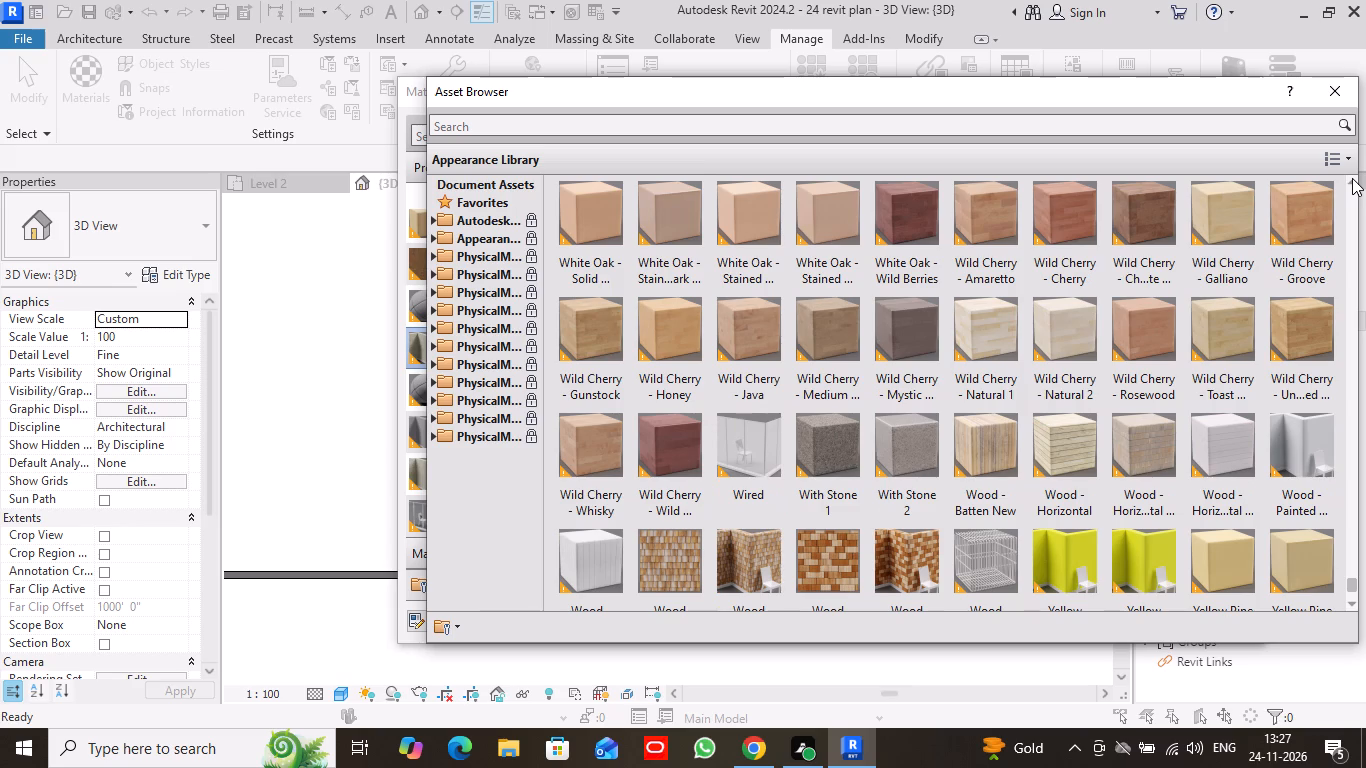
left_click(1352, 178)
left_click(1352, 178)
left_click(1352, 178)
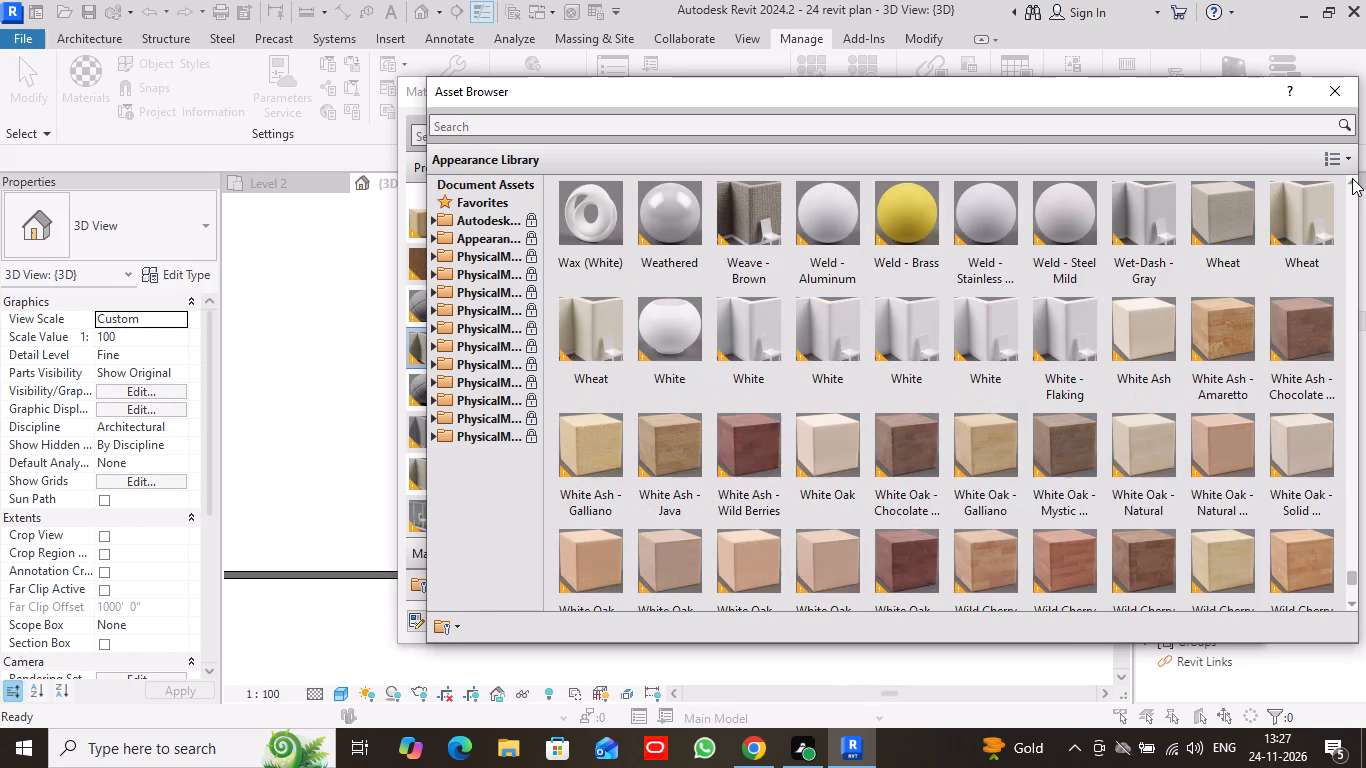
left_click(1352, 178)
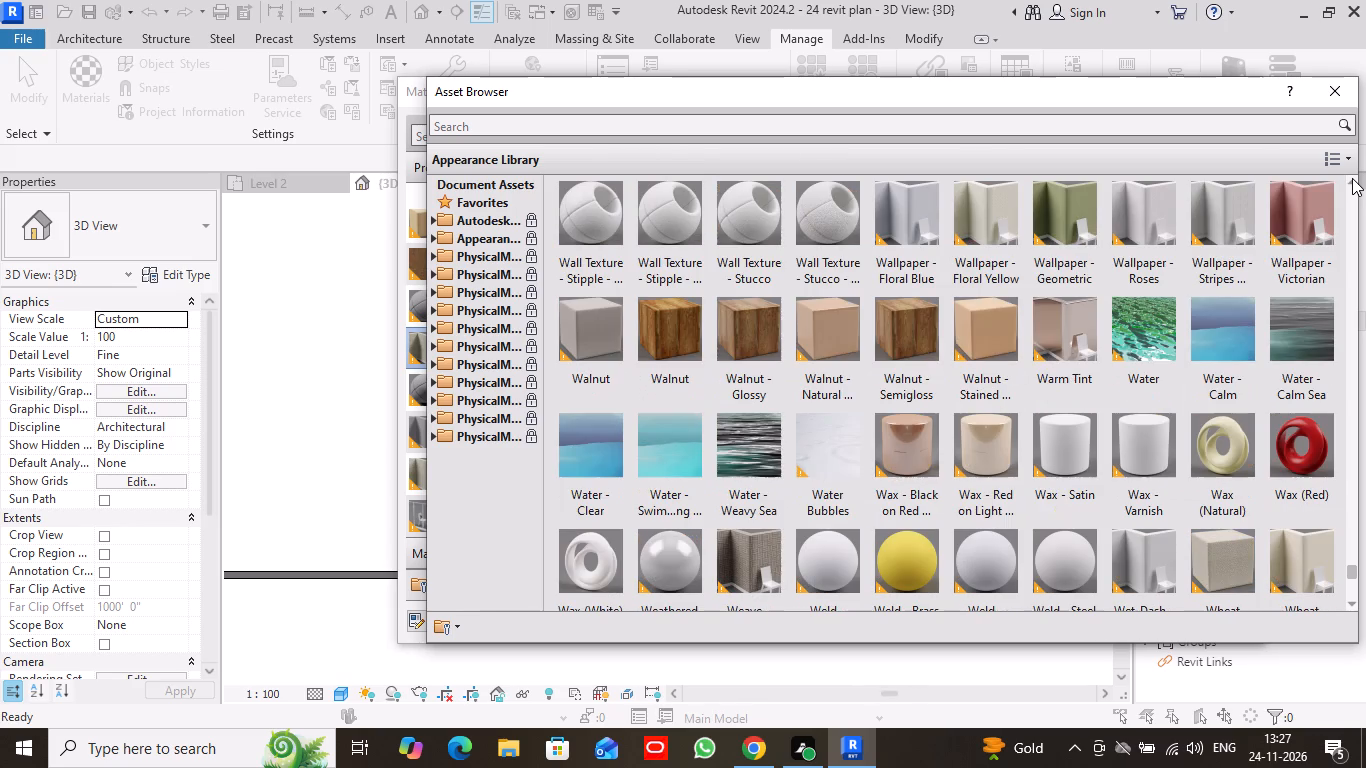
left_click(1352, 178)
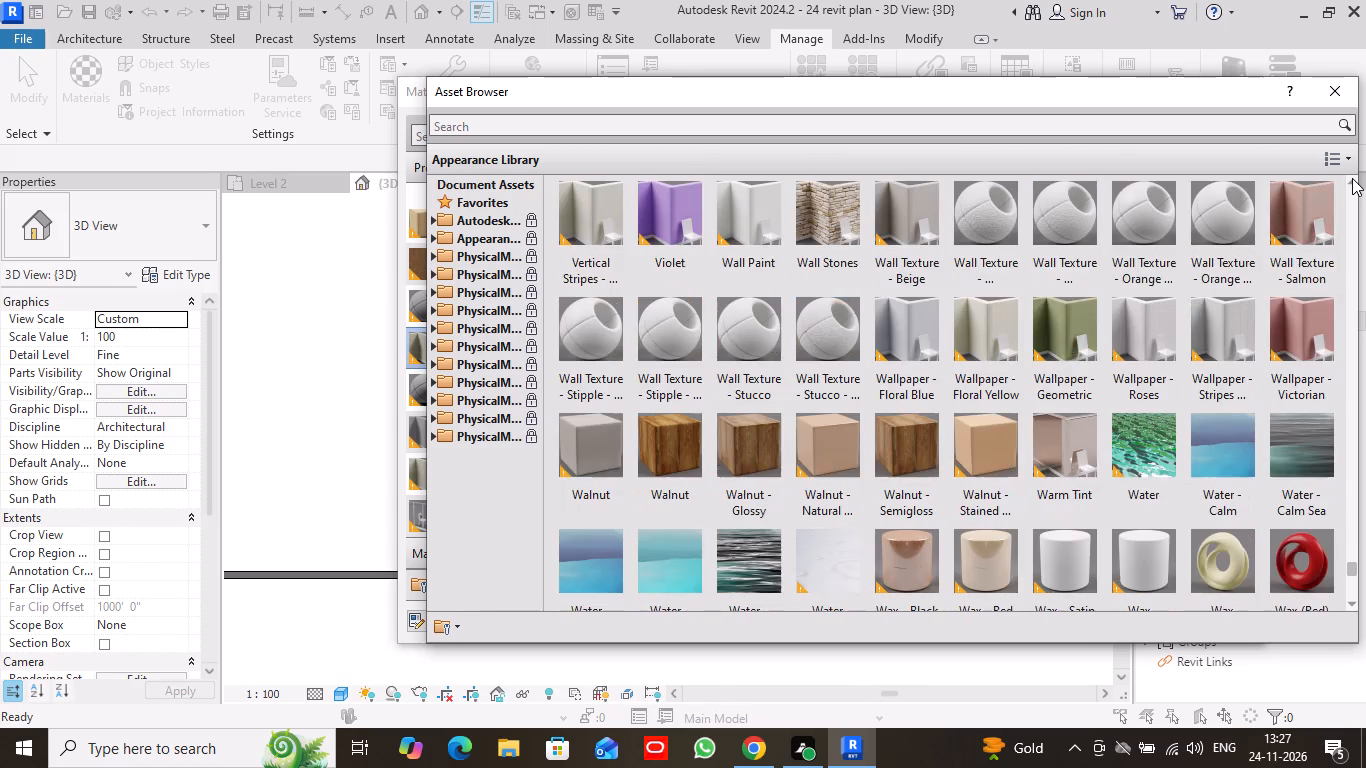
left_click(1352, 178)
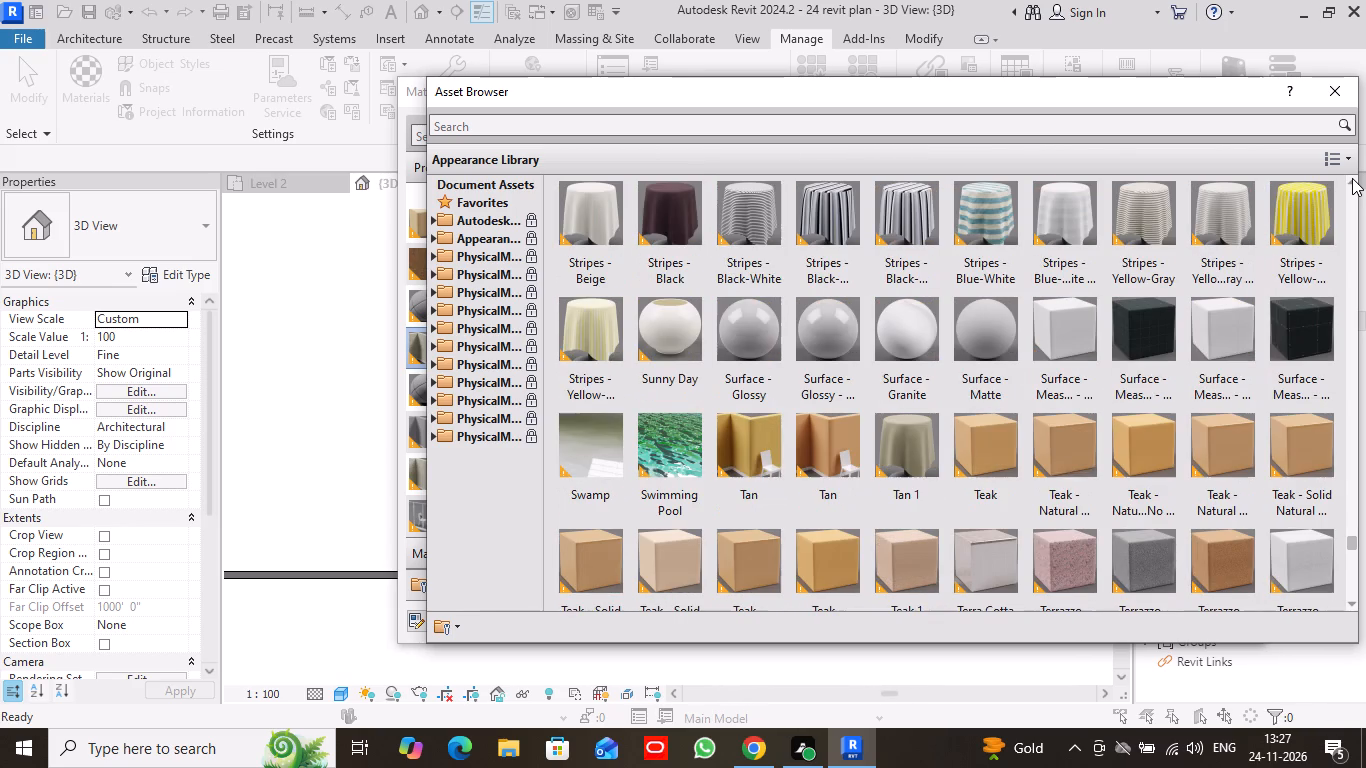
left_click(1352, 178)
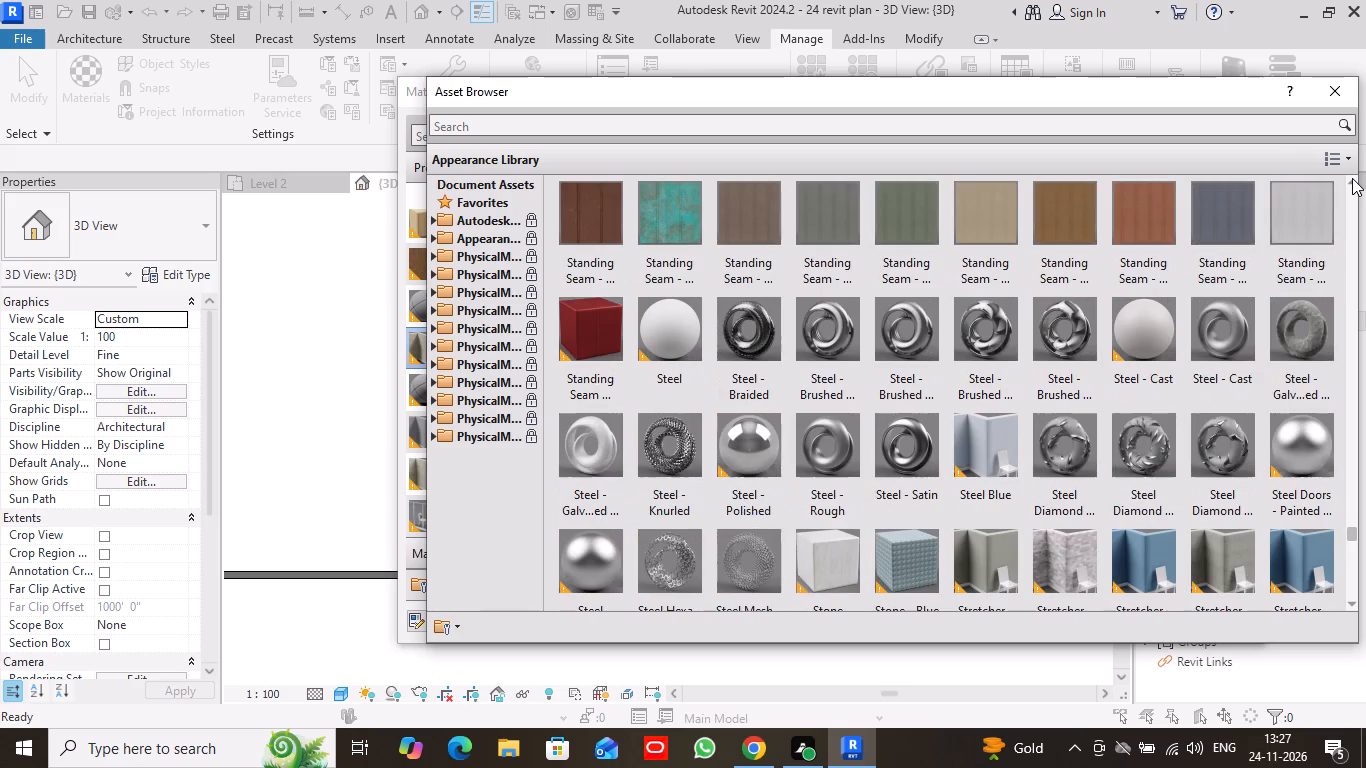
left_click(1352, 178)
left_click(1352, 178)
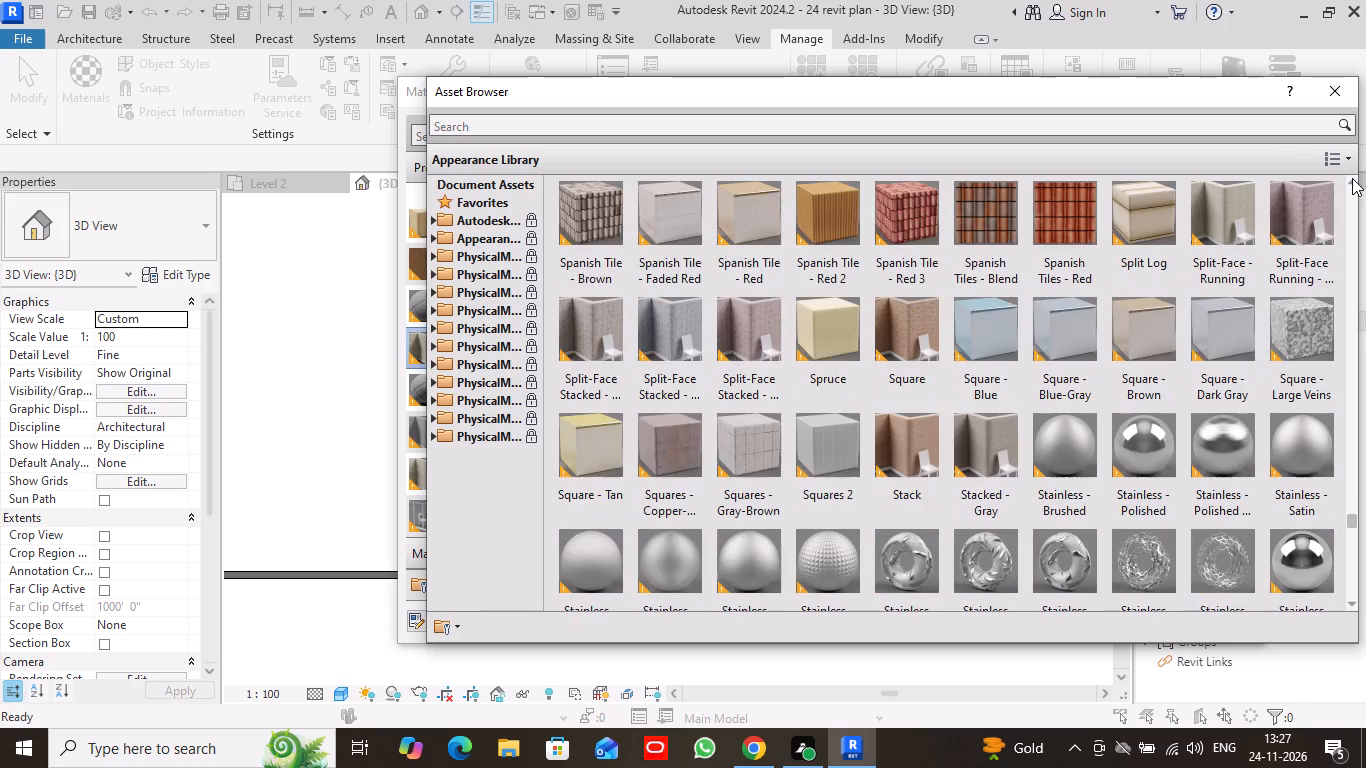
left_click(1352, 178)
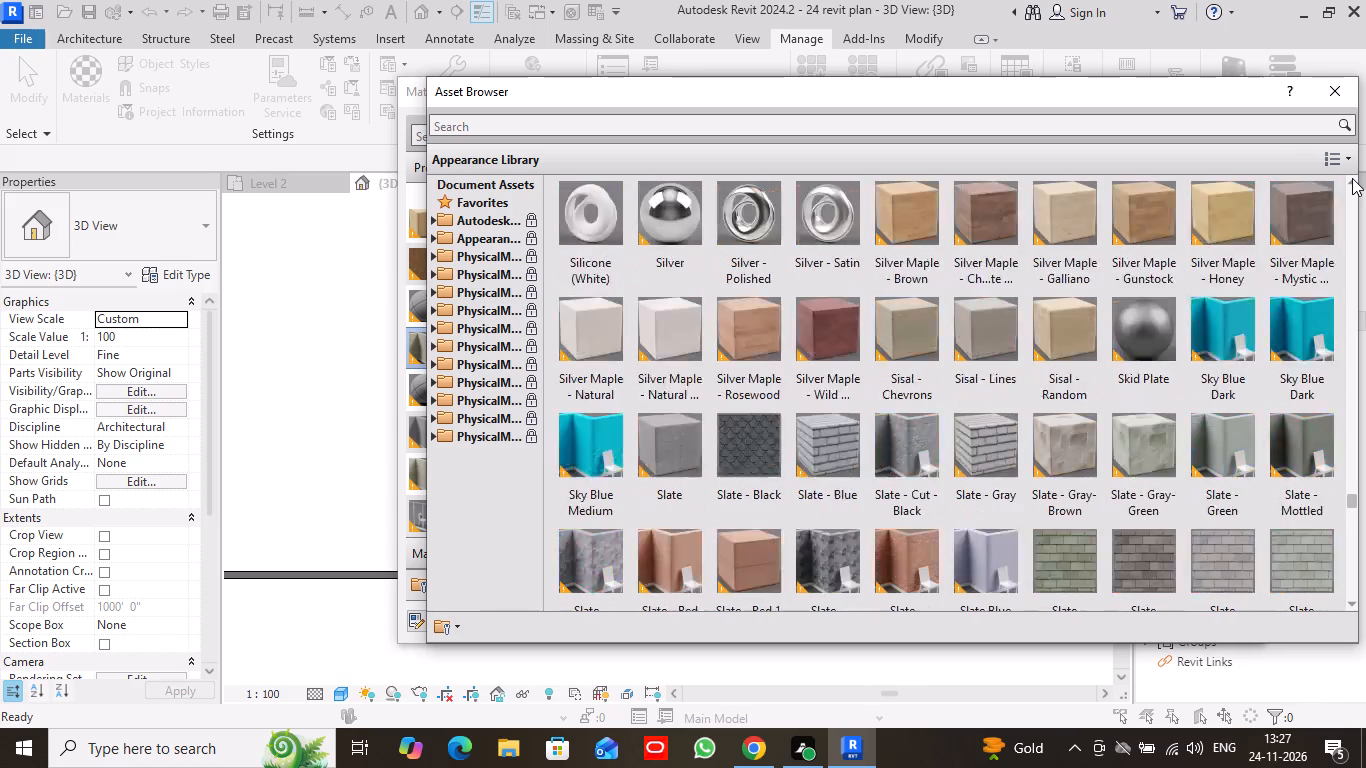
left_click(1352, 178)
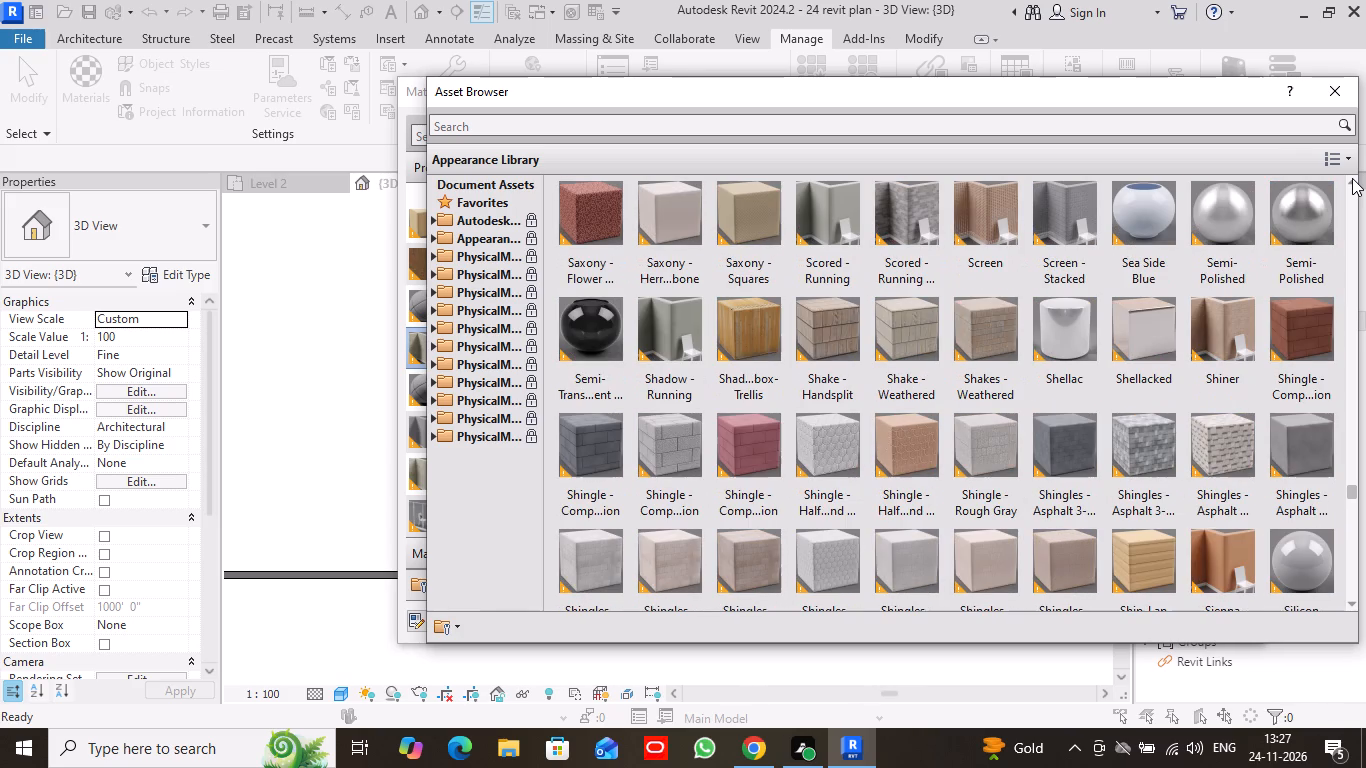
left_click(1352, 178)
double_click(1352, 178)
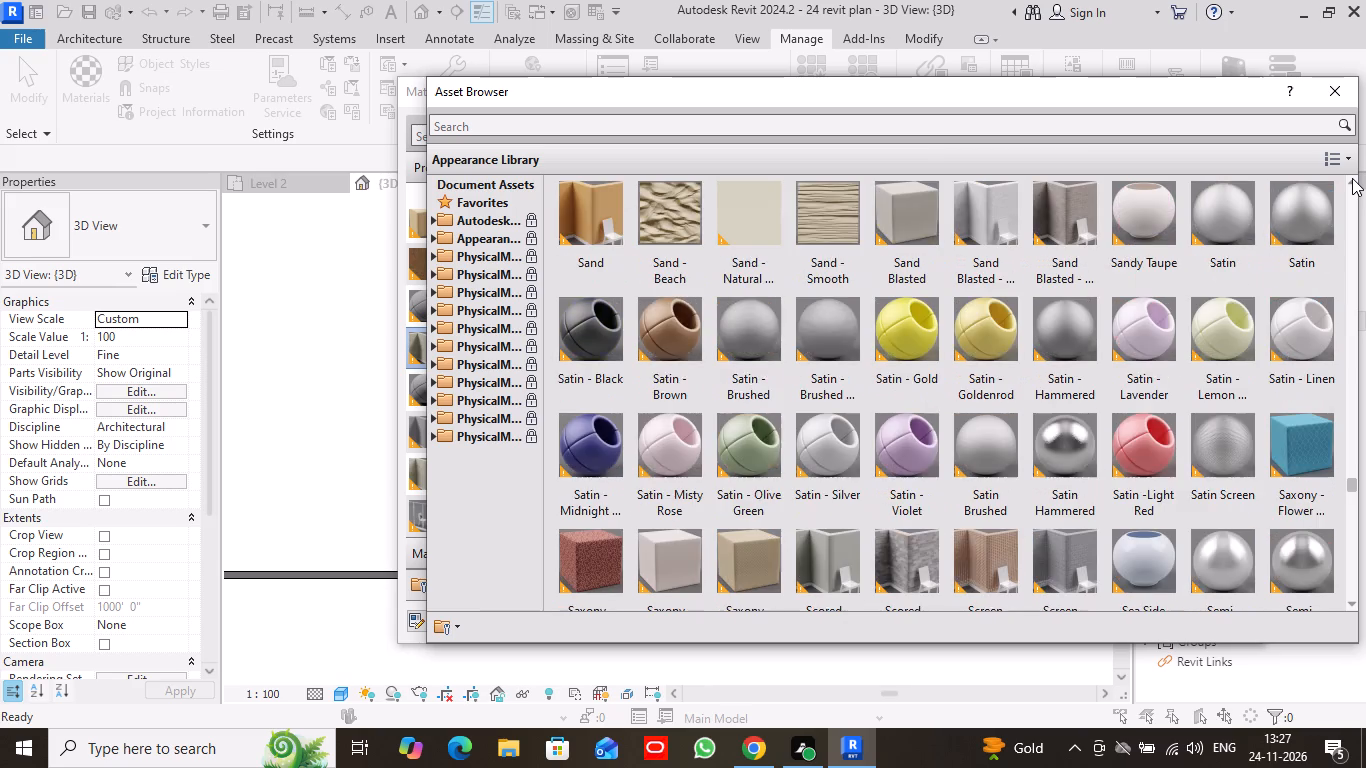
left_click(1352, 178)
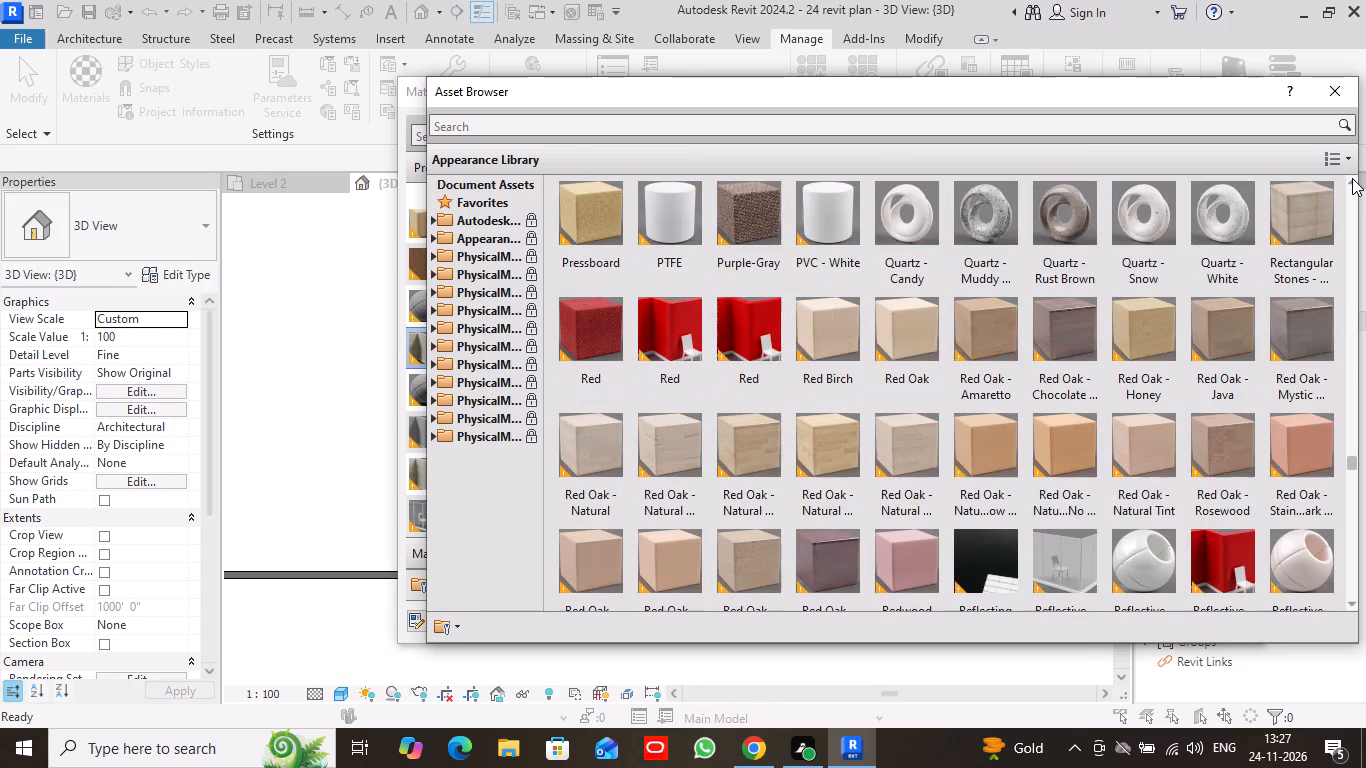
left_click(1352, 178)
left_click(1352, 178)
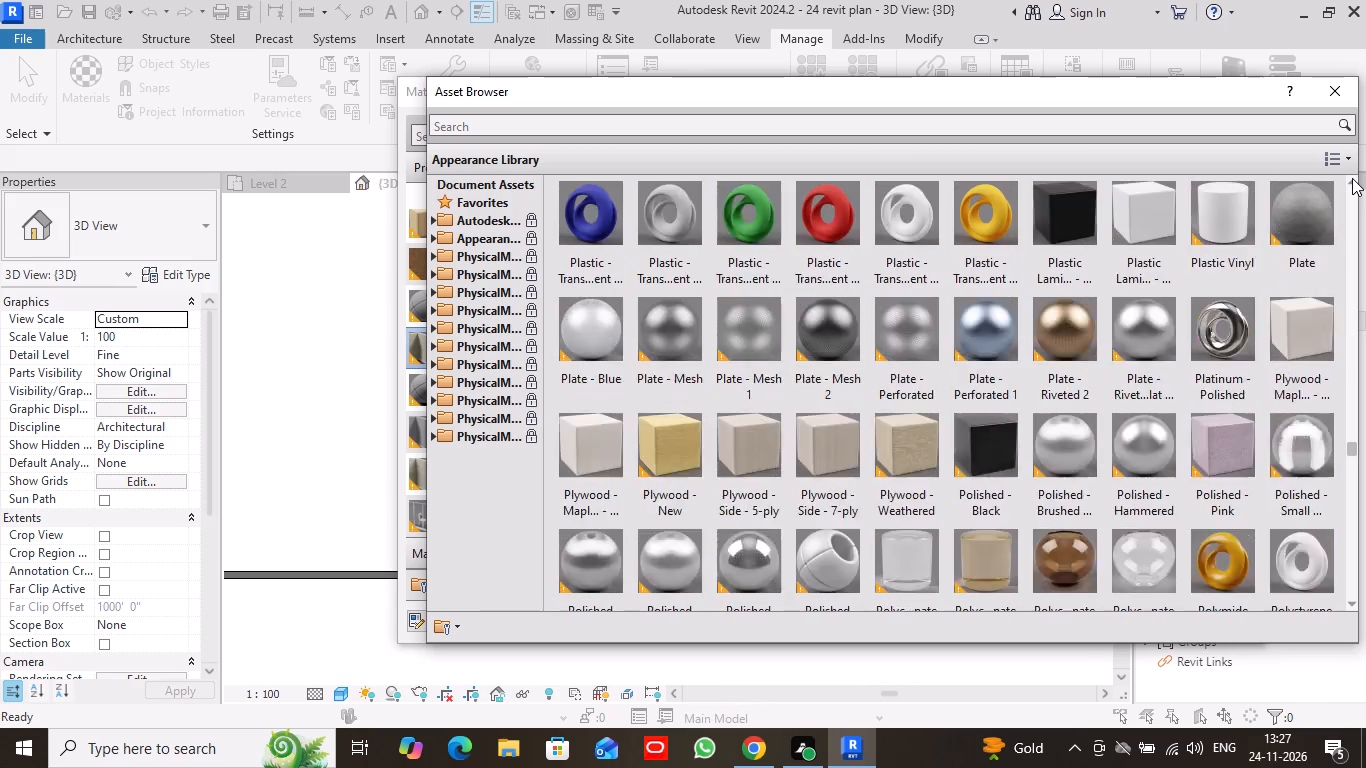
triple_click(1352, 178)
triple_click(1352, 178)
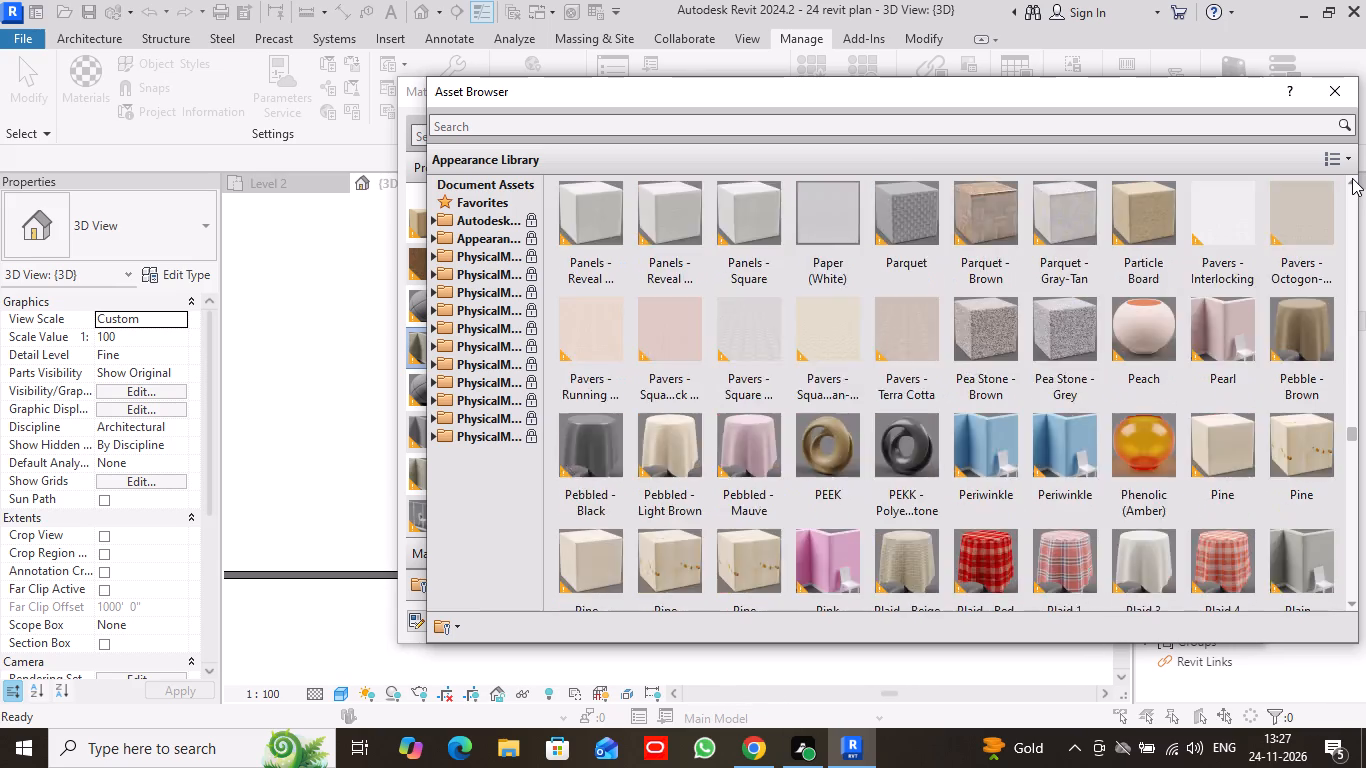
double_click(1352, 178)
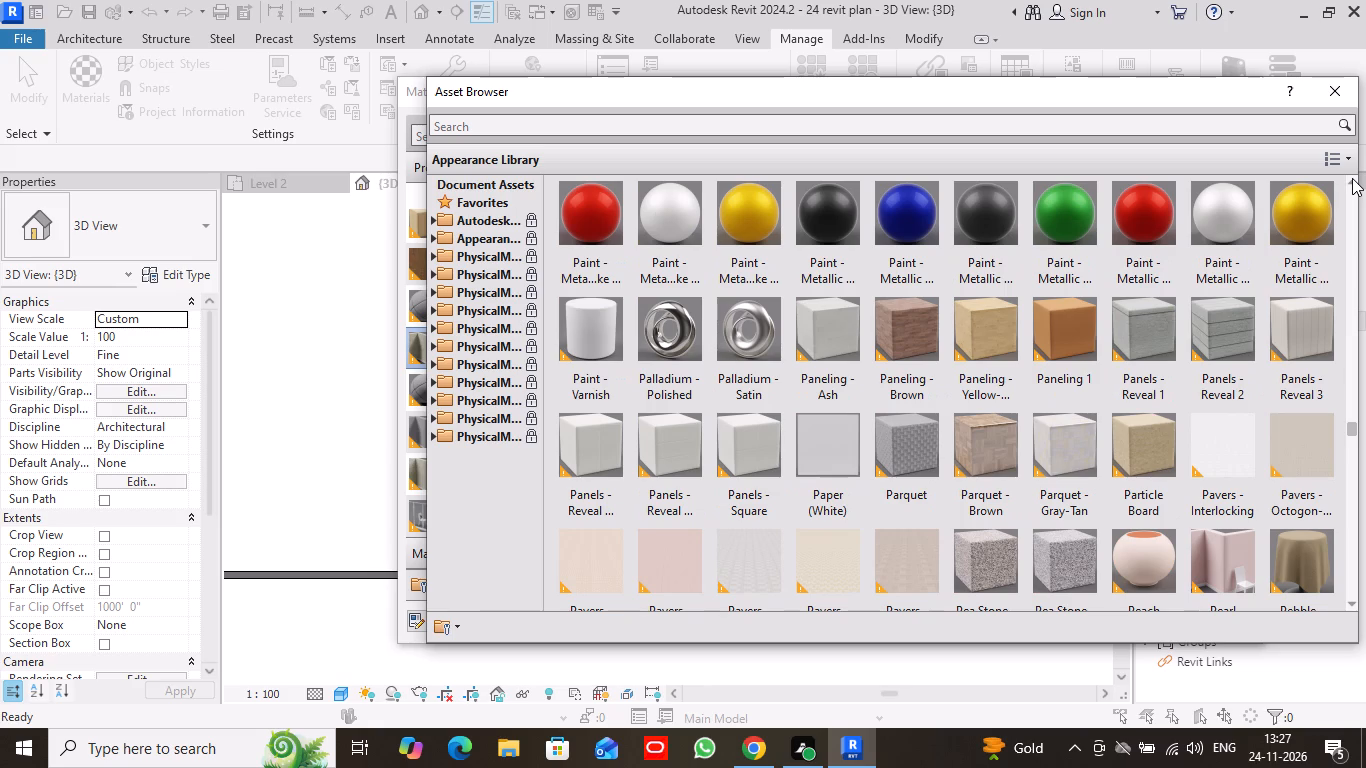
left_click(1352, 178)
left_click(1352, 178)
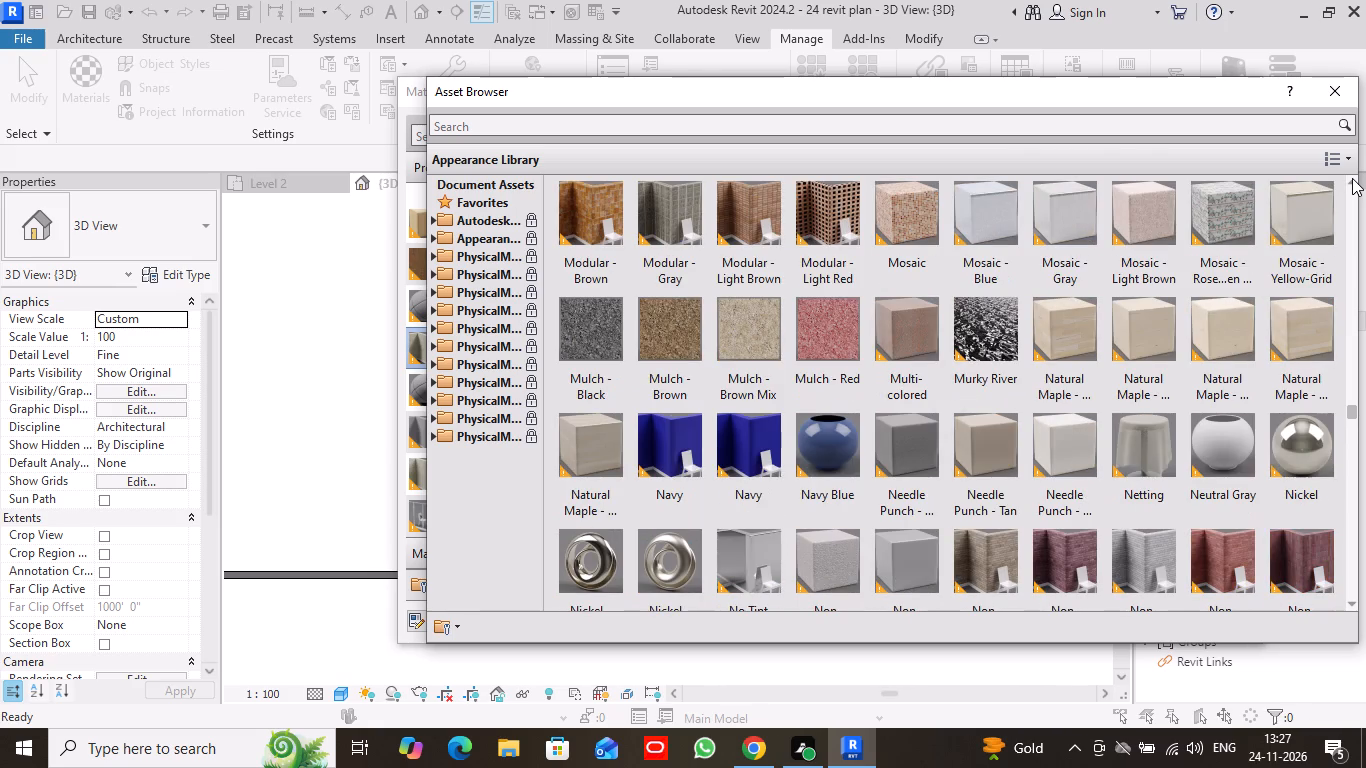
left_click(1352, 178)
left_click(1352, 178)
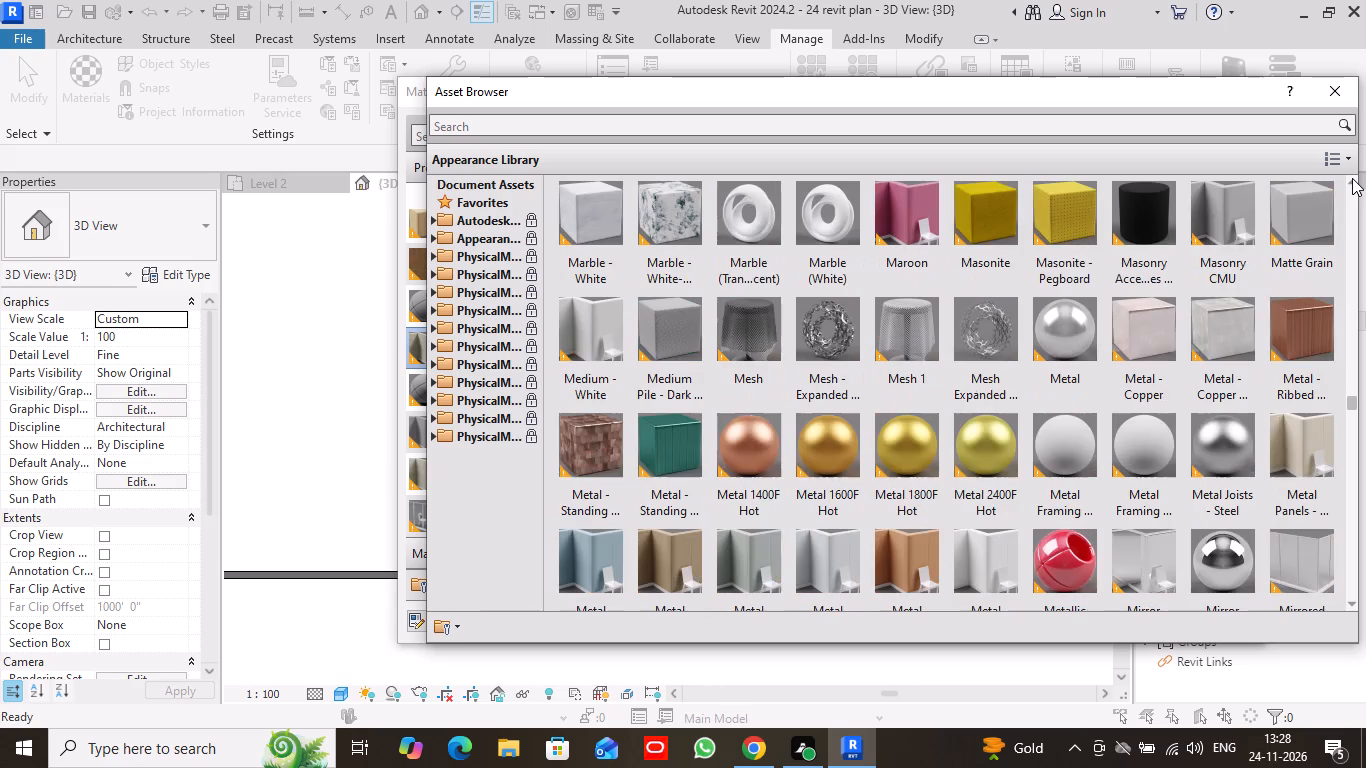
left_click(1352, 178)
left_click(1352, 178)
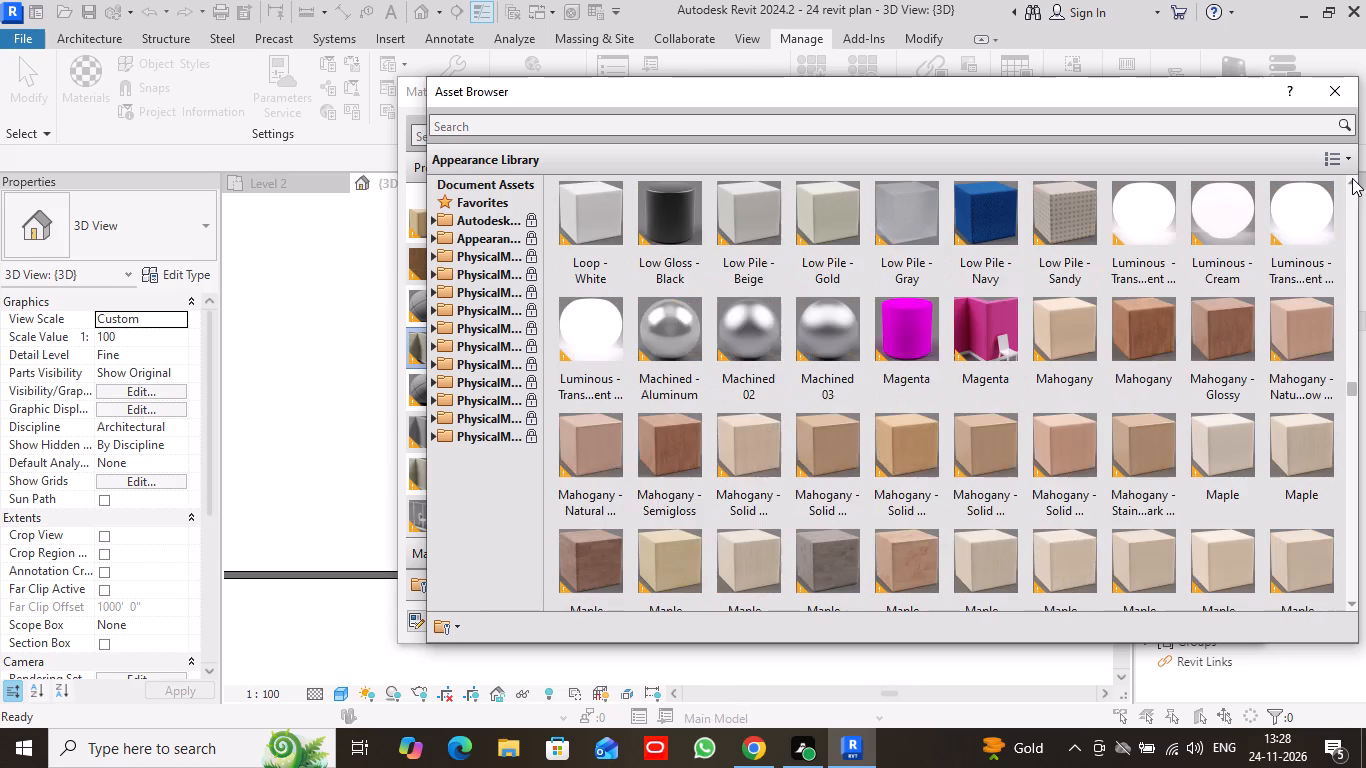
left_click(1352, 178)
double_click(1352, 178)
left_click(1352, 178)
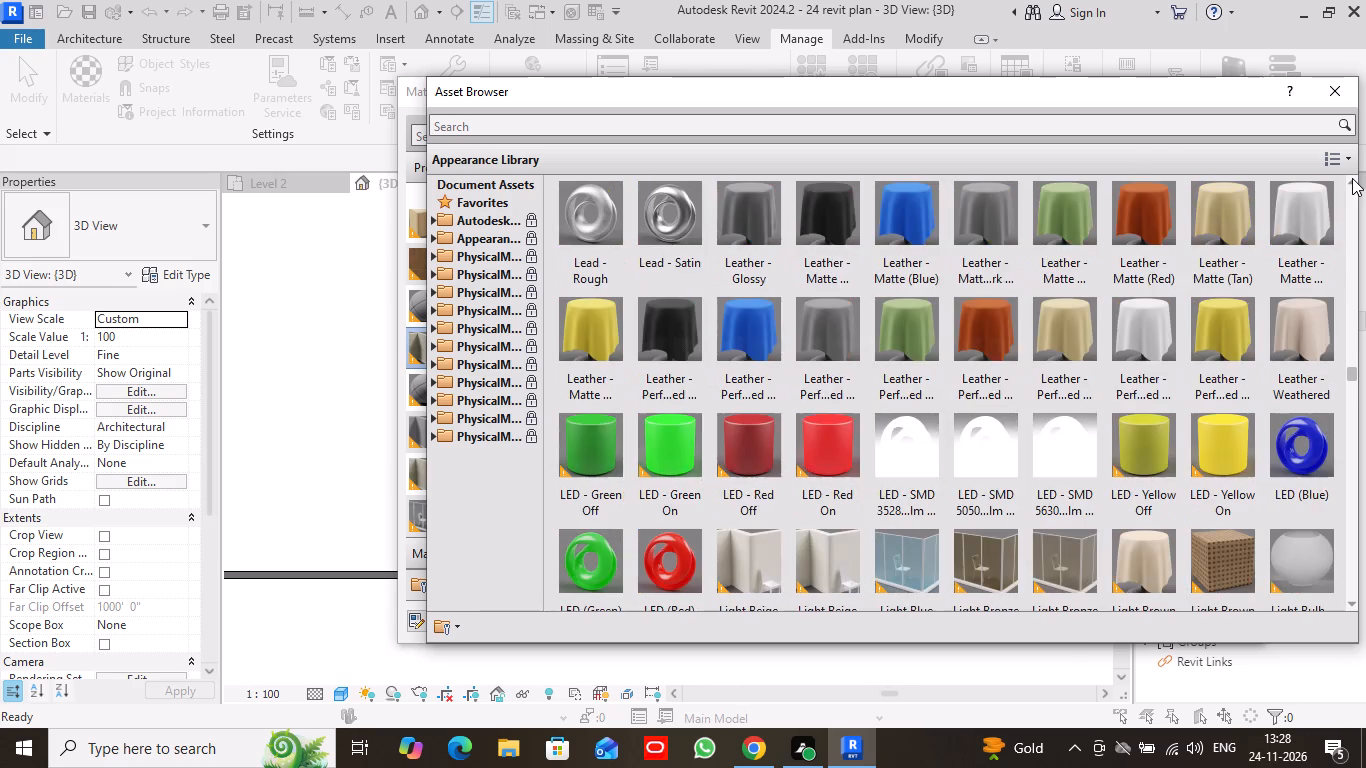
left_click(1352, 178)
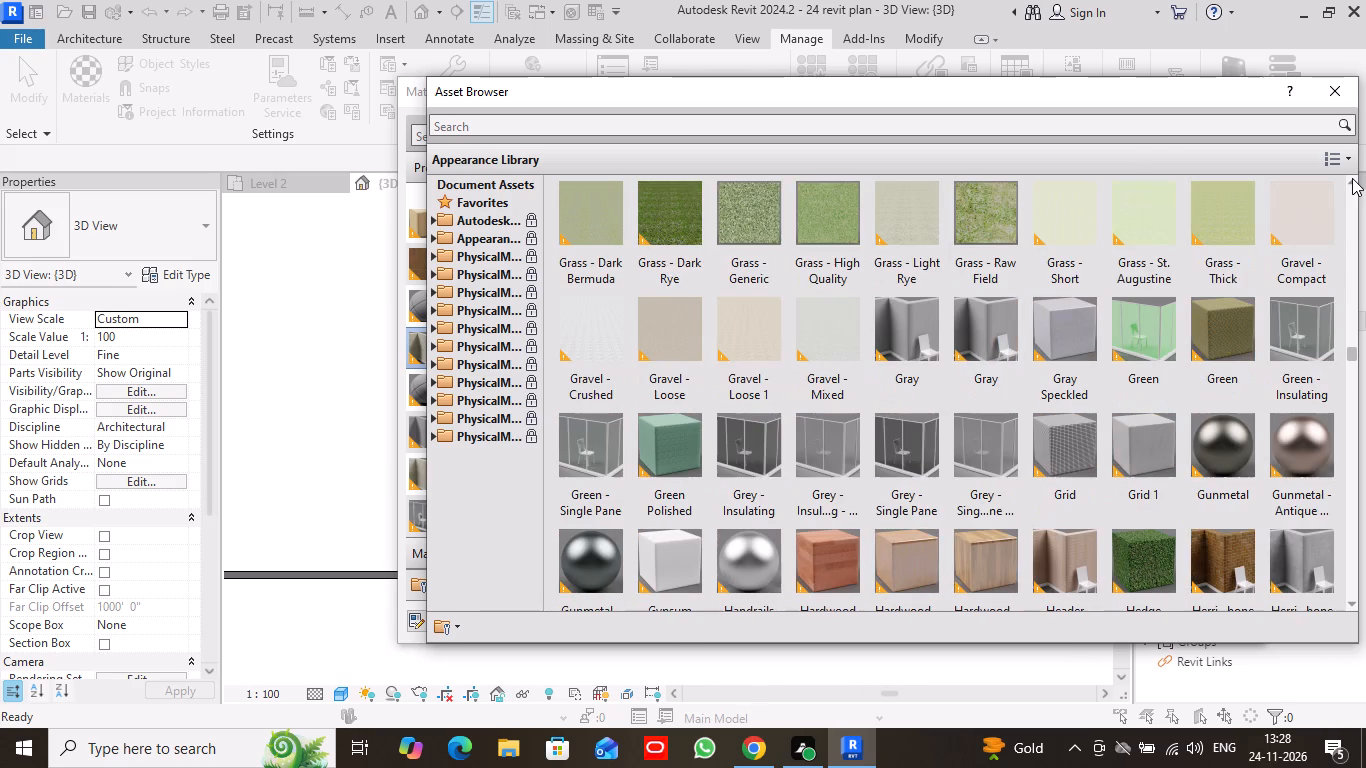
left_click(1352, 178)
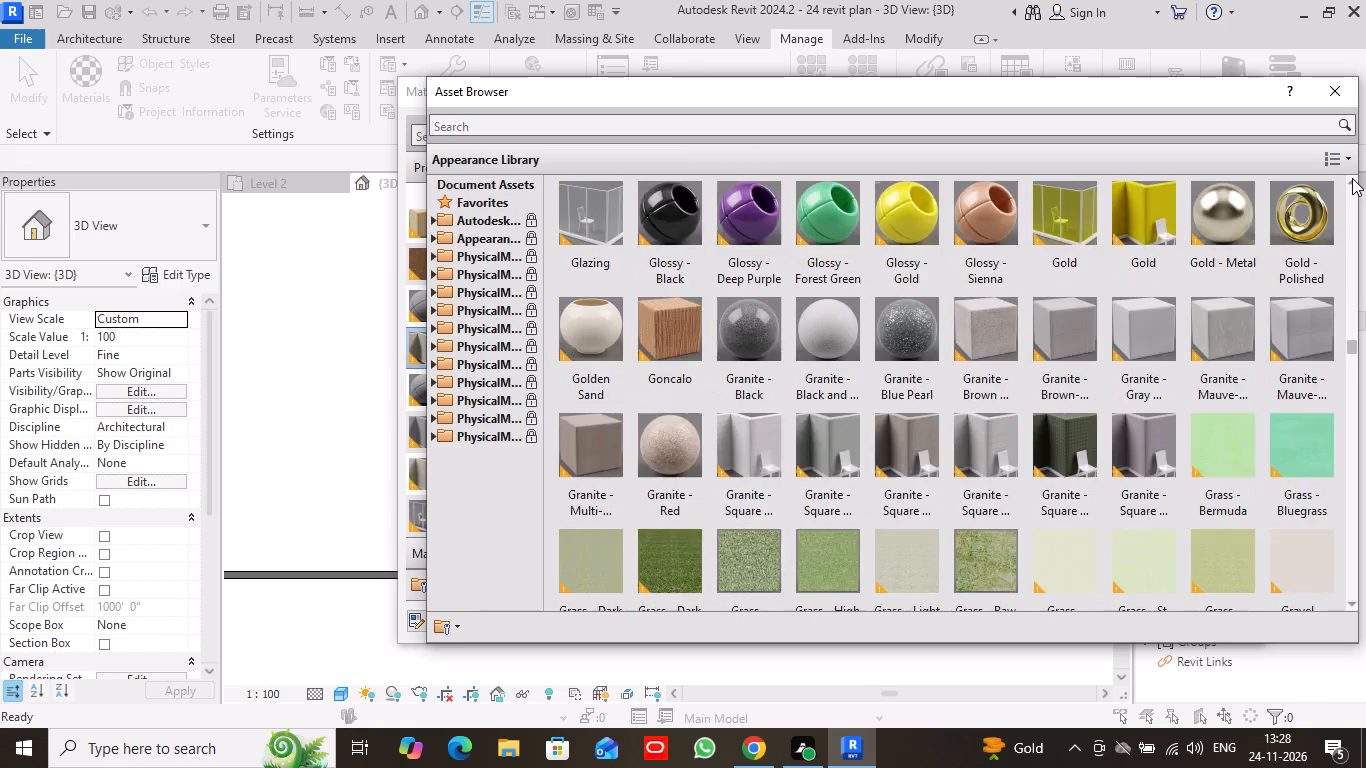
double_click(1352, 178)
double_click(1352, 178)
triple_click(1352, 178)
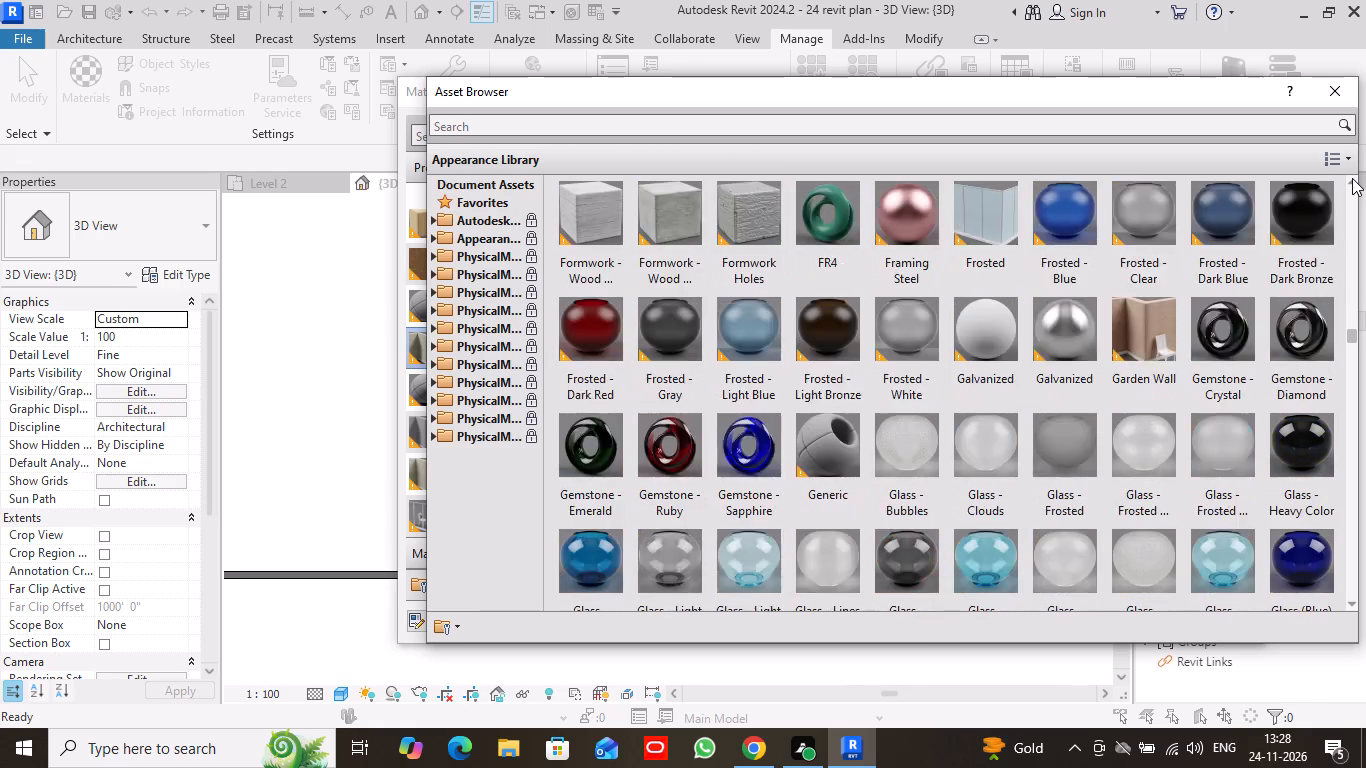
left_click(1352, 178)
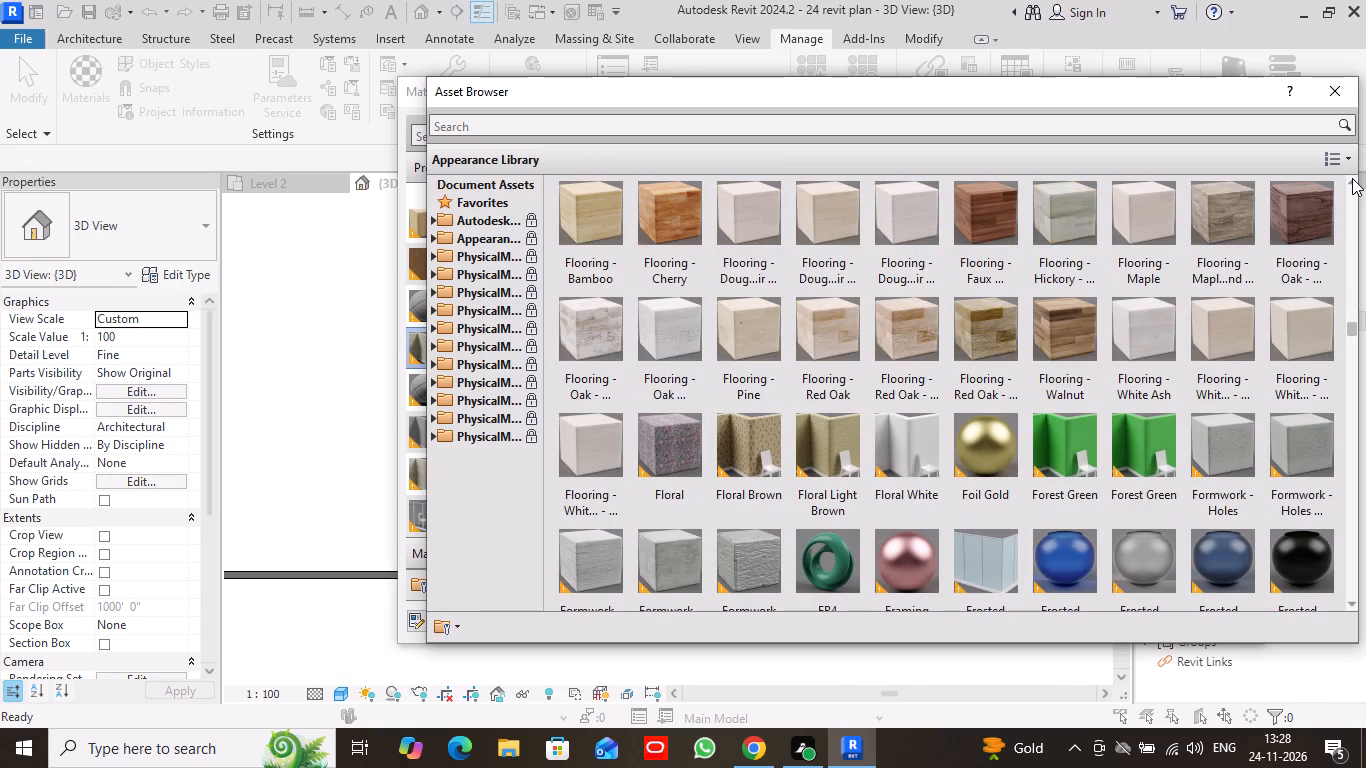
left_click(1352, 178)
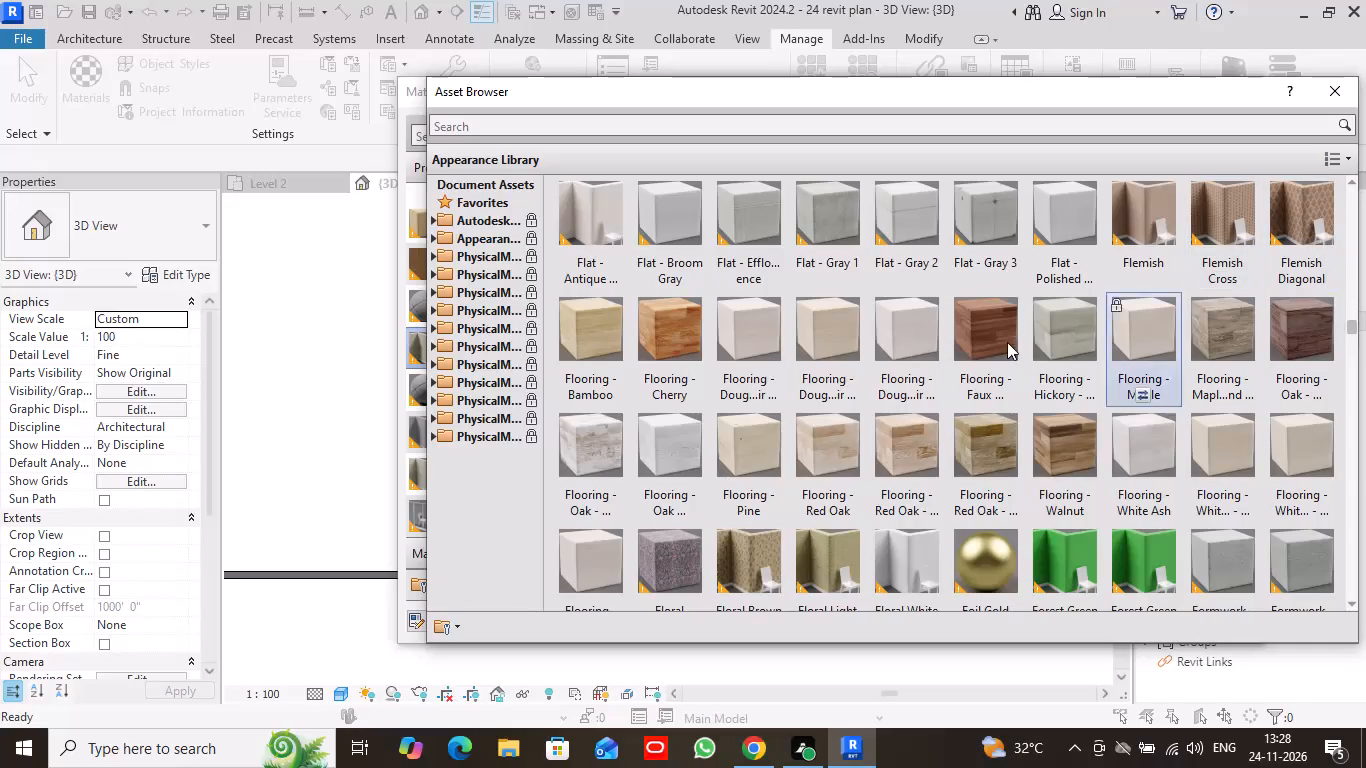
Replace the face material's appearance with the Flooring - Faux Mahogany asset, apply it and close the materials.
left_click(985, 392)
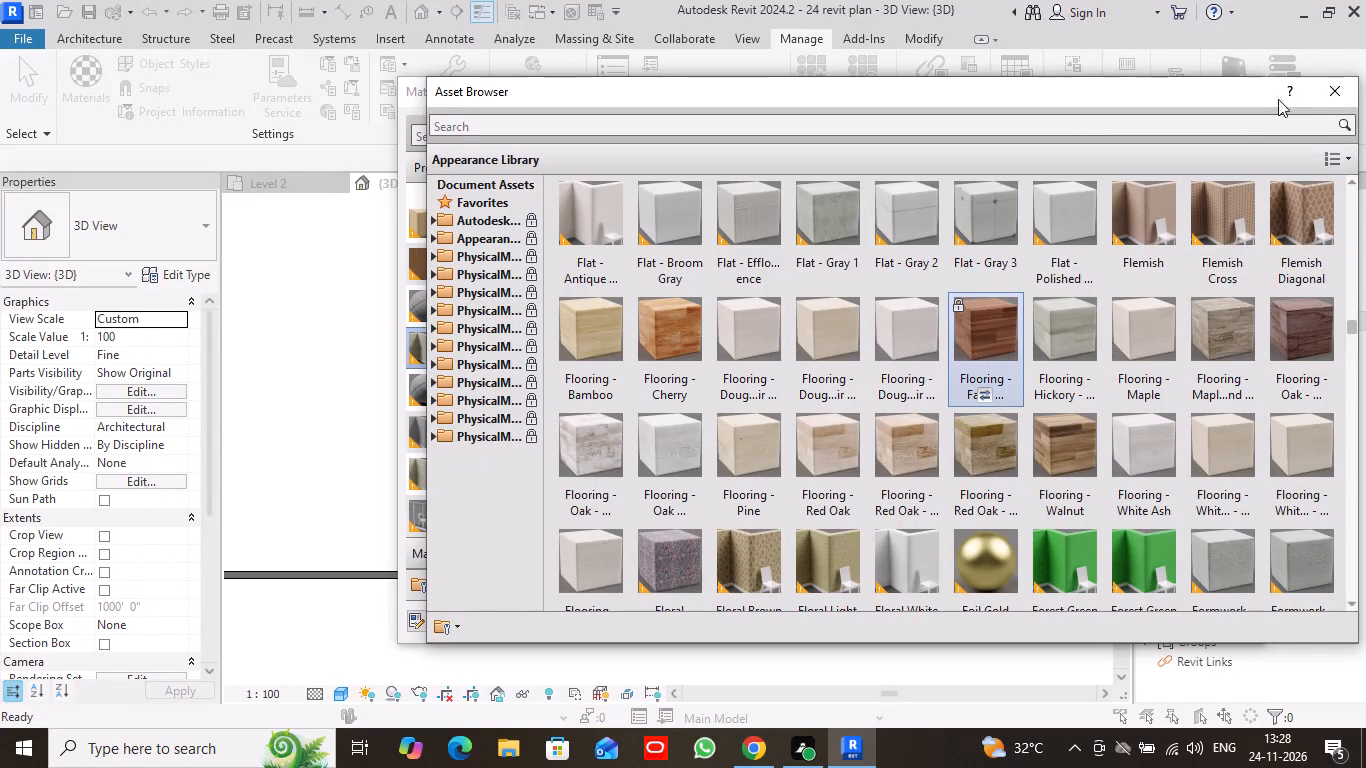
left_click(1339, 85)
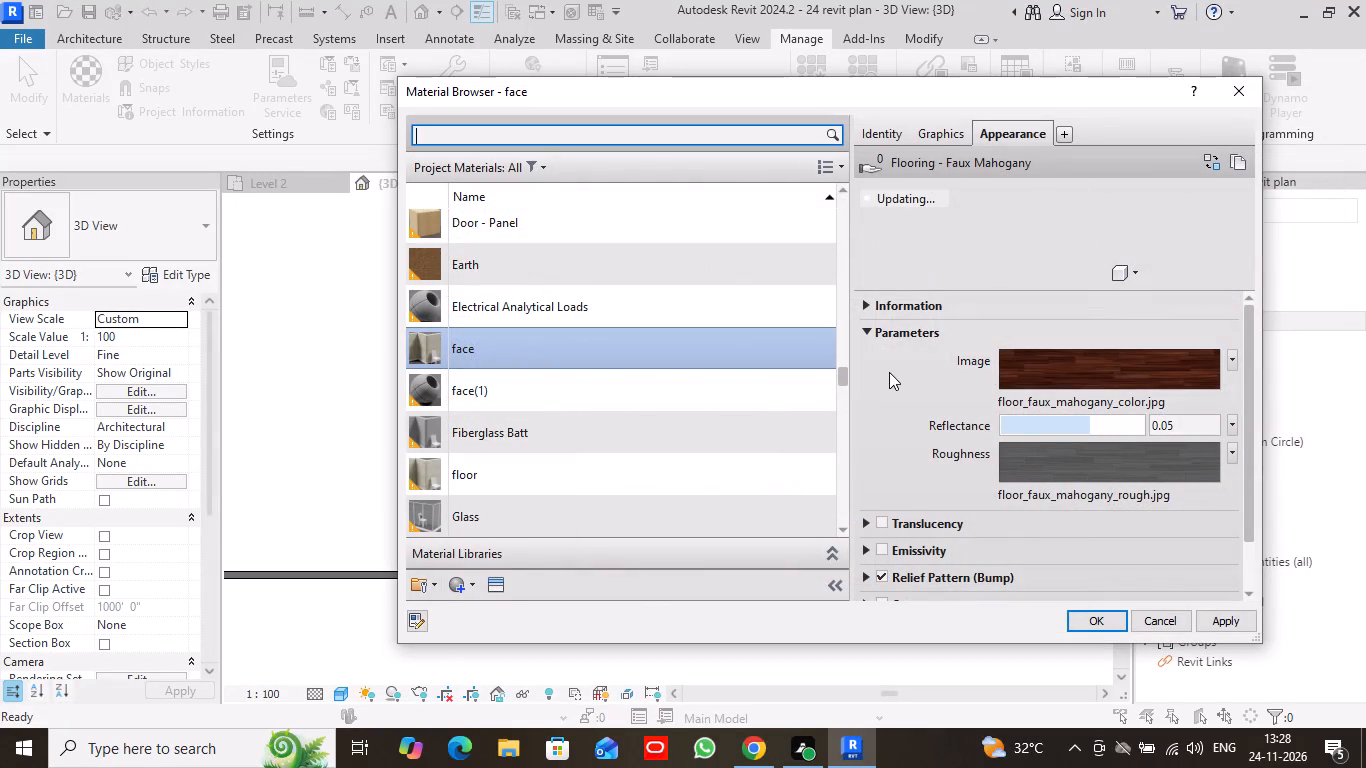
left_click(949, 129)
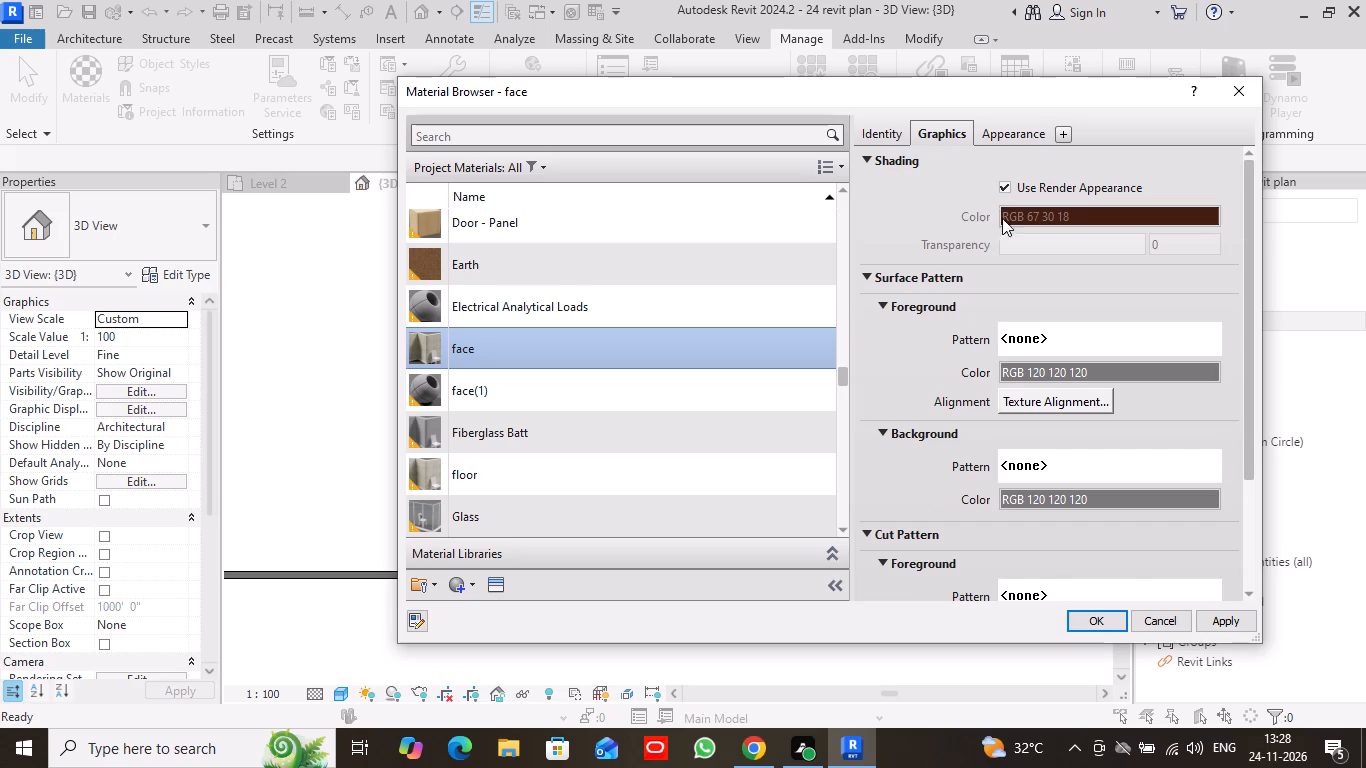
left_click(1007, 125)
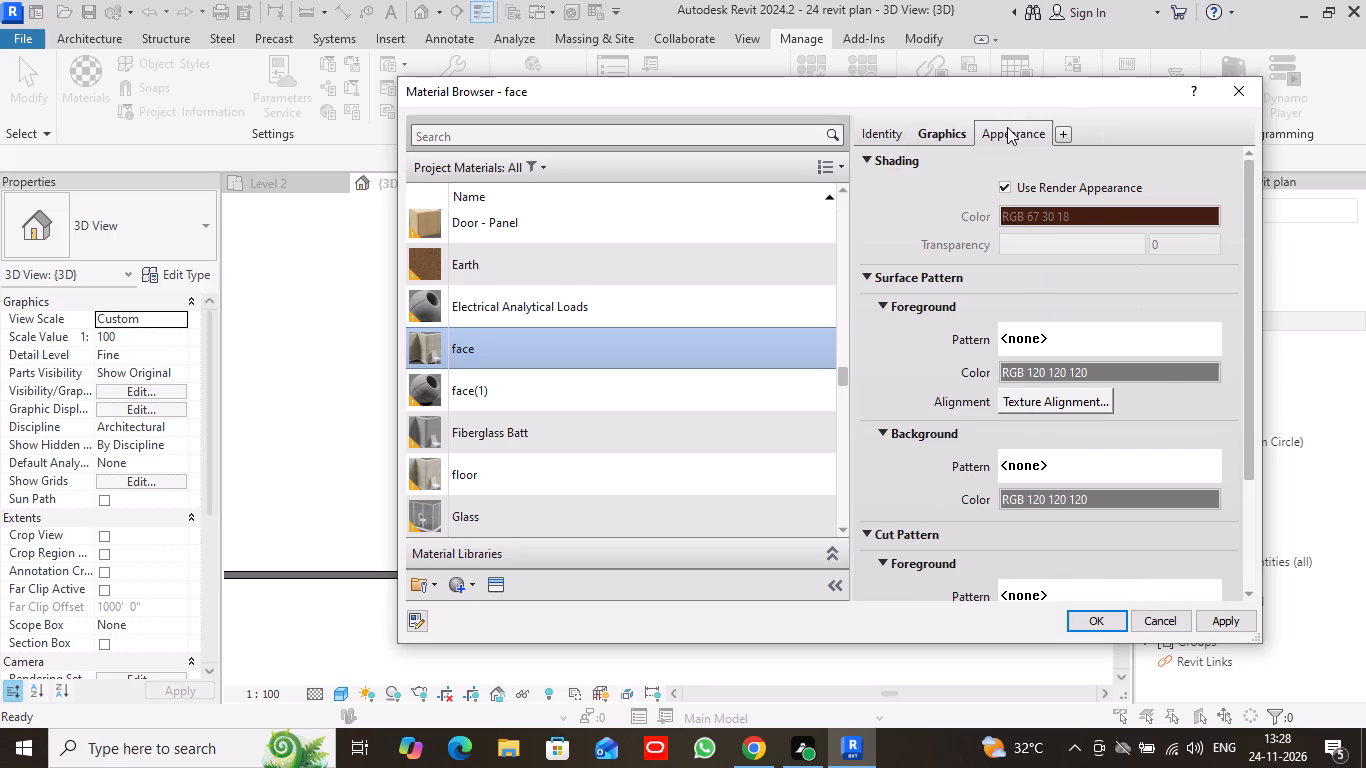
left_click(1222, 622)
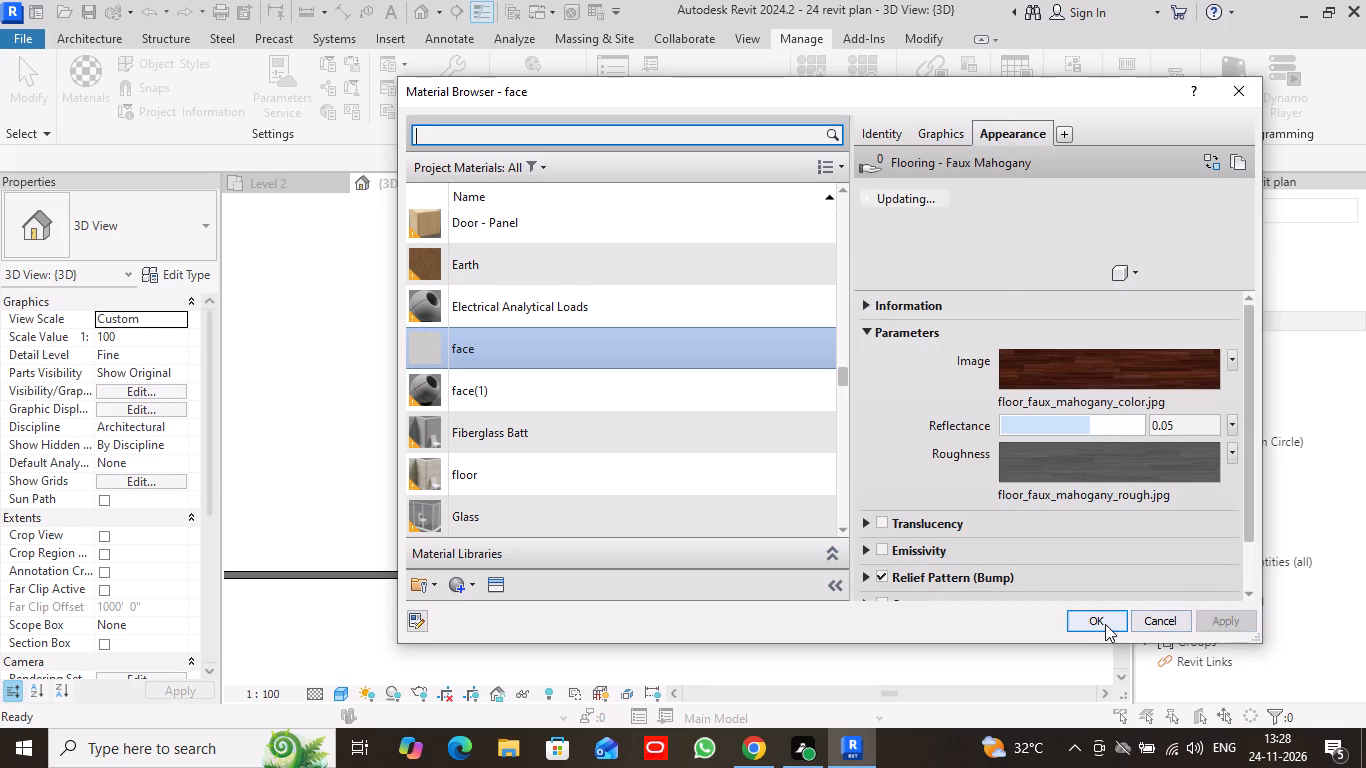
left_click(1103, 624)
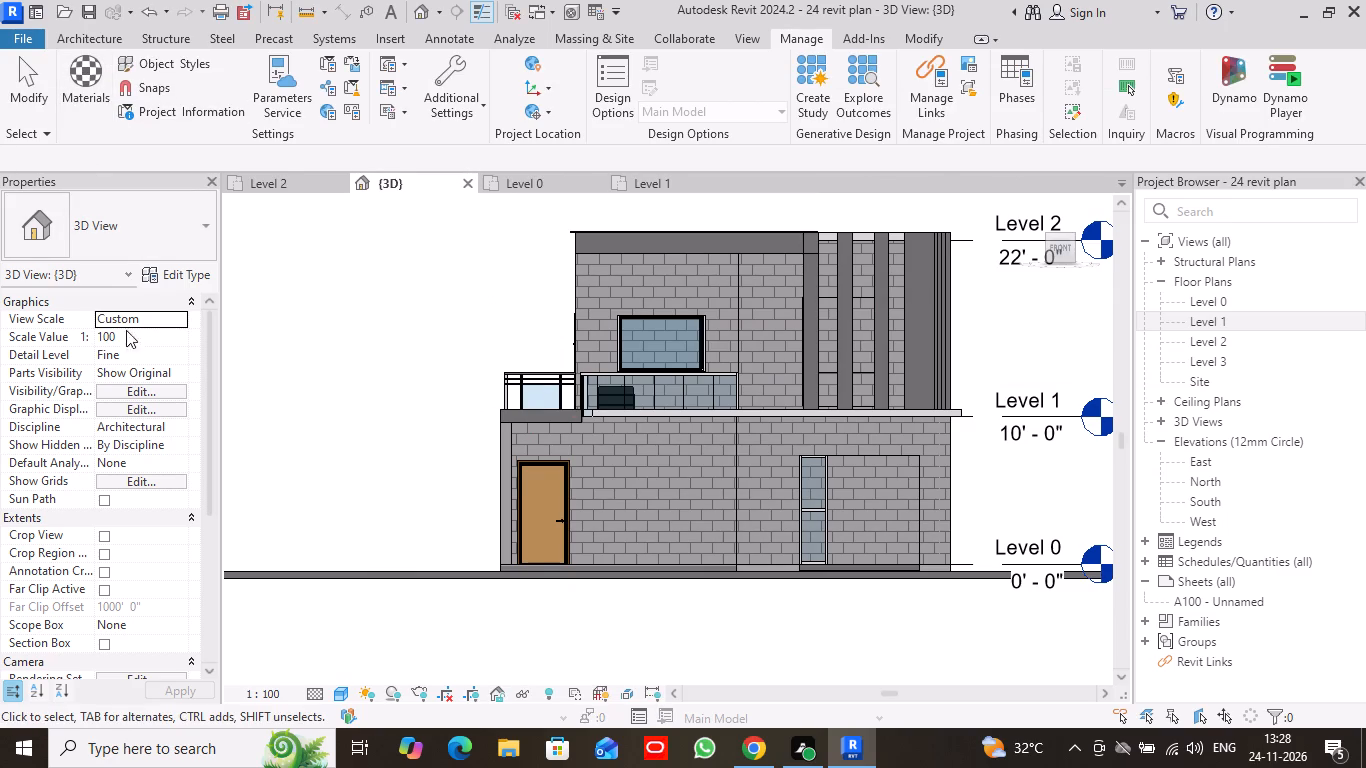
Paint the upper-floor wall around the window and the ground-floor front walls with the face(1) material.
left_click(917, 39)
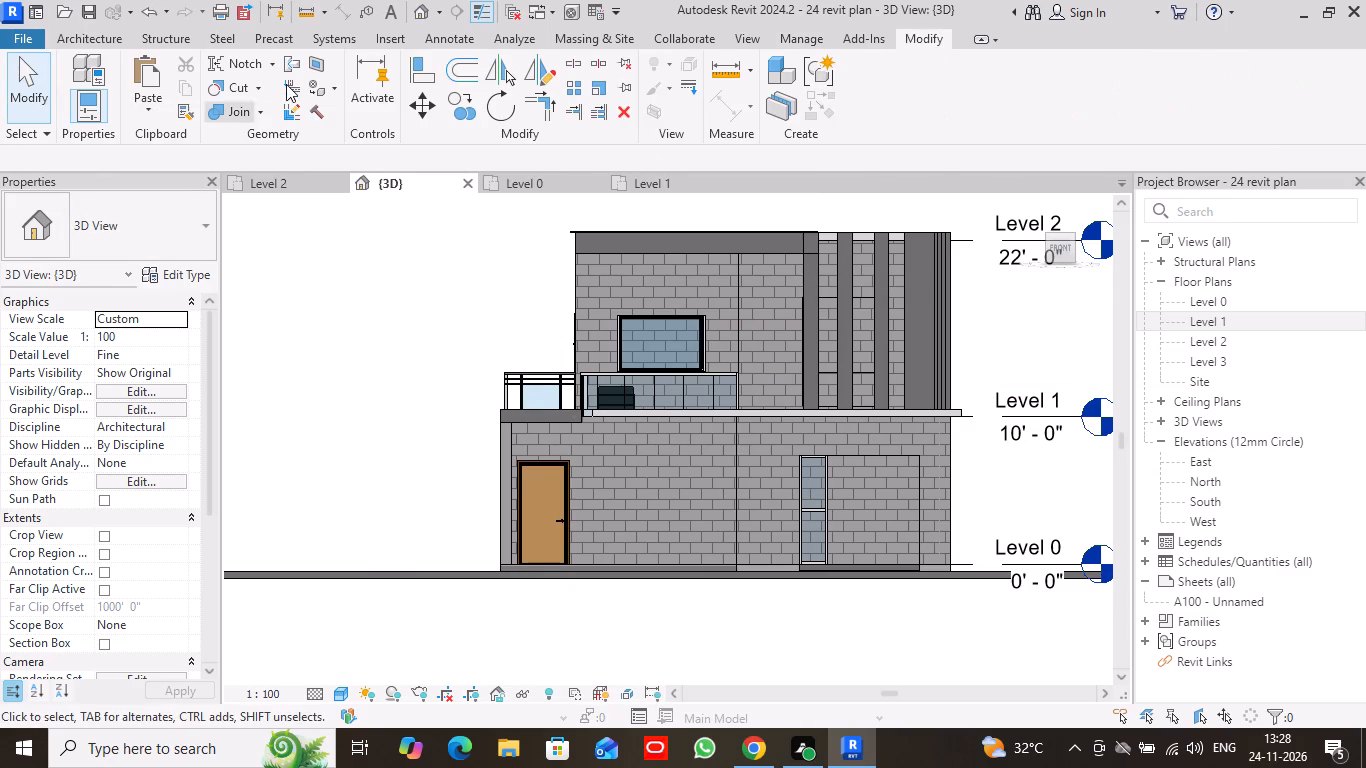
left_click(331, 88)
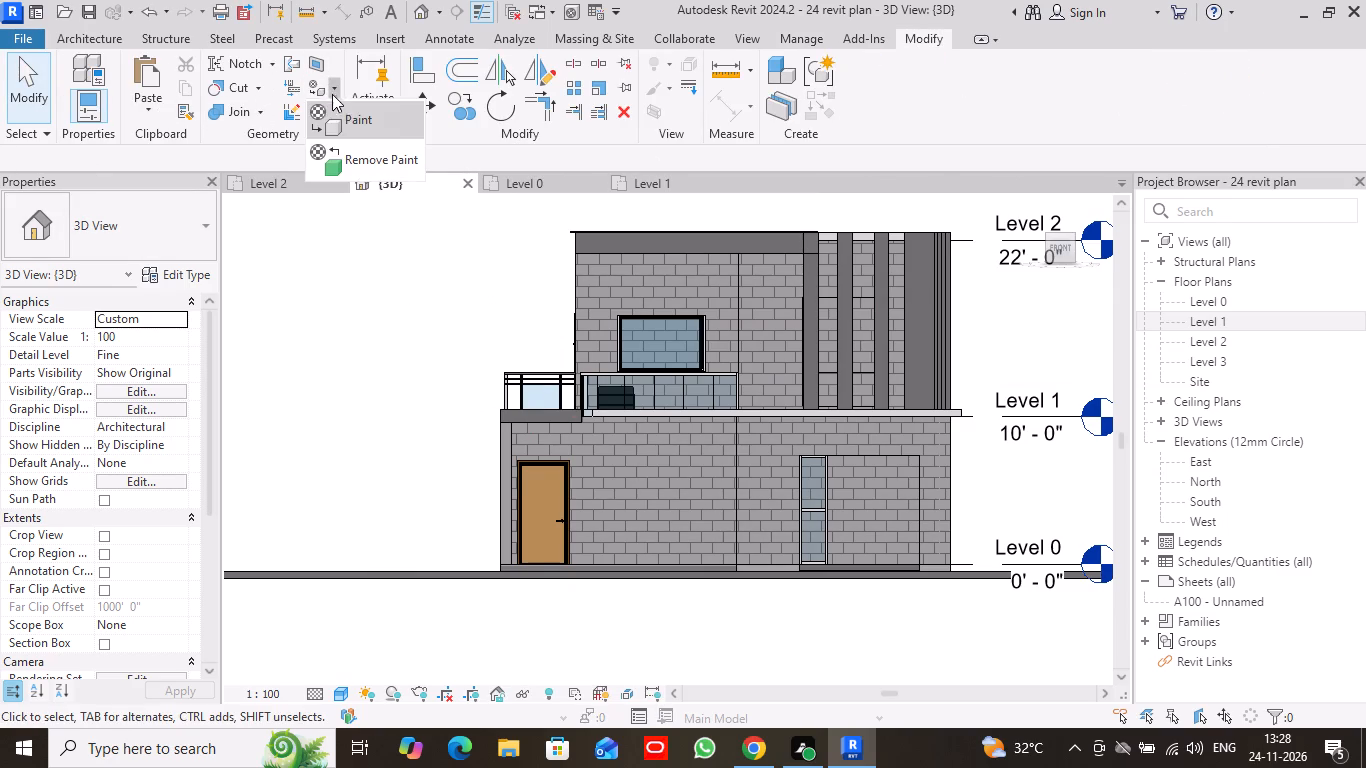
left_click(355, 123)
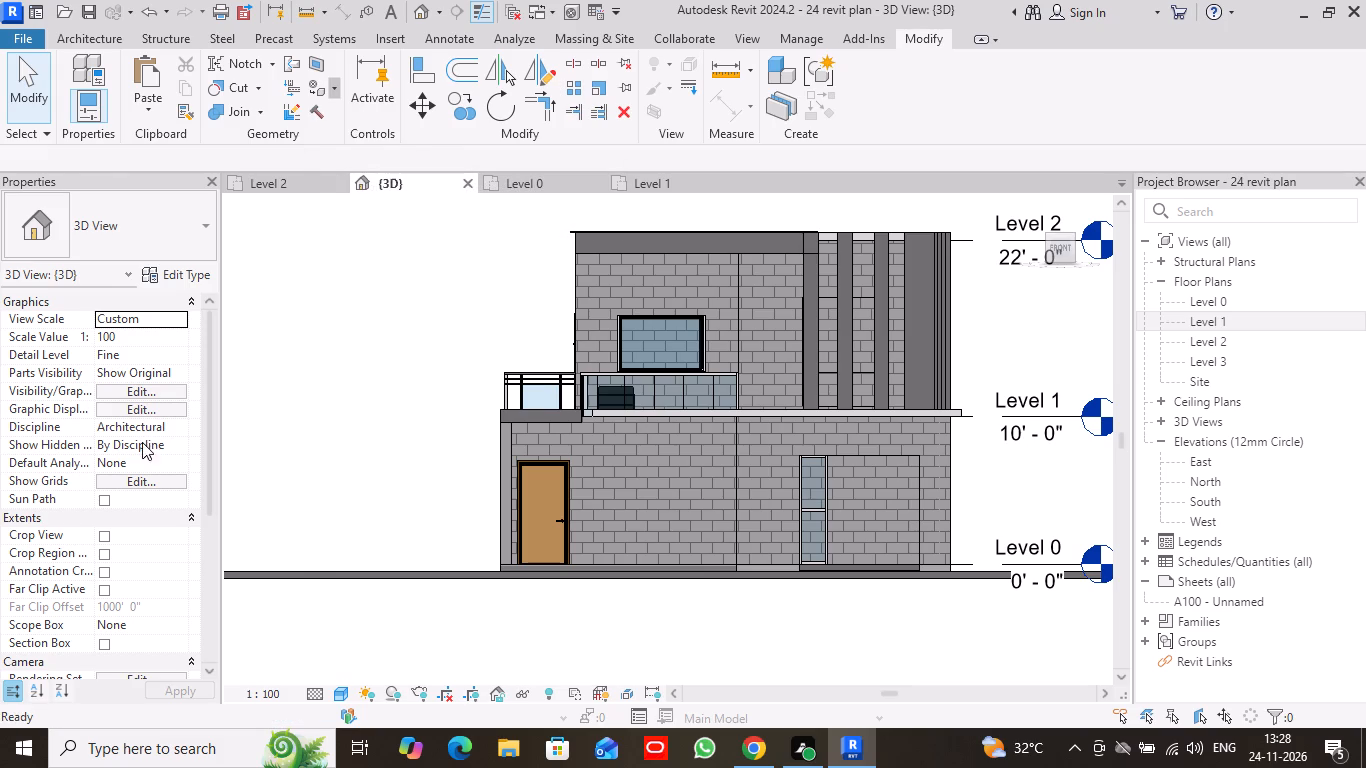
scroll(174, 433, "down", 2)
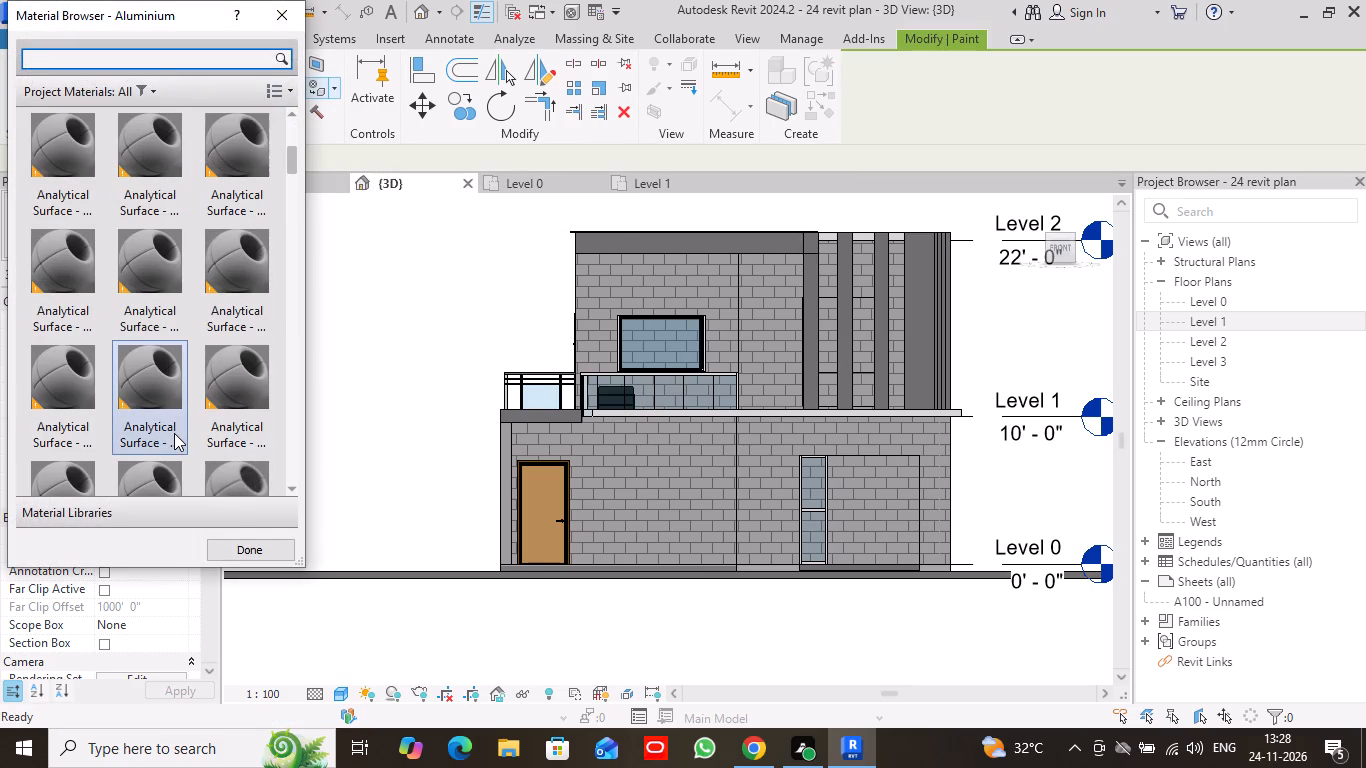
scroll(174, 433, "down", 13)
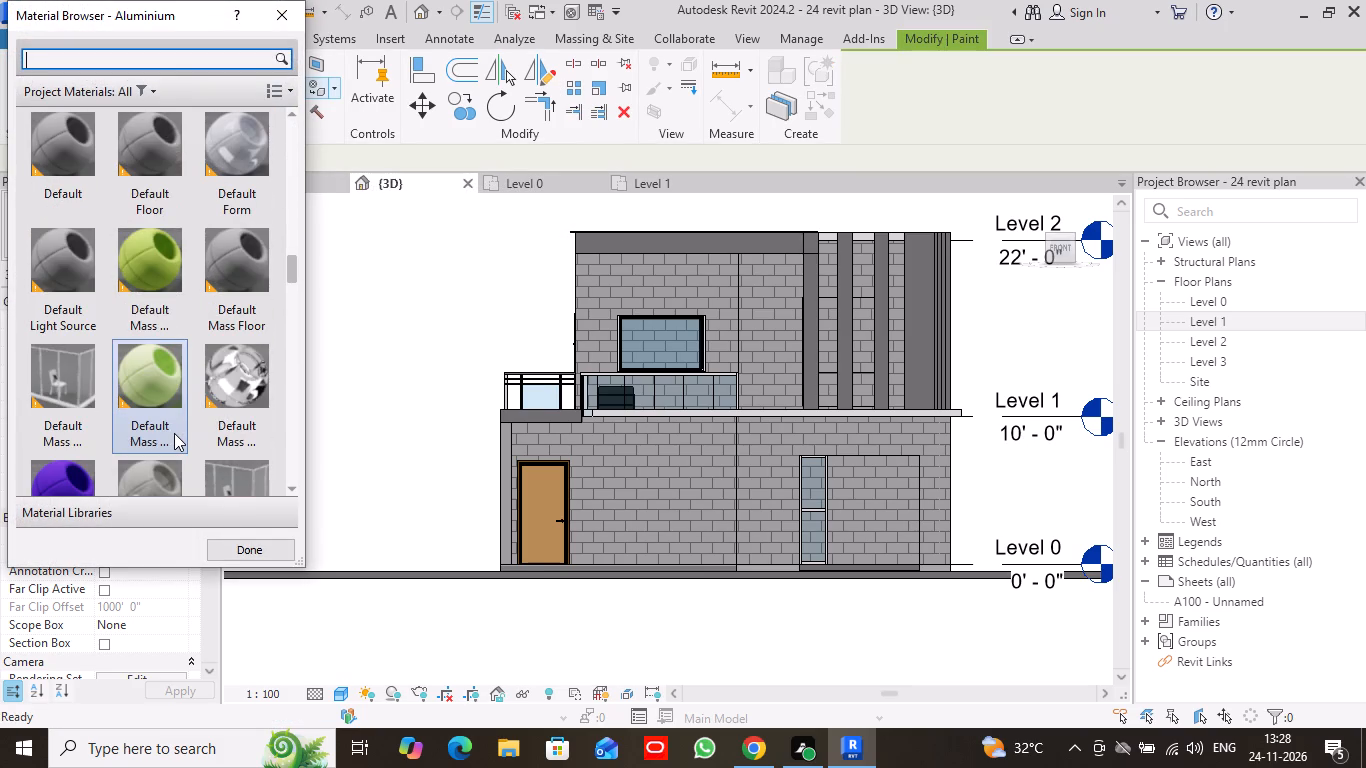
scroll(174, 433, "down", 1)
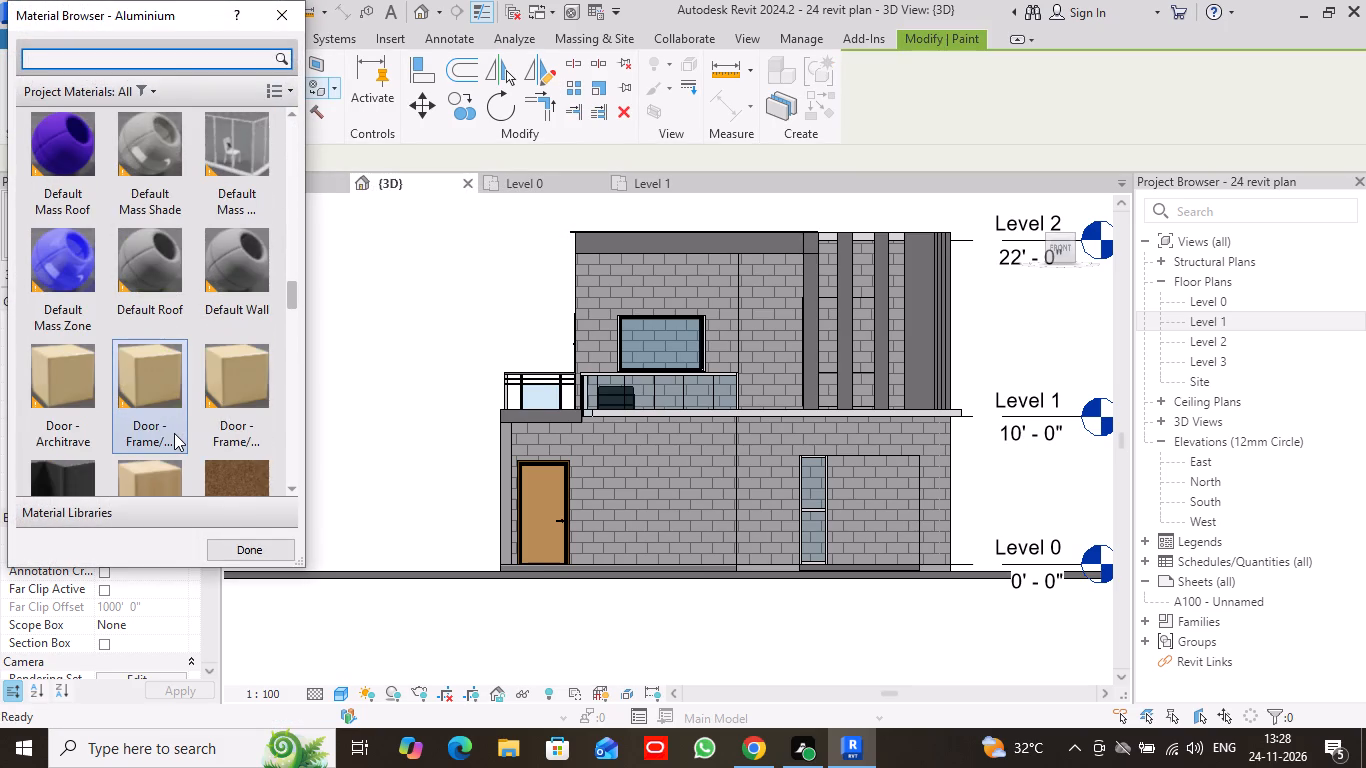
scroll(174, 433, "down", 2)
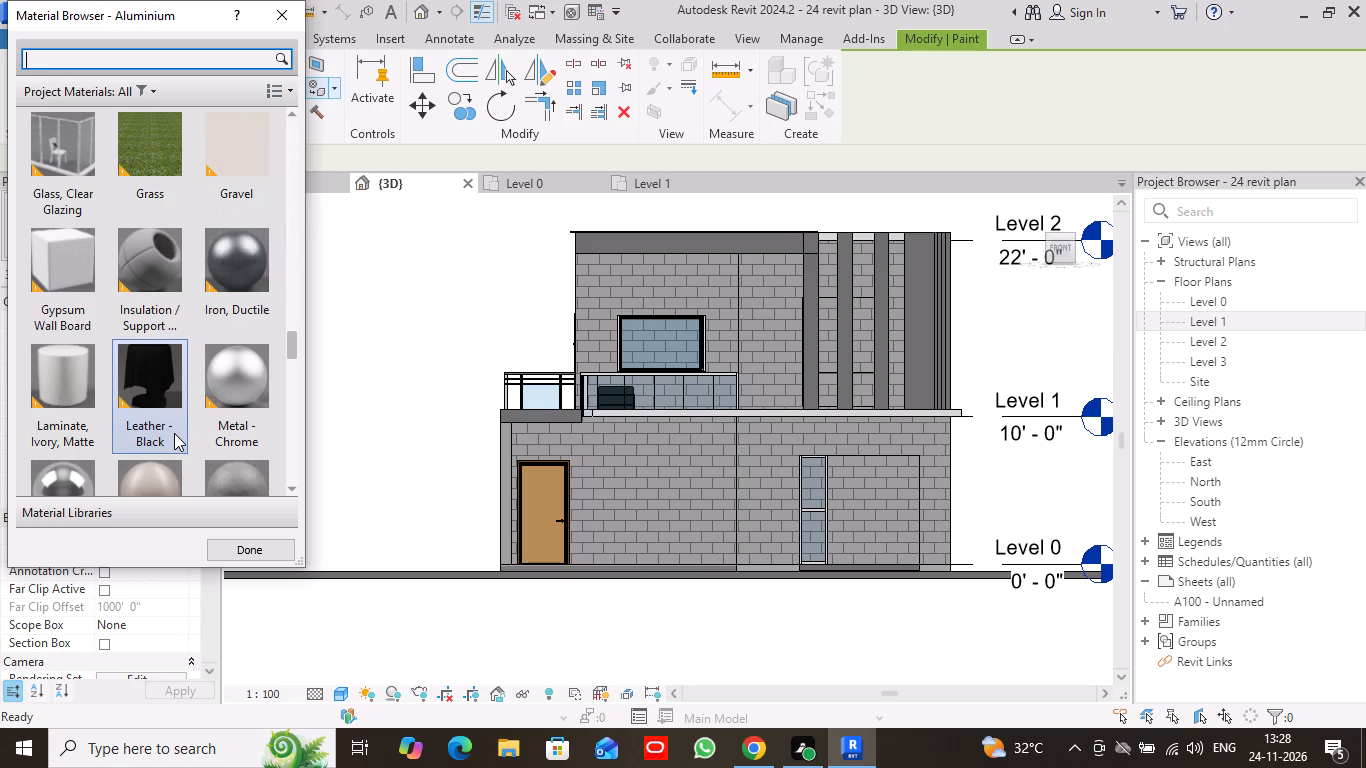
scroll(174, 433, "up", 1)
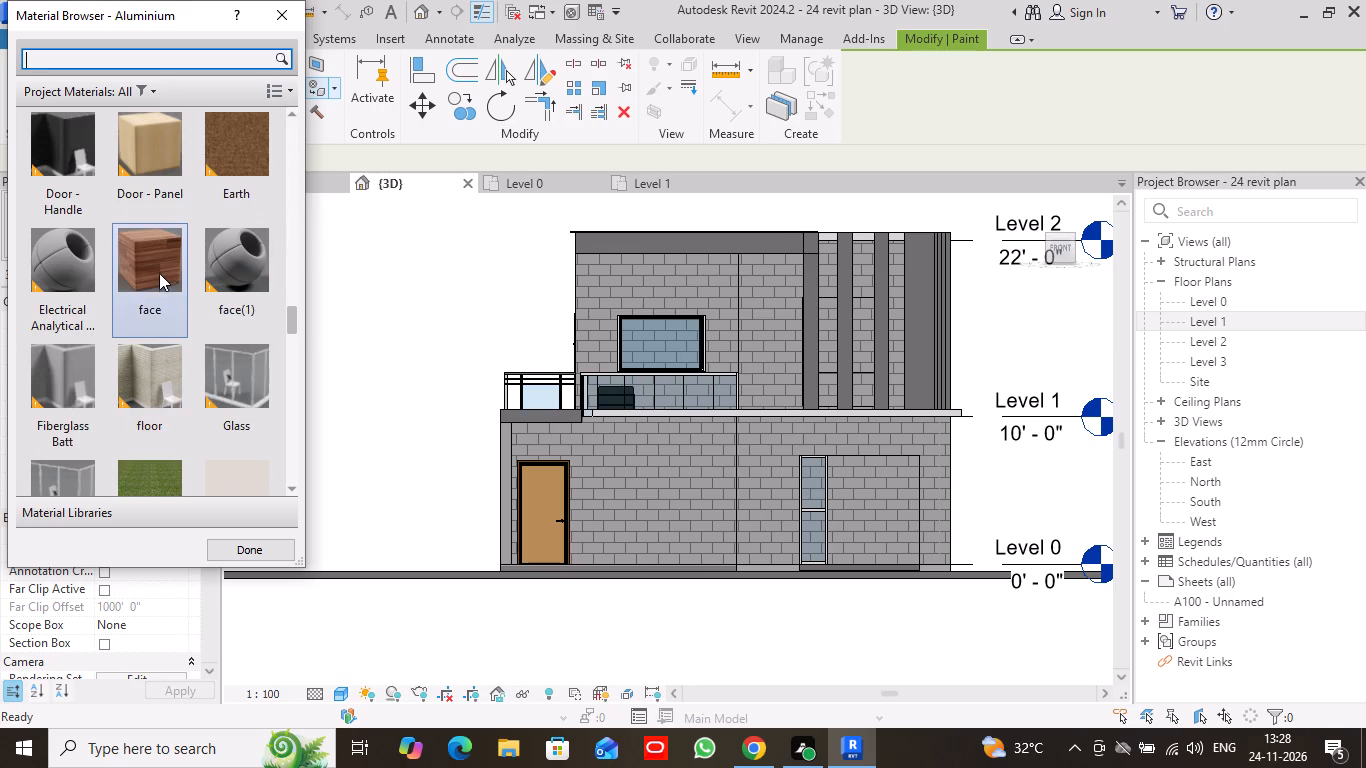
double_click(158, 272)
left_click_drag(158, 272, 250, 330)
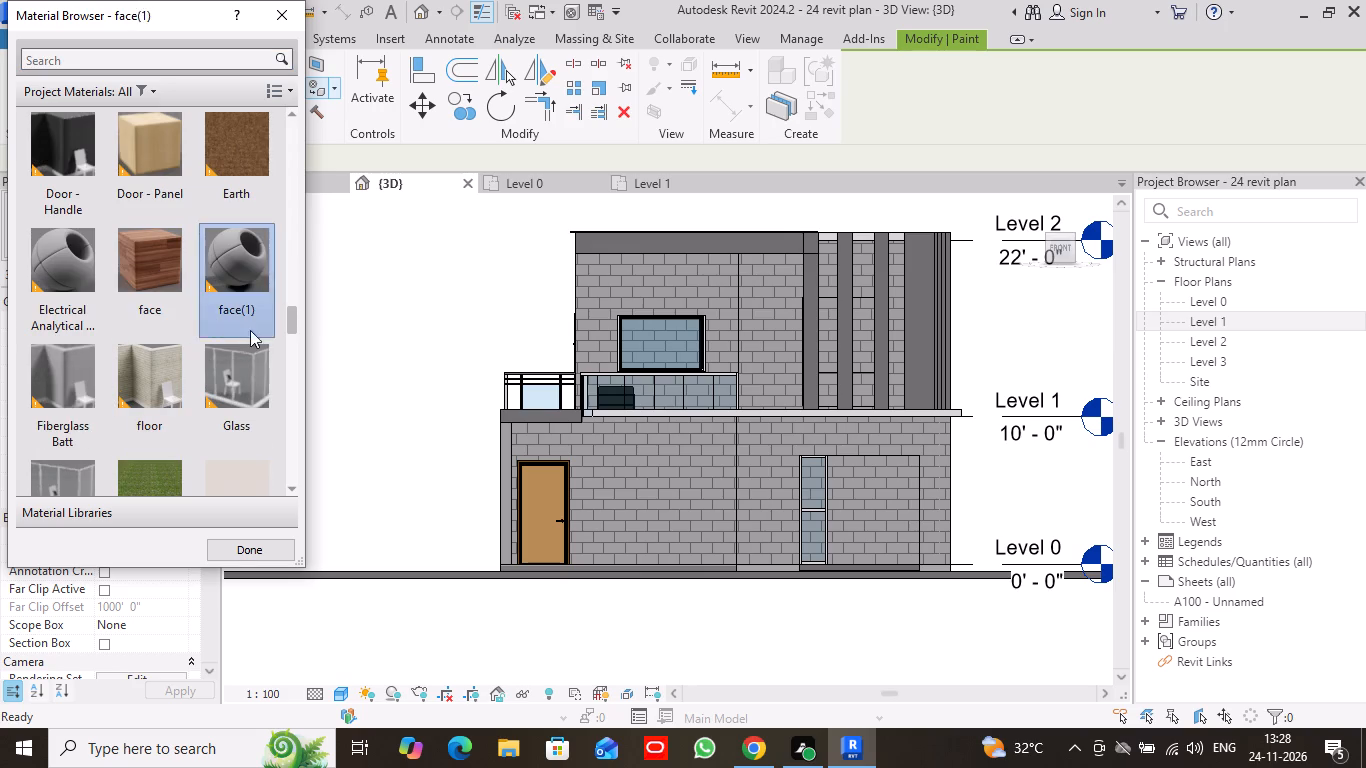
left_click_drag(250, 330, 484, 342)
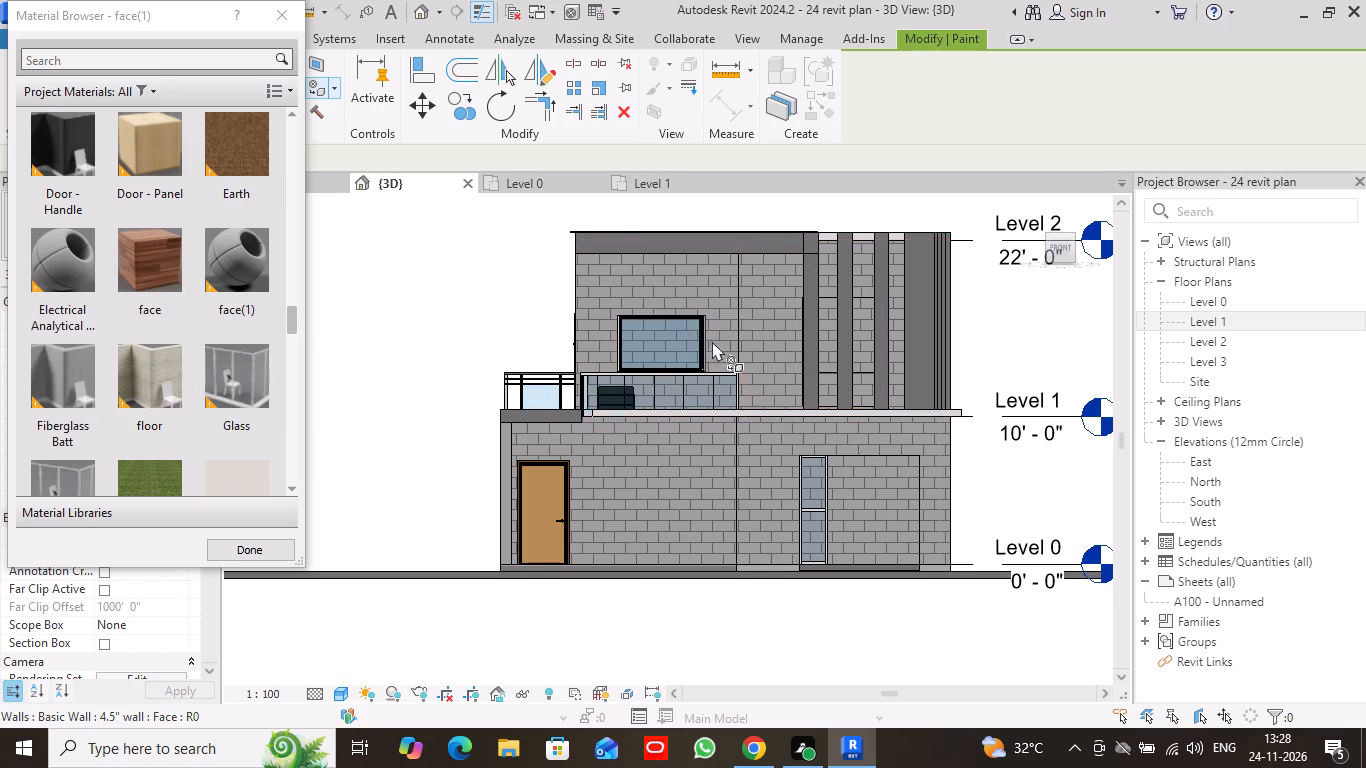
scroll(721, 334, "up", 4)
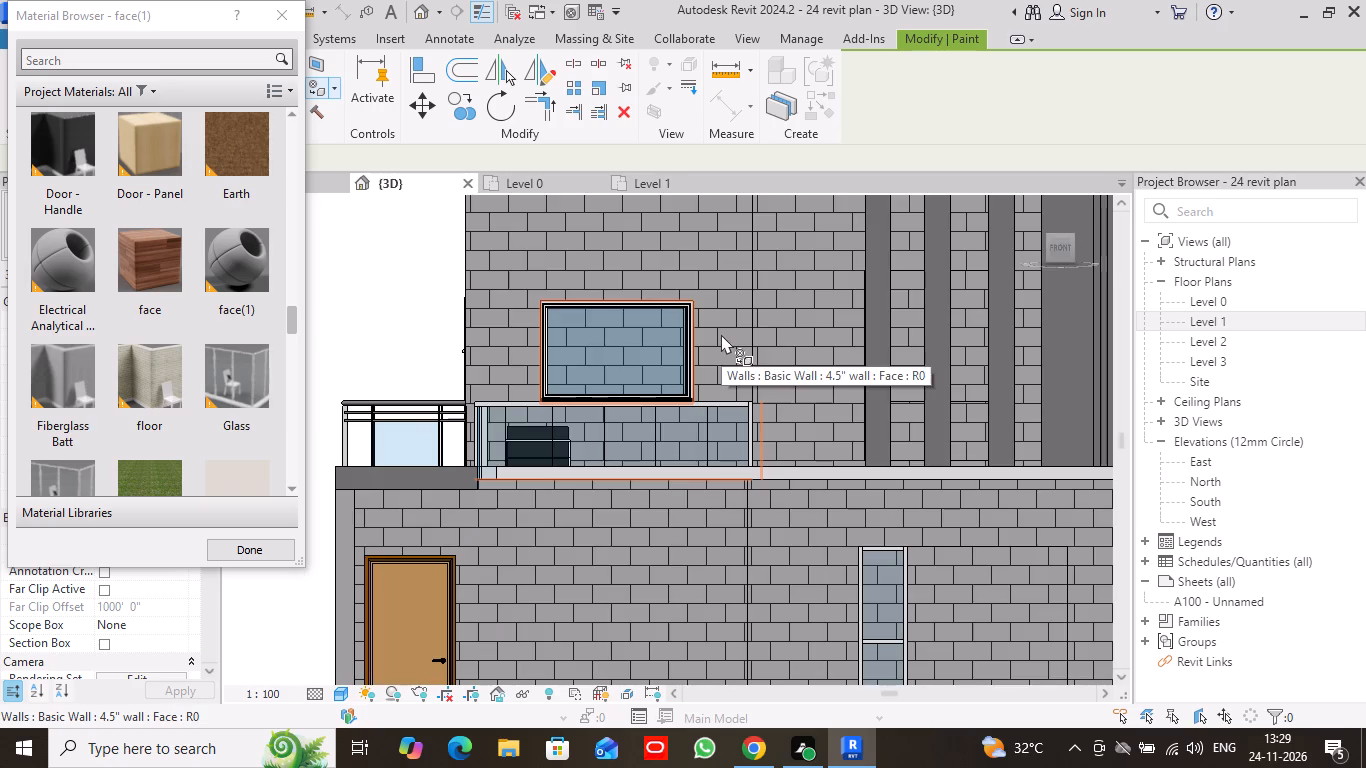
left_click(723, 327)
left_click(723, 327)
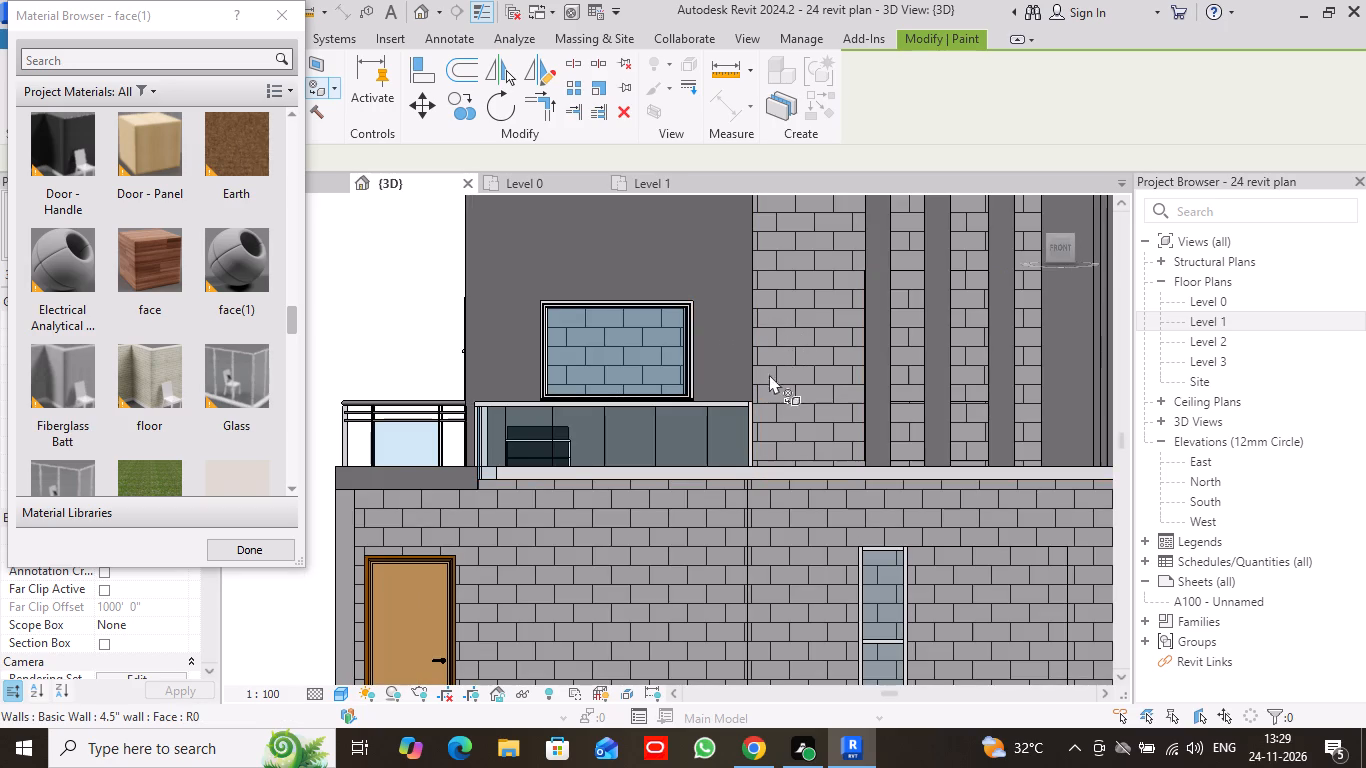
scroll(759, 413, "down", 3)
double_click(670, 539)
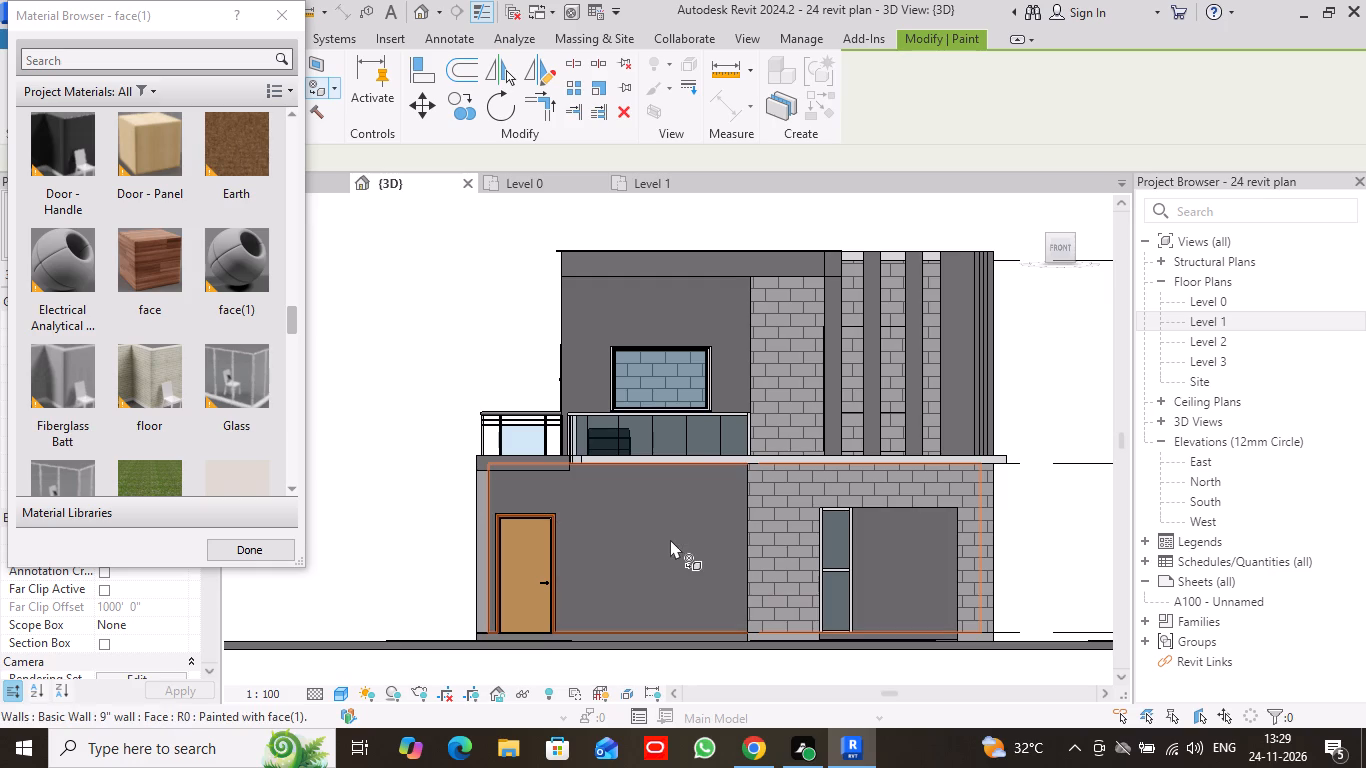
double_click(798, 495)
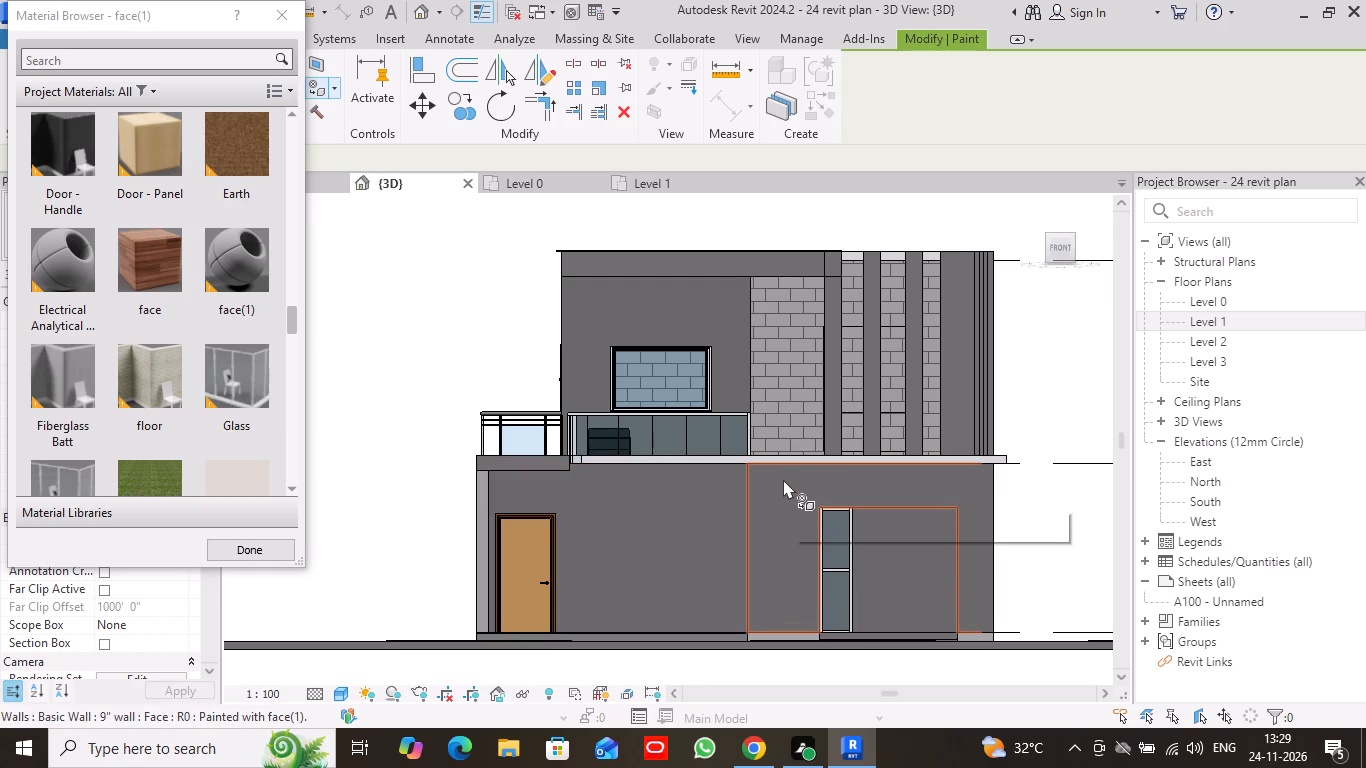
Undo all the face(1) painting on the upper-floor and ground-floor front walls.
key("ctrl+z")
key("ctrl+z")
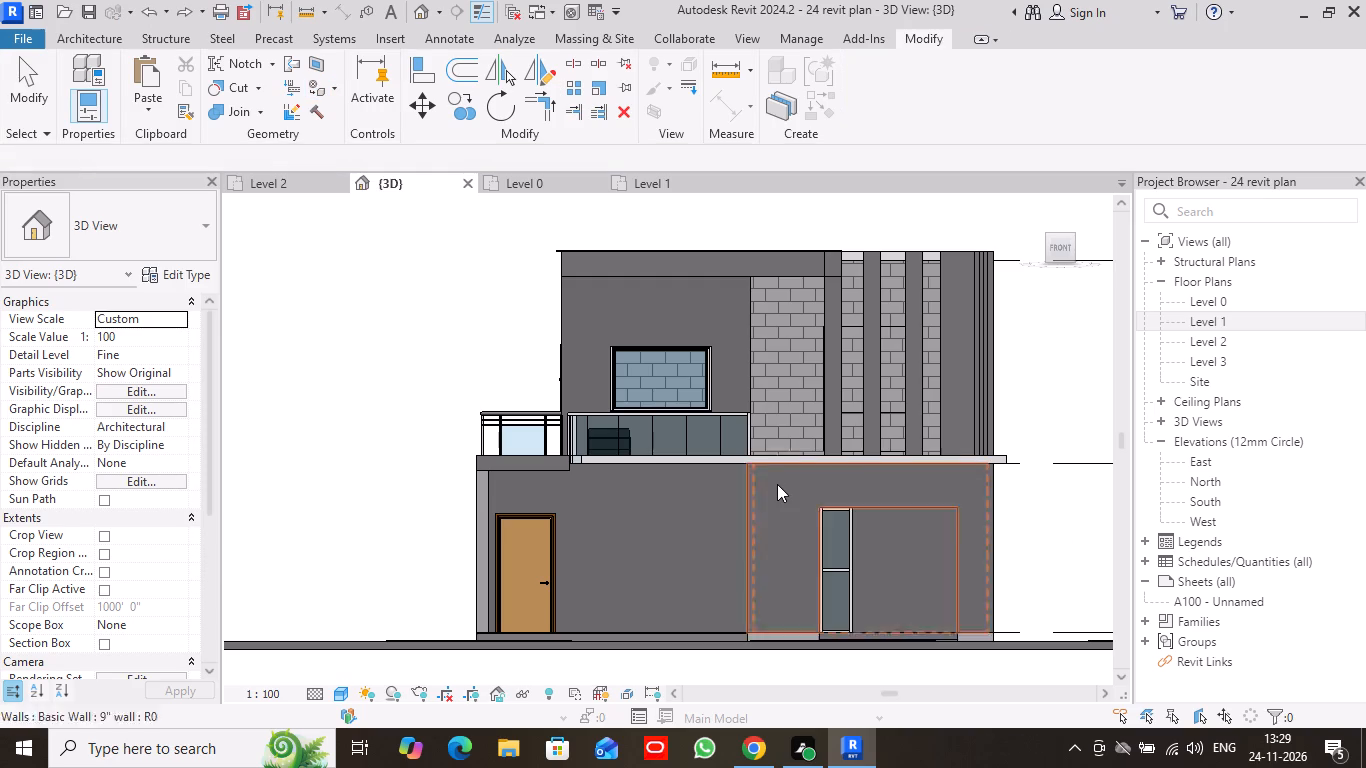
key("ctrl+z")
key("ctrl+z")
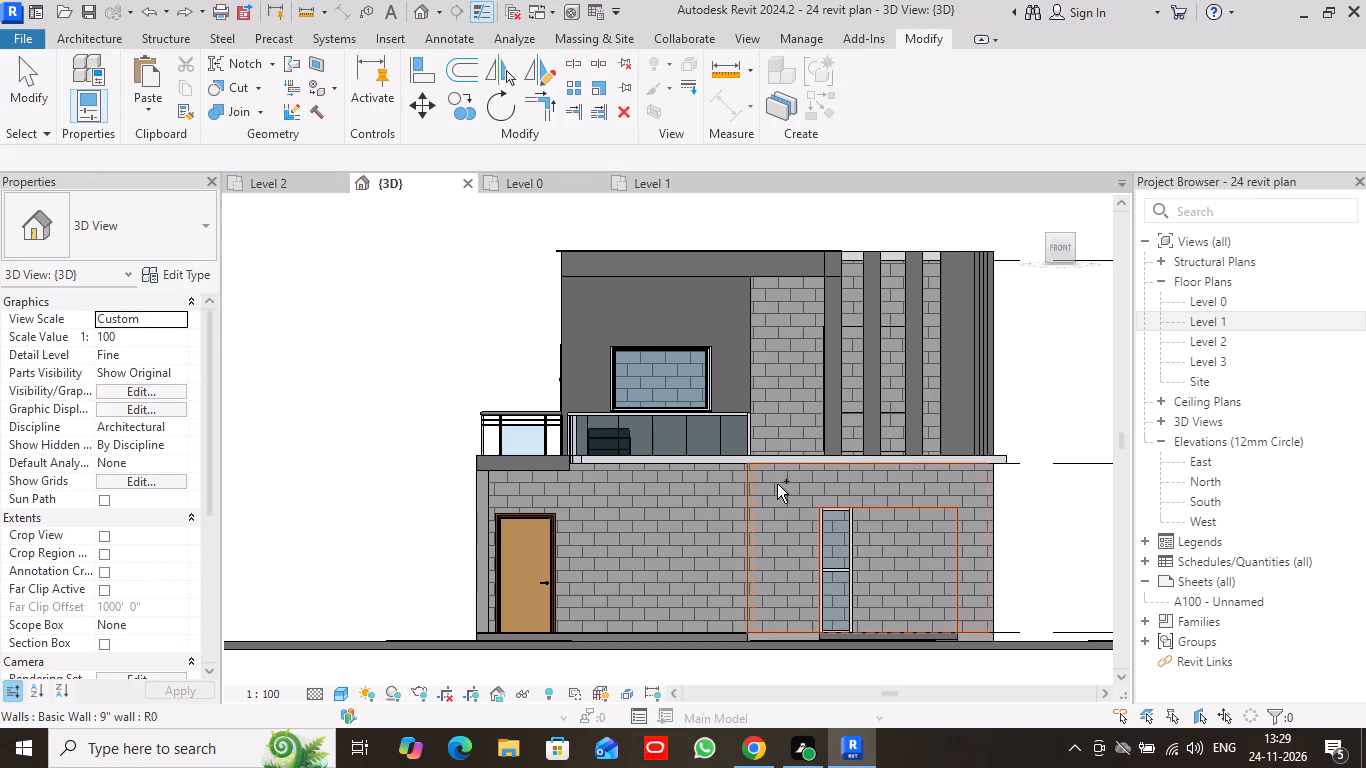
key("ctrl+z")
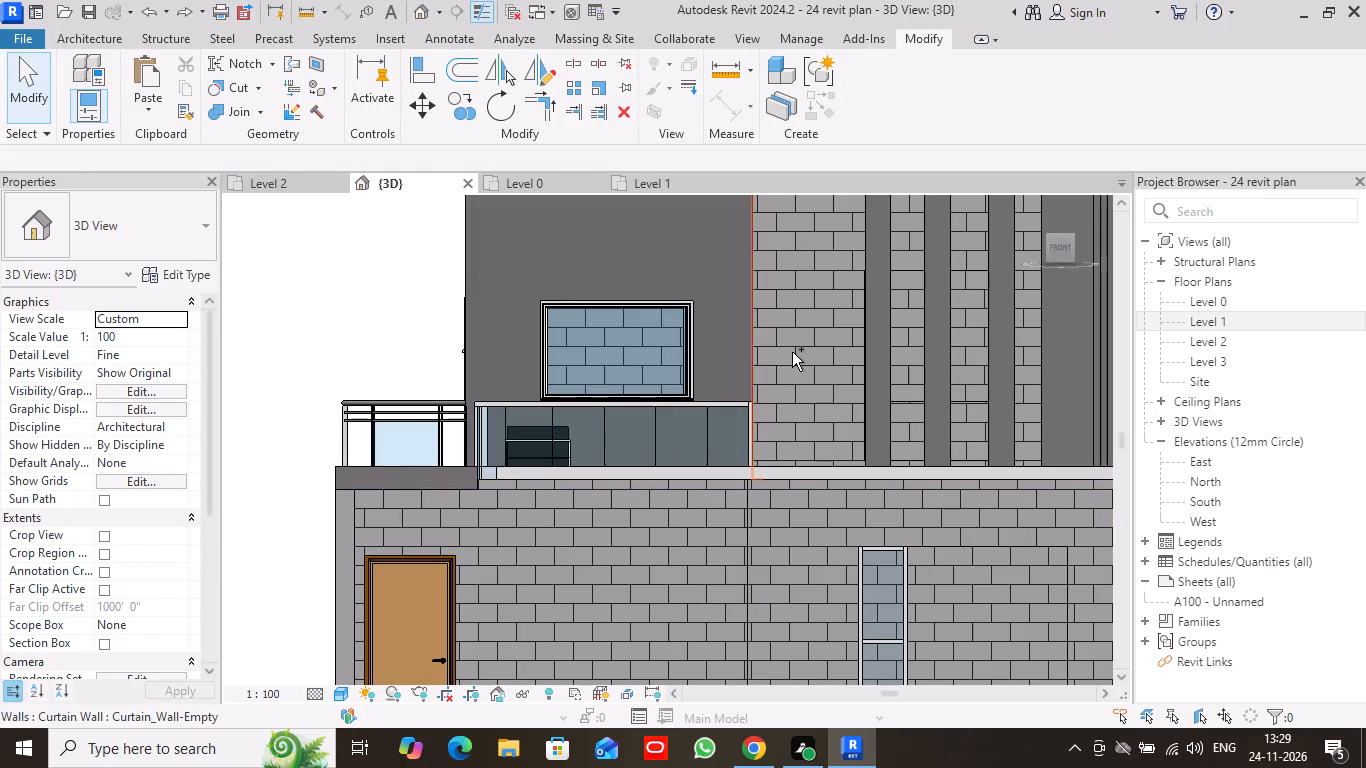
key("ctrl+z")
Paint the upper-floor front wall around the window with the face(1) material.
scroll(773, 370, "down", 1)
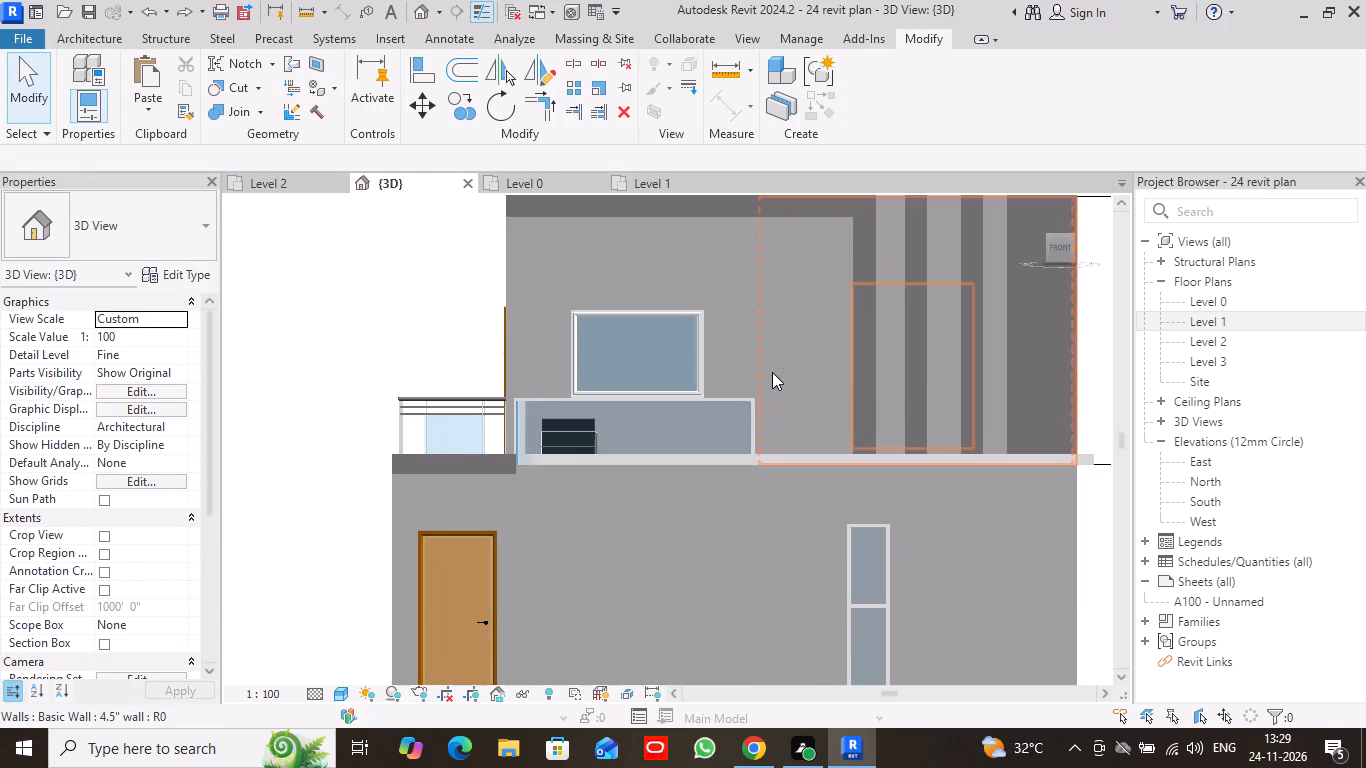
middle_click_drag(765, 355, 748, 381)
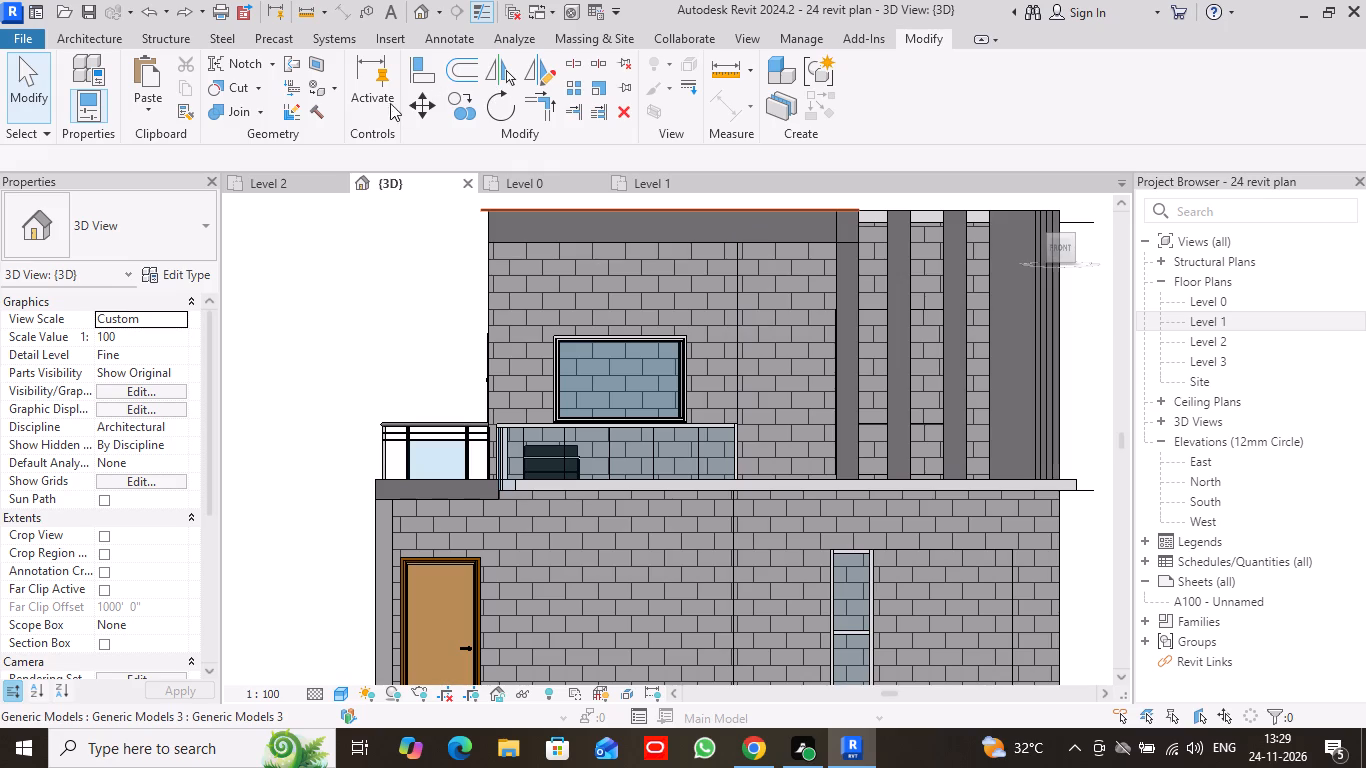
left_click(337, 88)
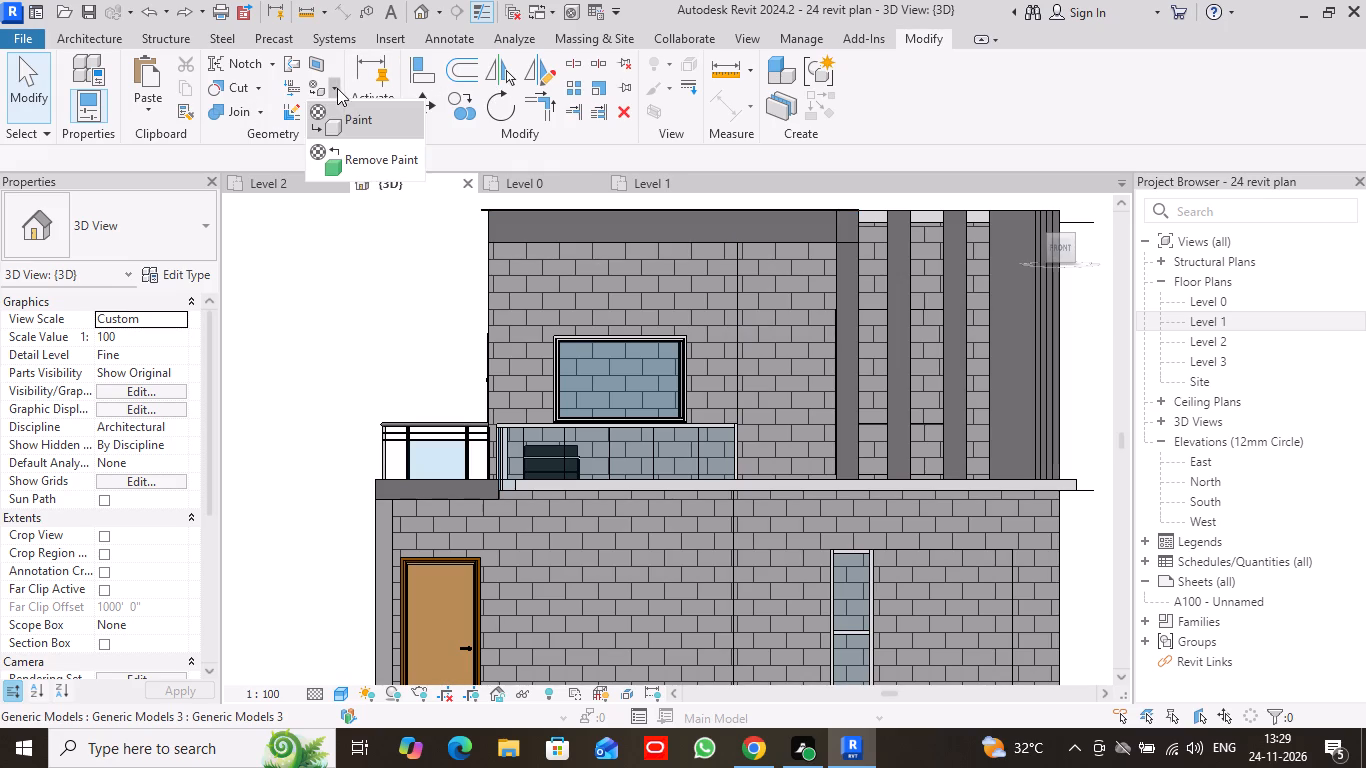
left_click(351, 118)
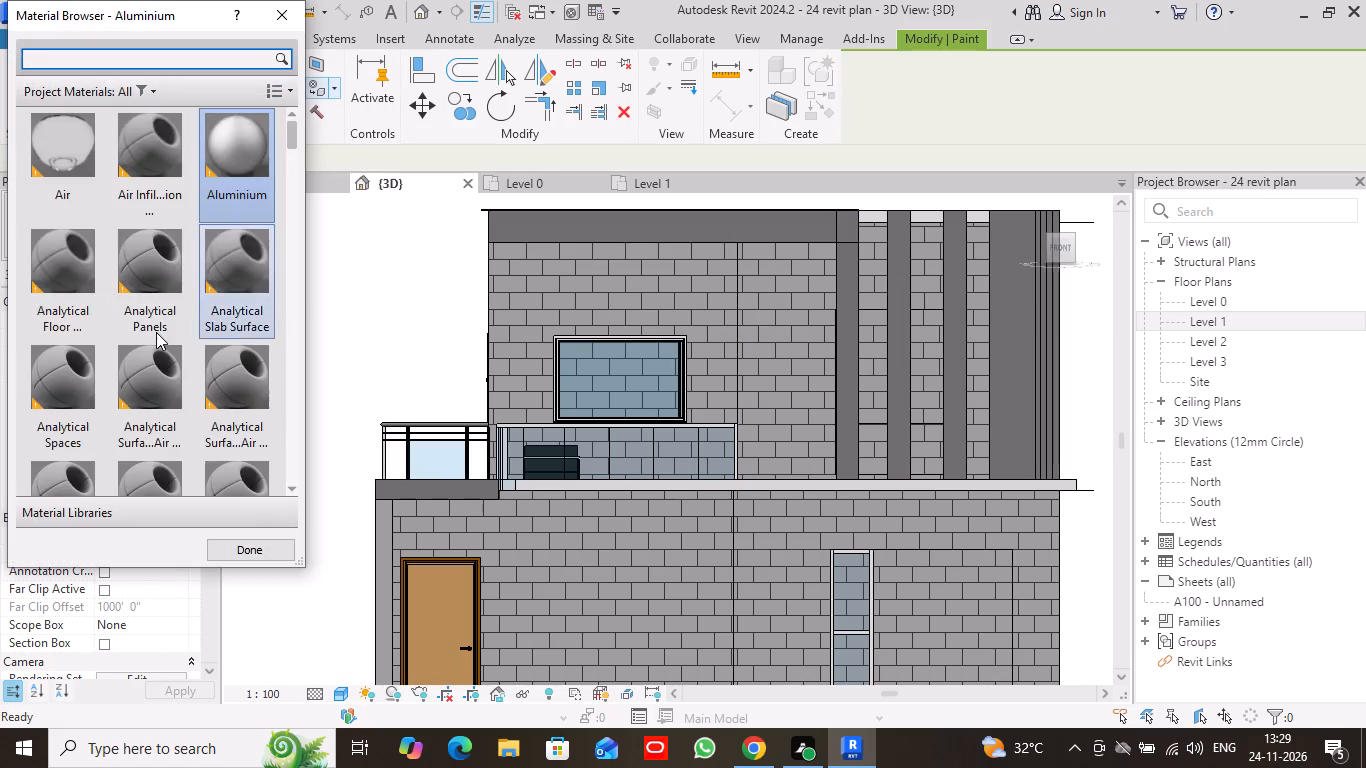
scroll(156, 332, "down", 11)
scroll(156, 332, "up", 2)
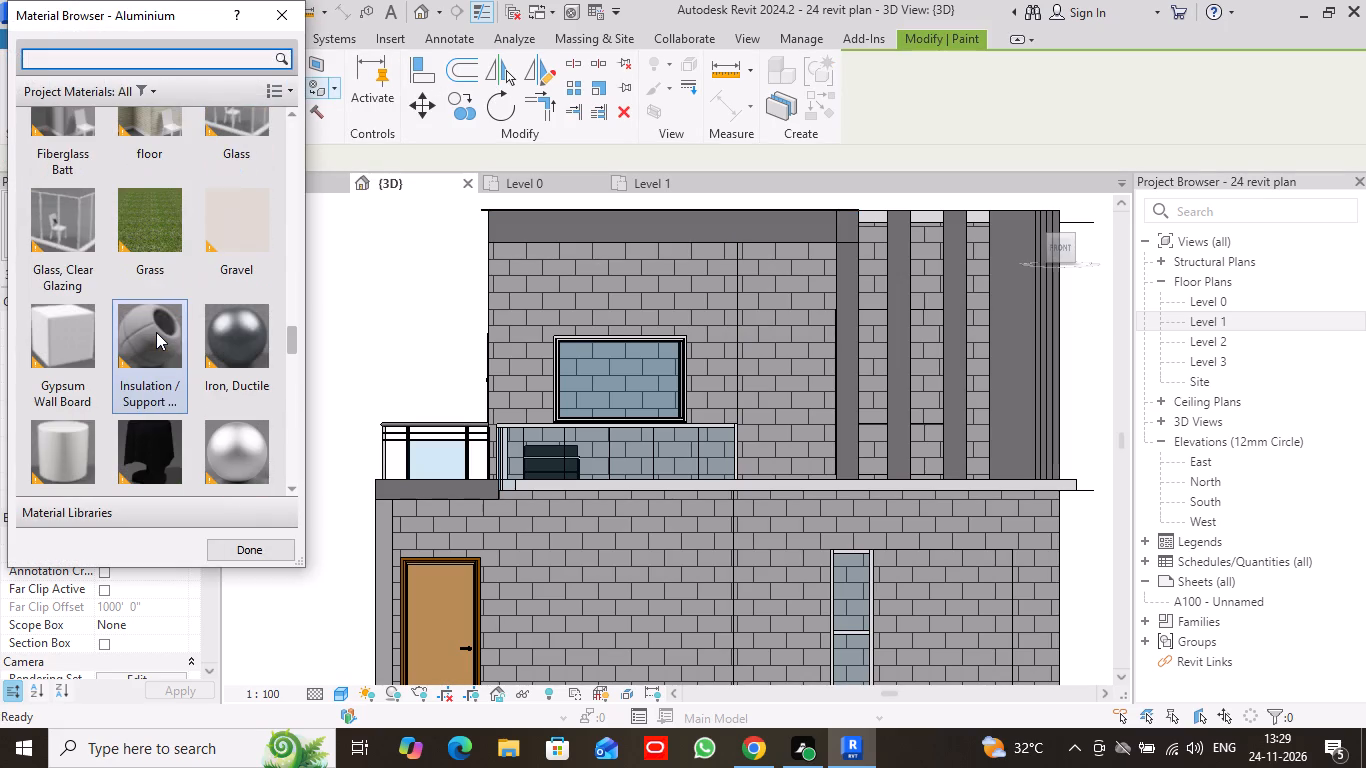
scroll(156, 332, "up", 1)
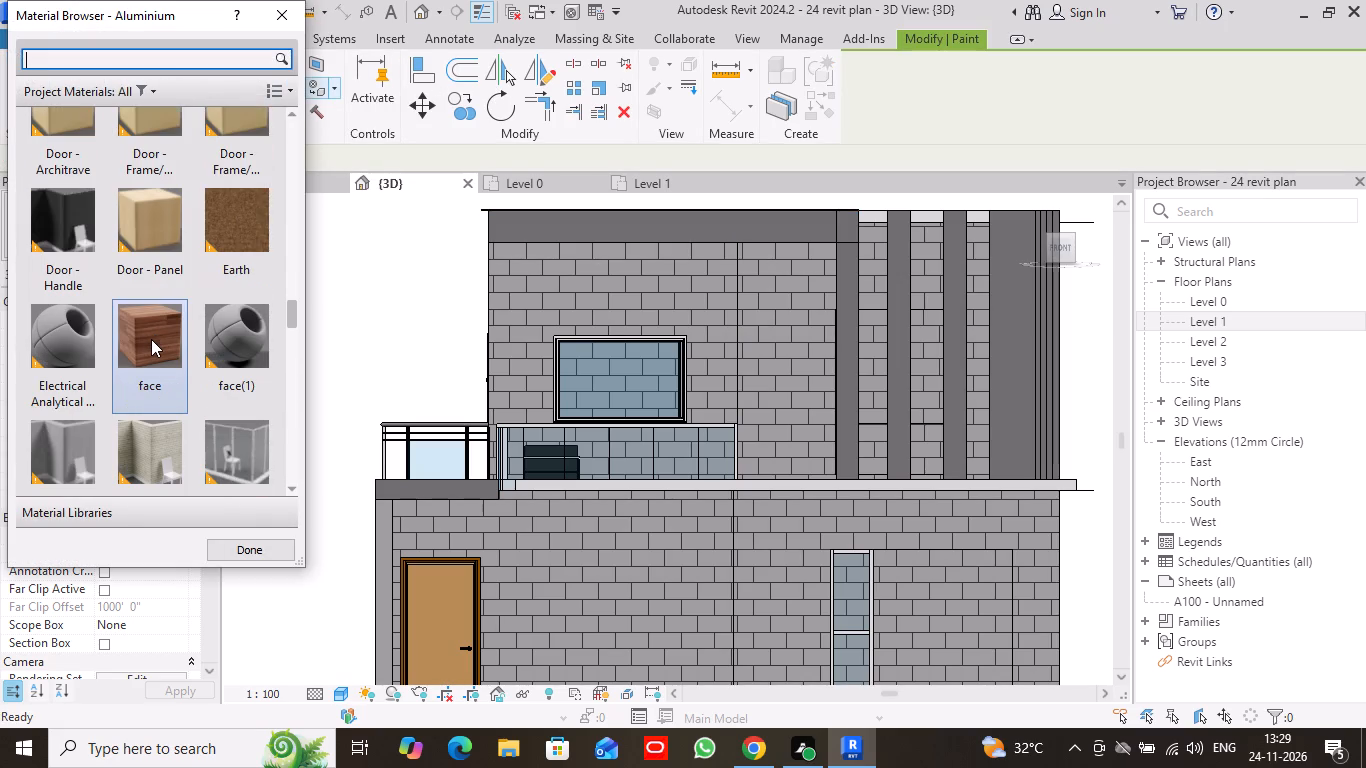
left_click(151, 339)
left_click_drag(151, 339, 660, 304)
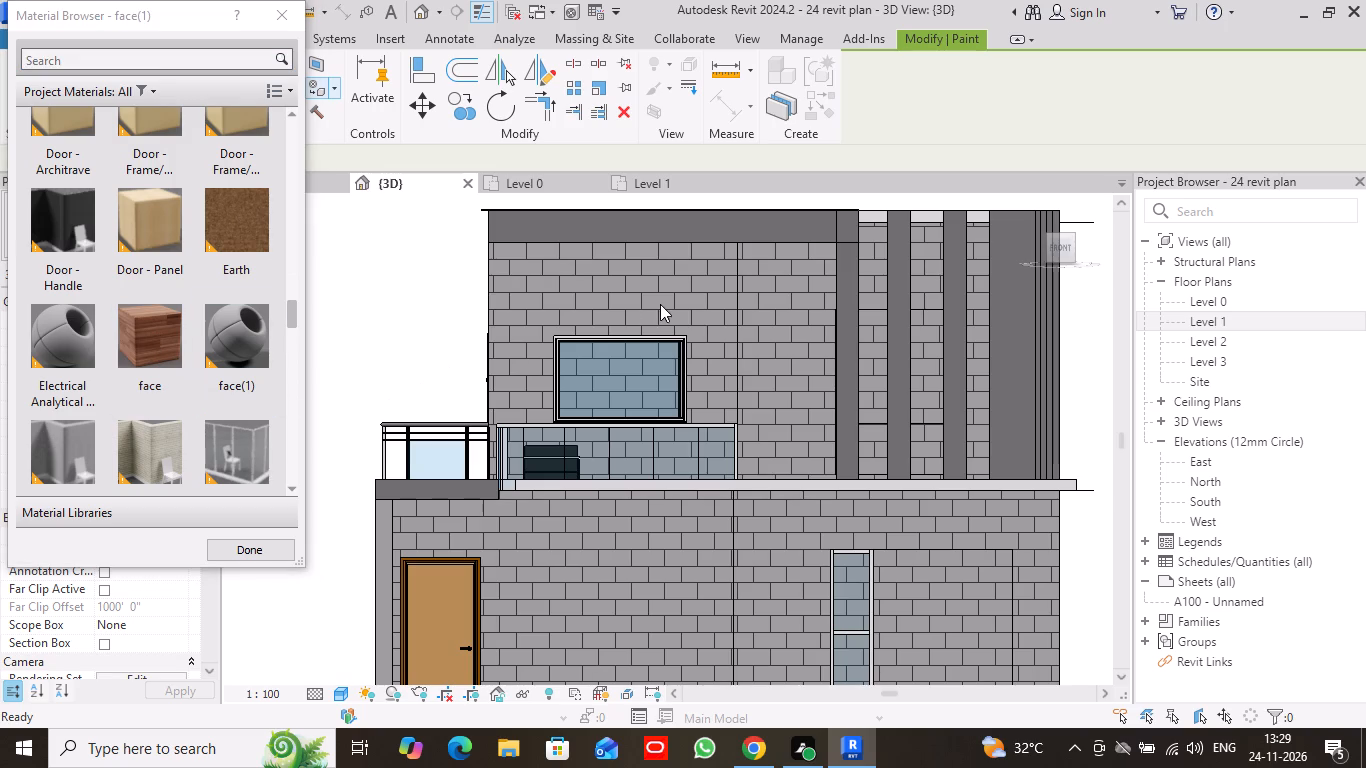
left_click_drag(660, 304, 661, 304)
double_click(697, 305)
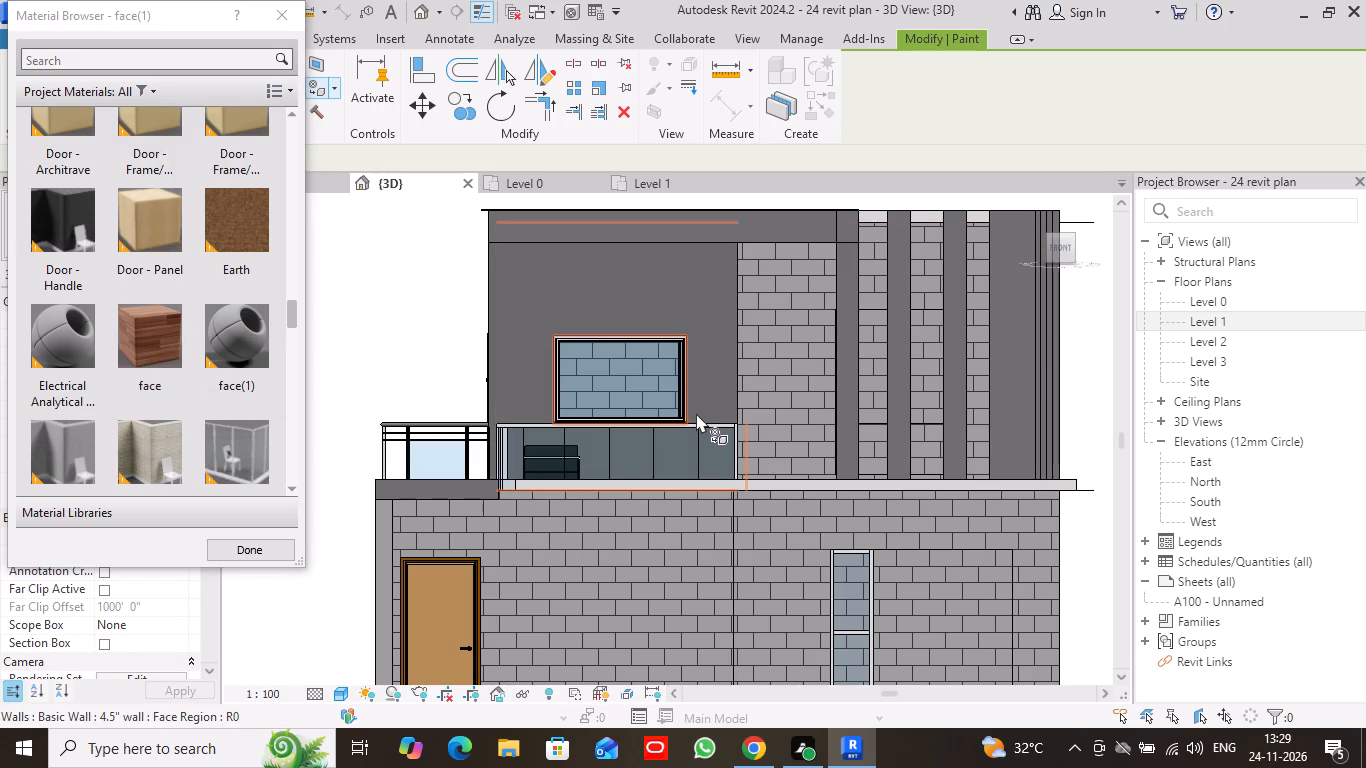
Paint both upper-floor front walls and the ground-floor front walls with the wood-look face material, and finish painting.
left_click(158, 350)
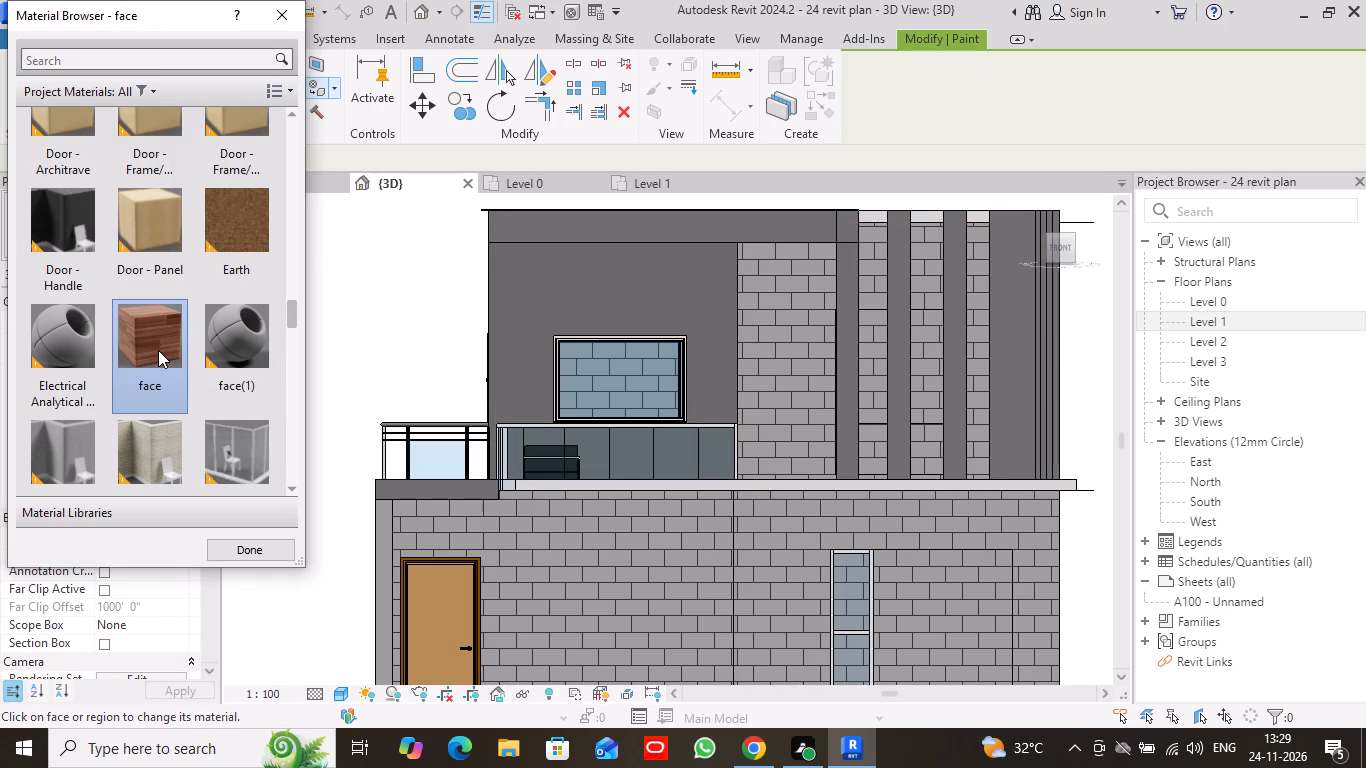
right_click(158, 350)
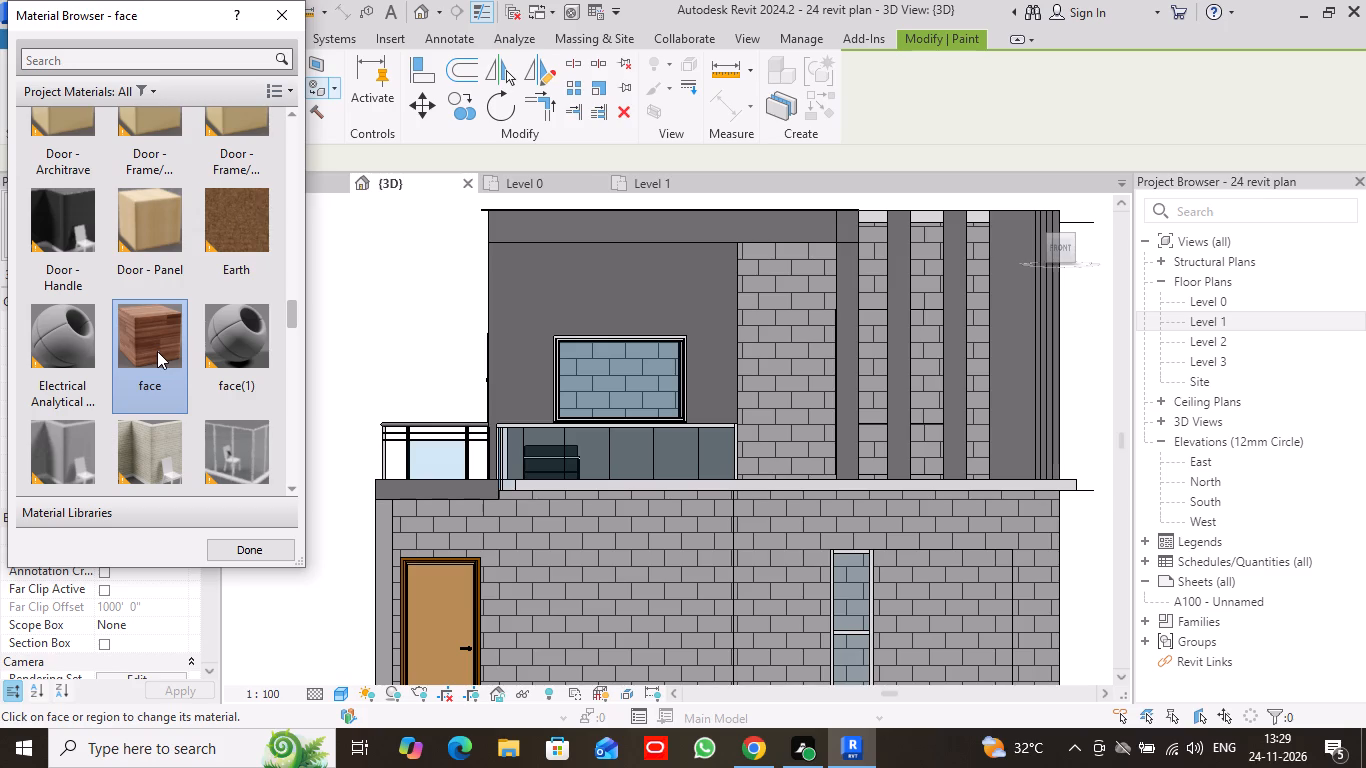
right_click(157, 351)
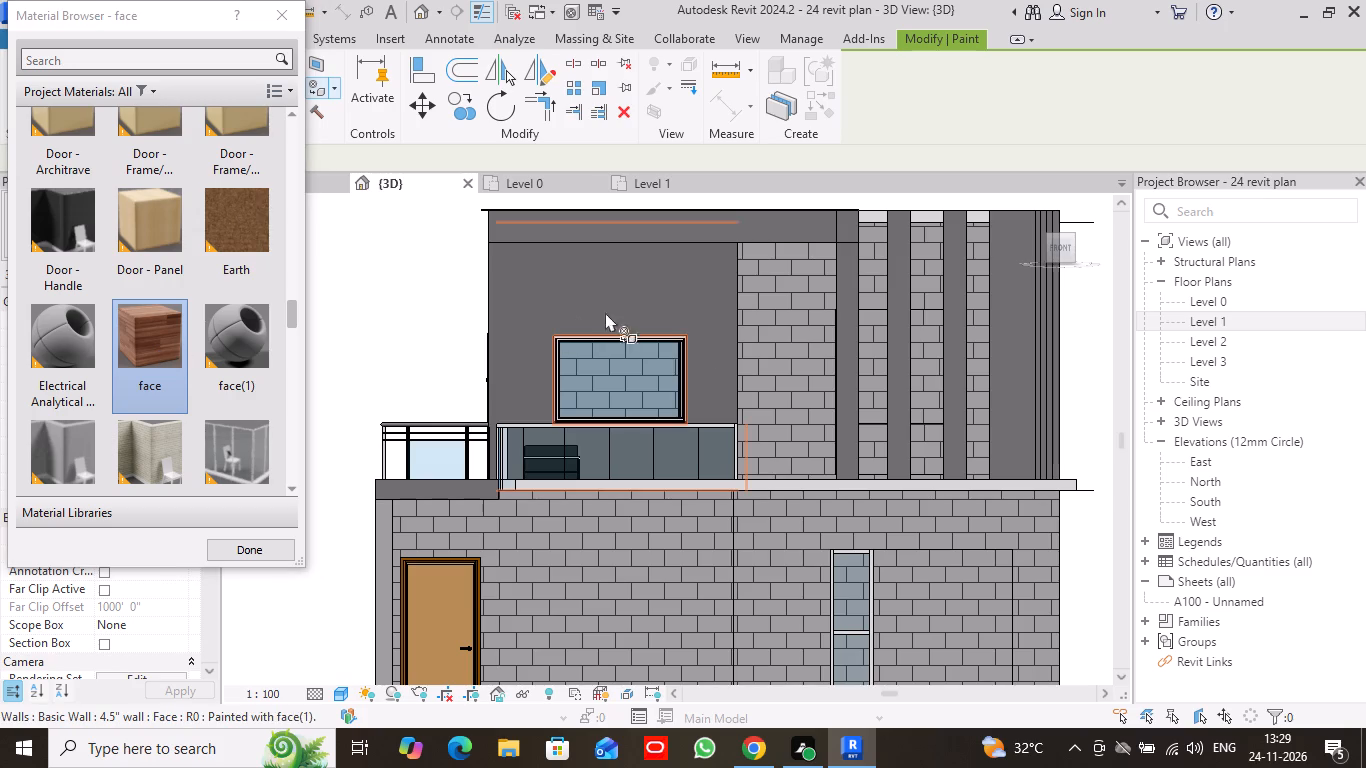
left_click(785, 366)
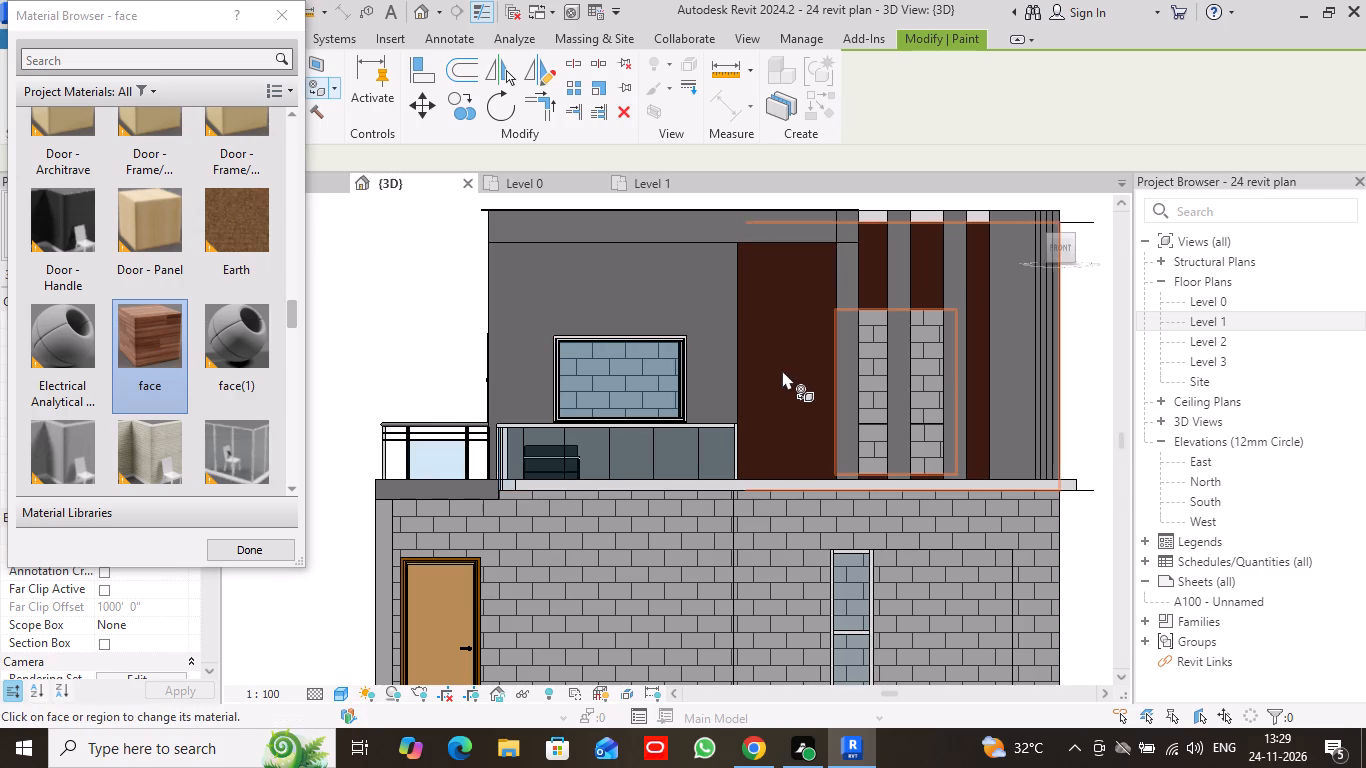
left_click(658, 296)
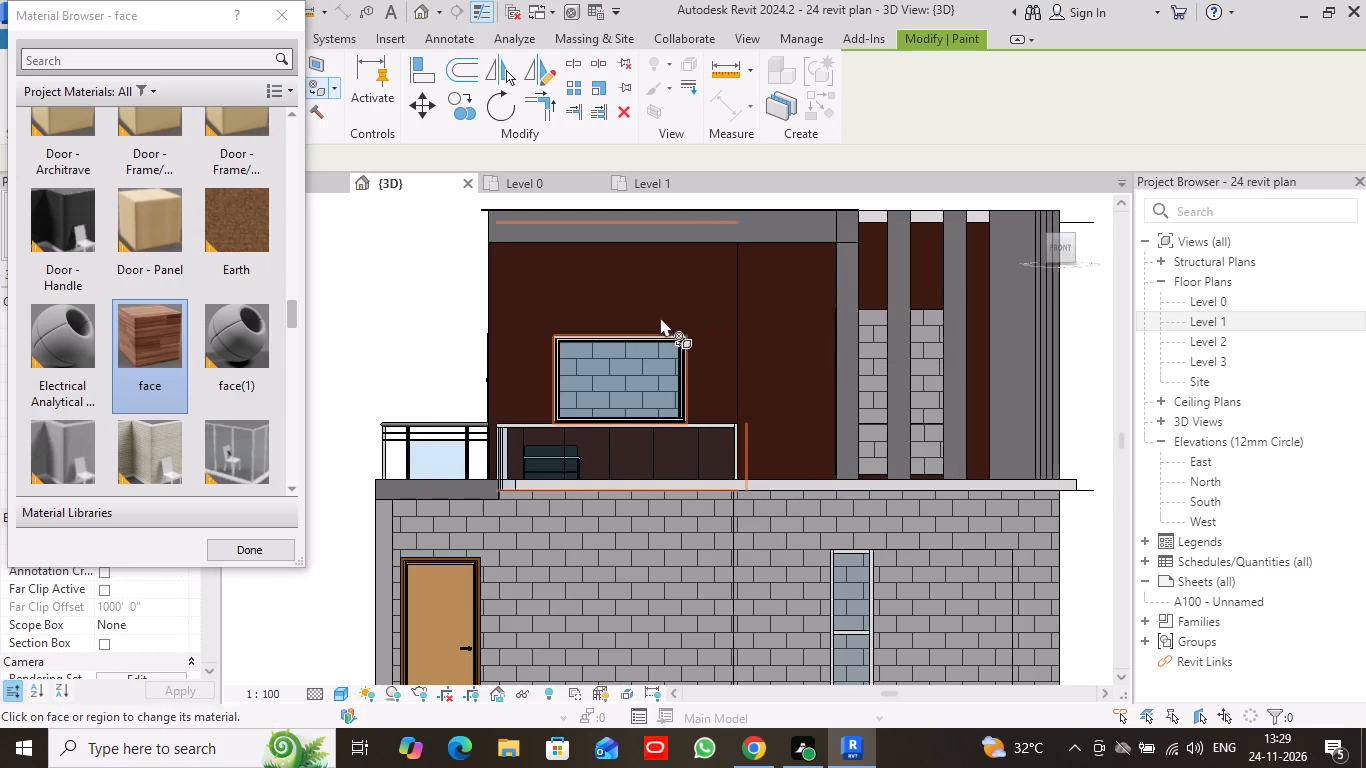
left_click(603, 564)
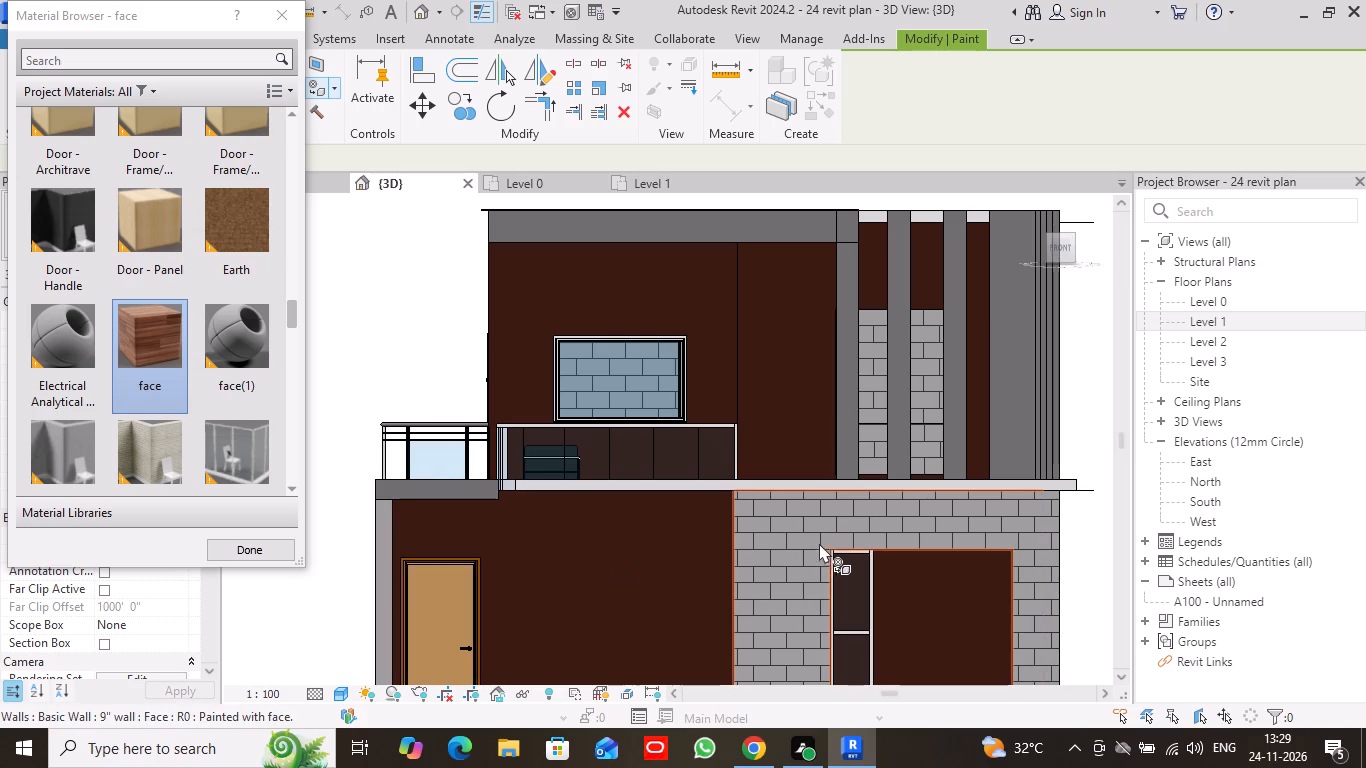
left_click(808, 533)
scroll(920, 511, "down", 3)
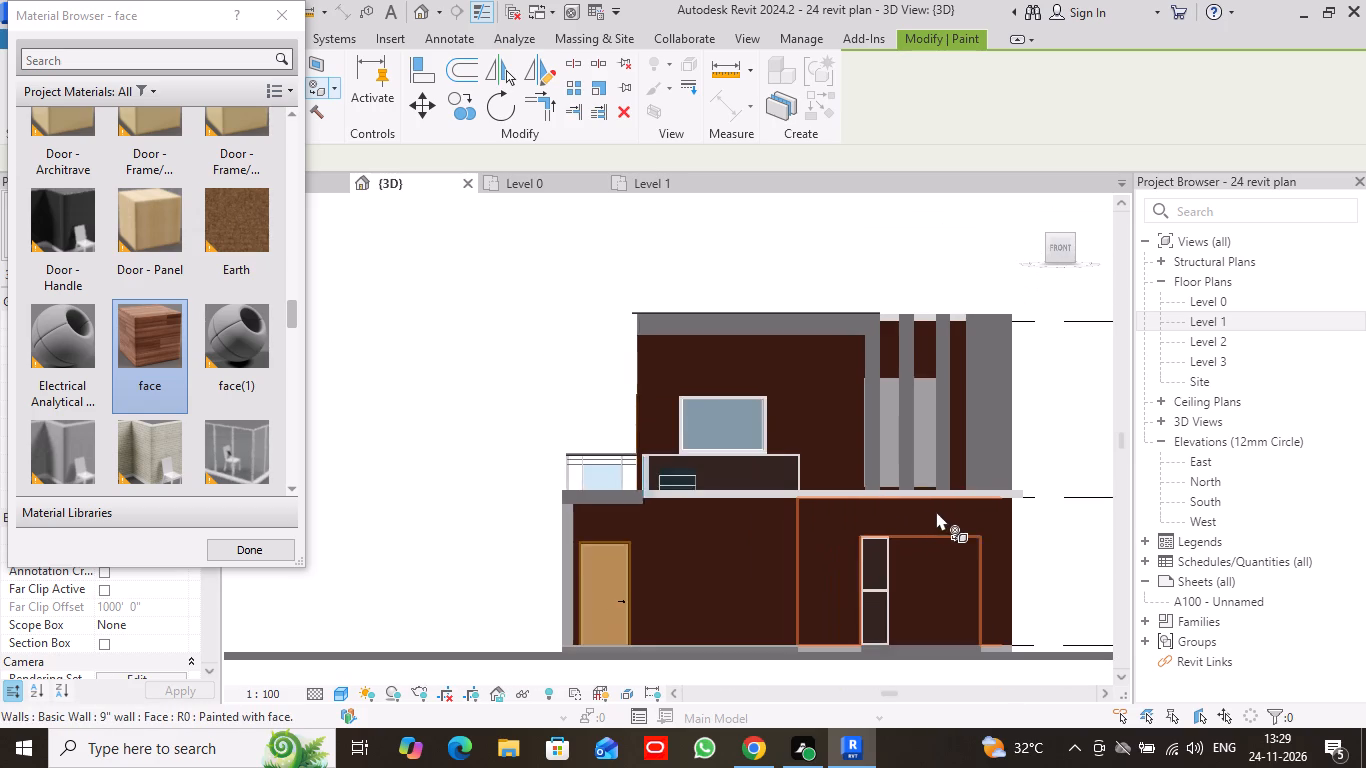
left_click(948, 562)
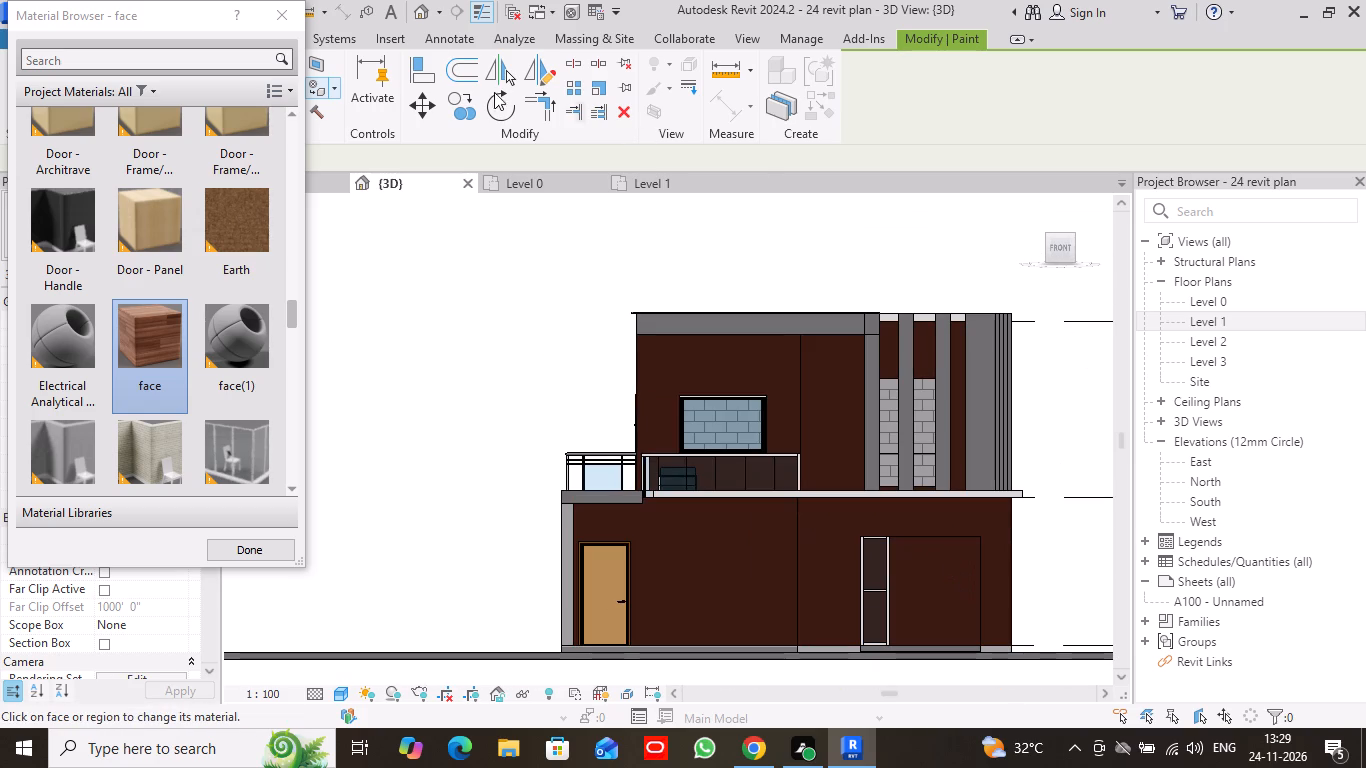
left_click(287, 11)
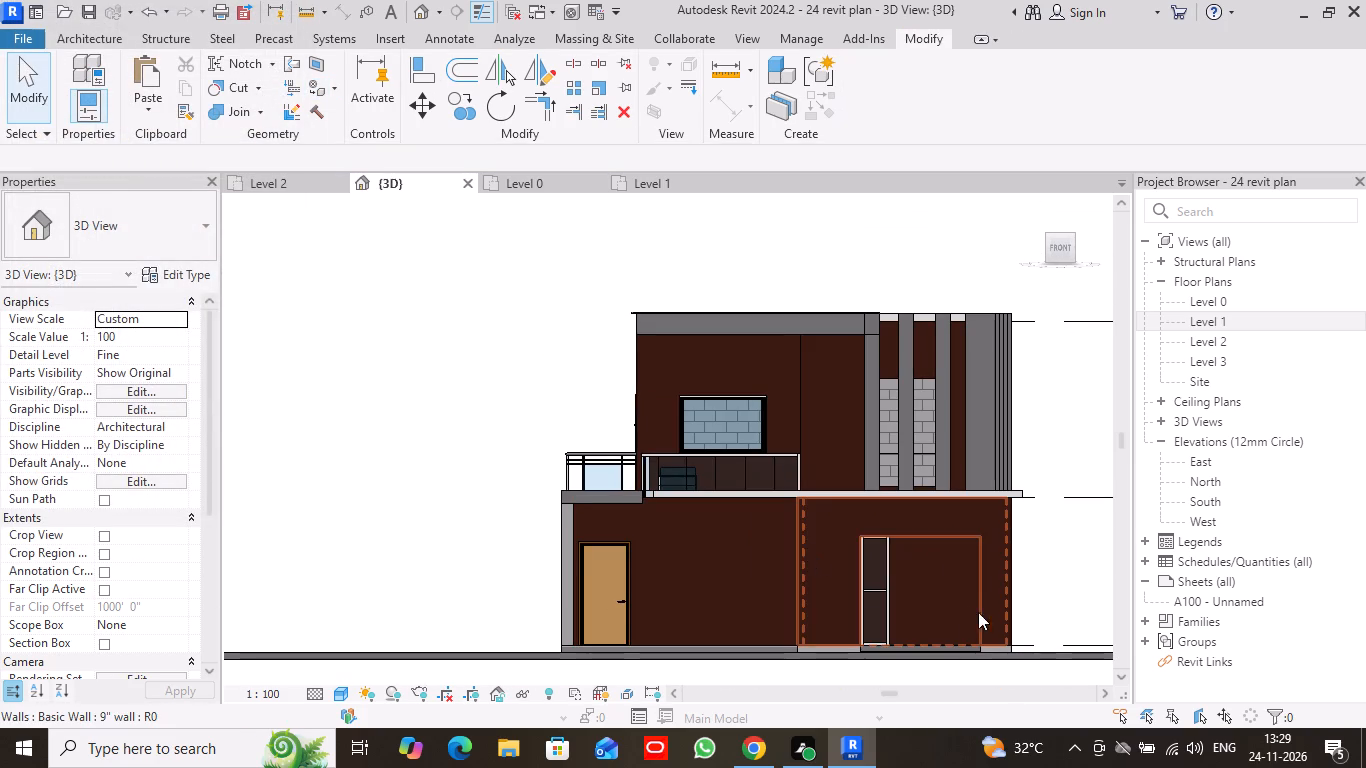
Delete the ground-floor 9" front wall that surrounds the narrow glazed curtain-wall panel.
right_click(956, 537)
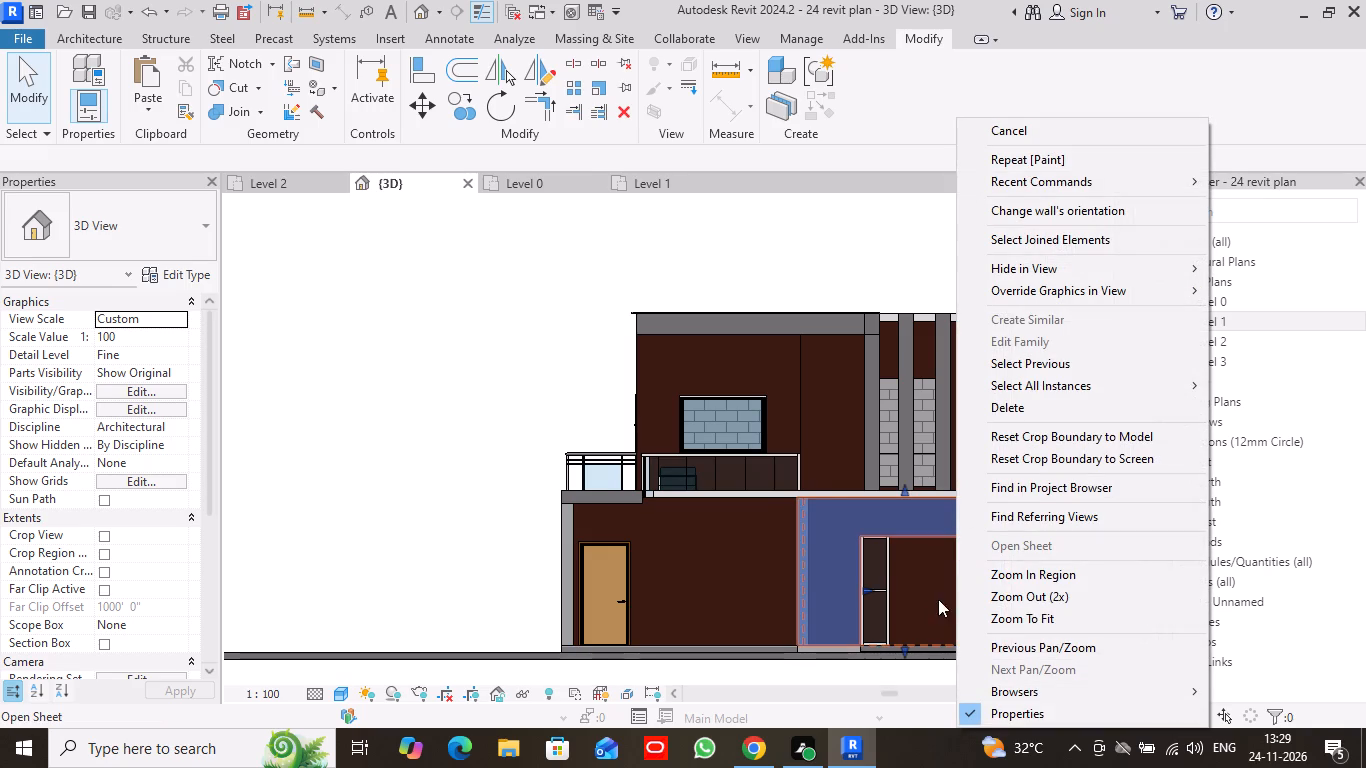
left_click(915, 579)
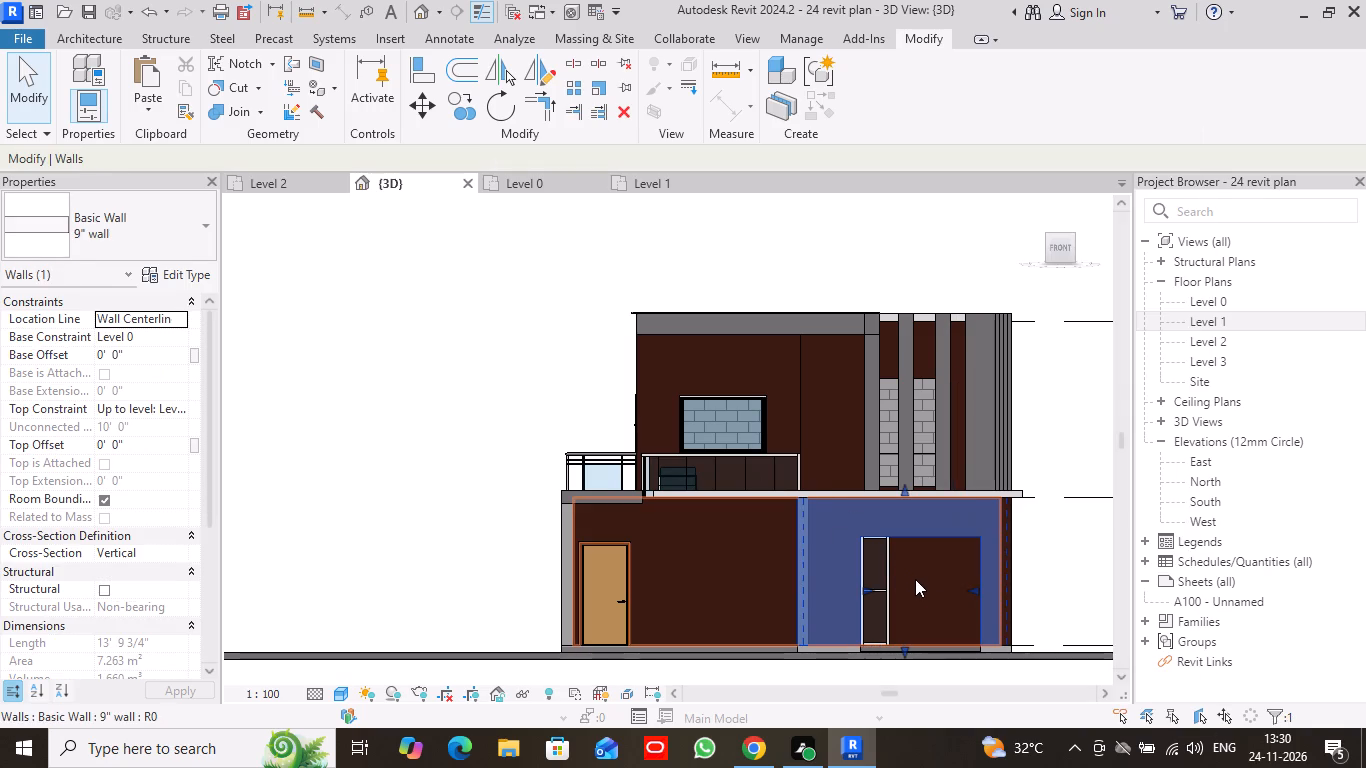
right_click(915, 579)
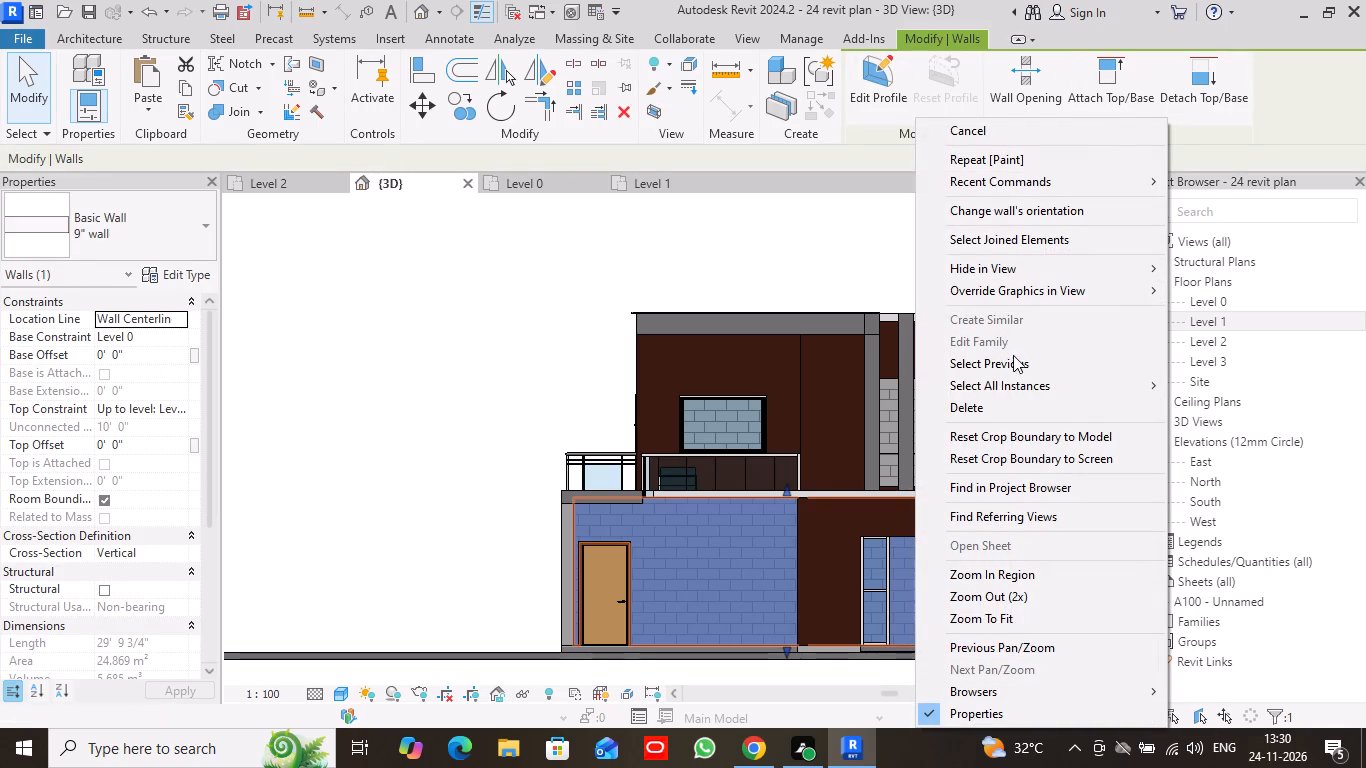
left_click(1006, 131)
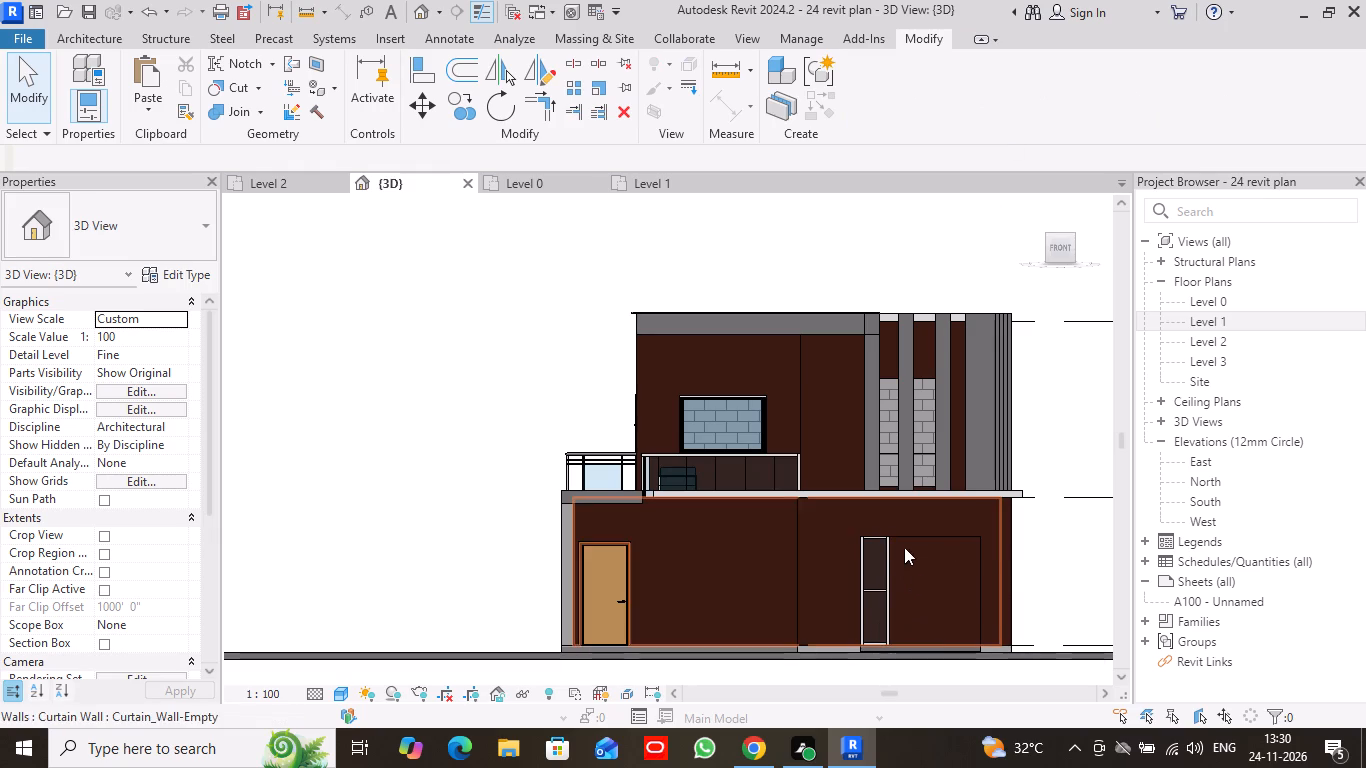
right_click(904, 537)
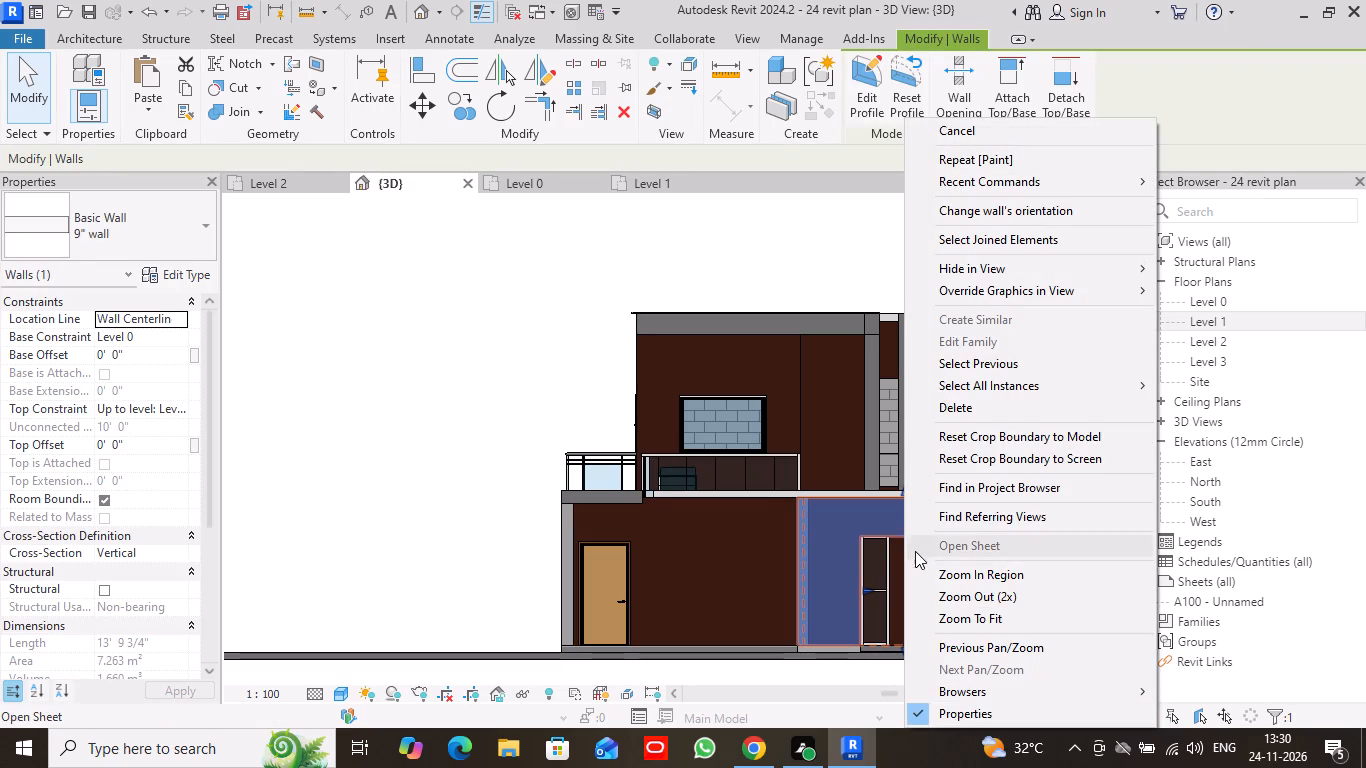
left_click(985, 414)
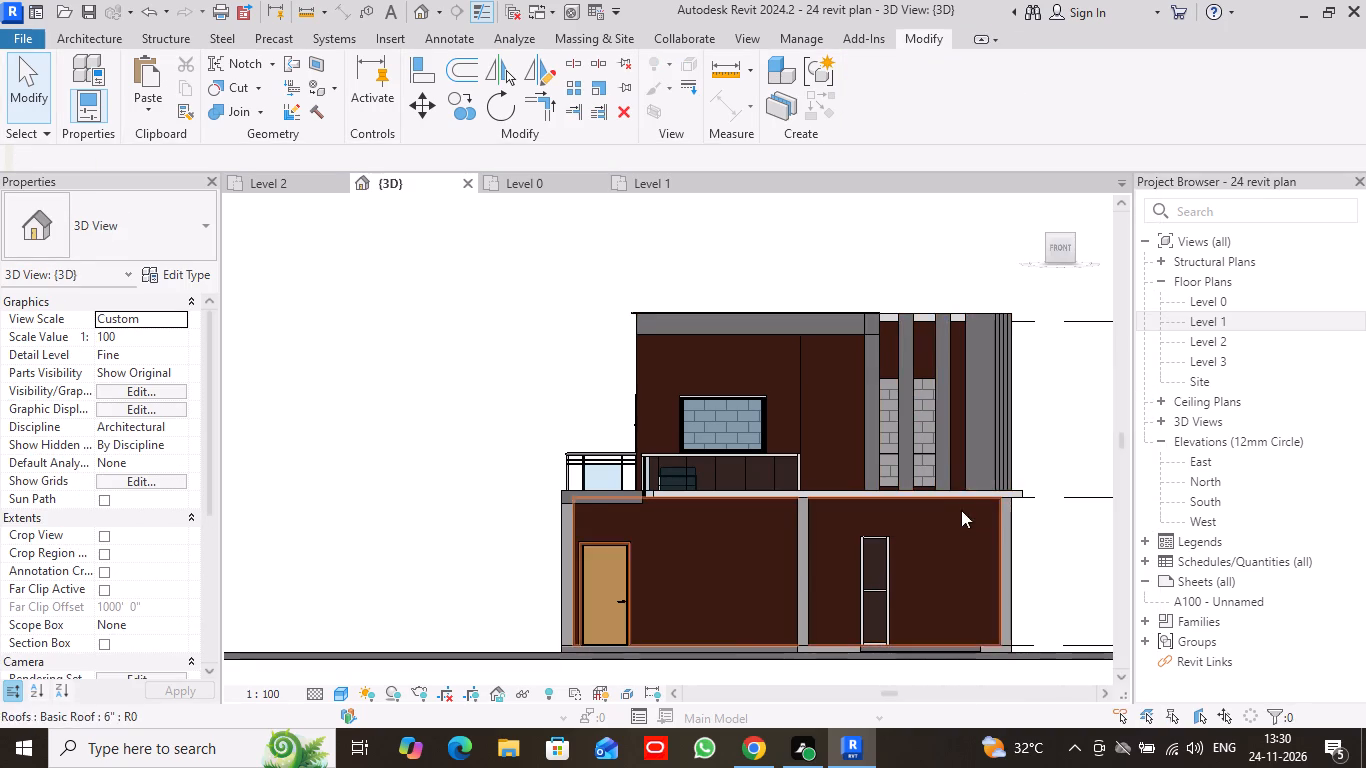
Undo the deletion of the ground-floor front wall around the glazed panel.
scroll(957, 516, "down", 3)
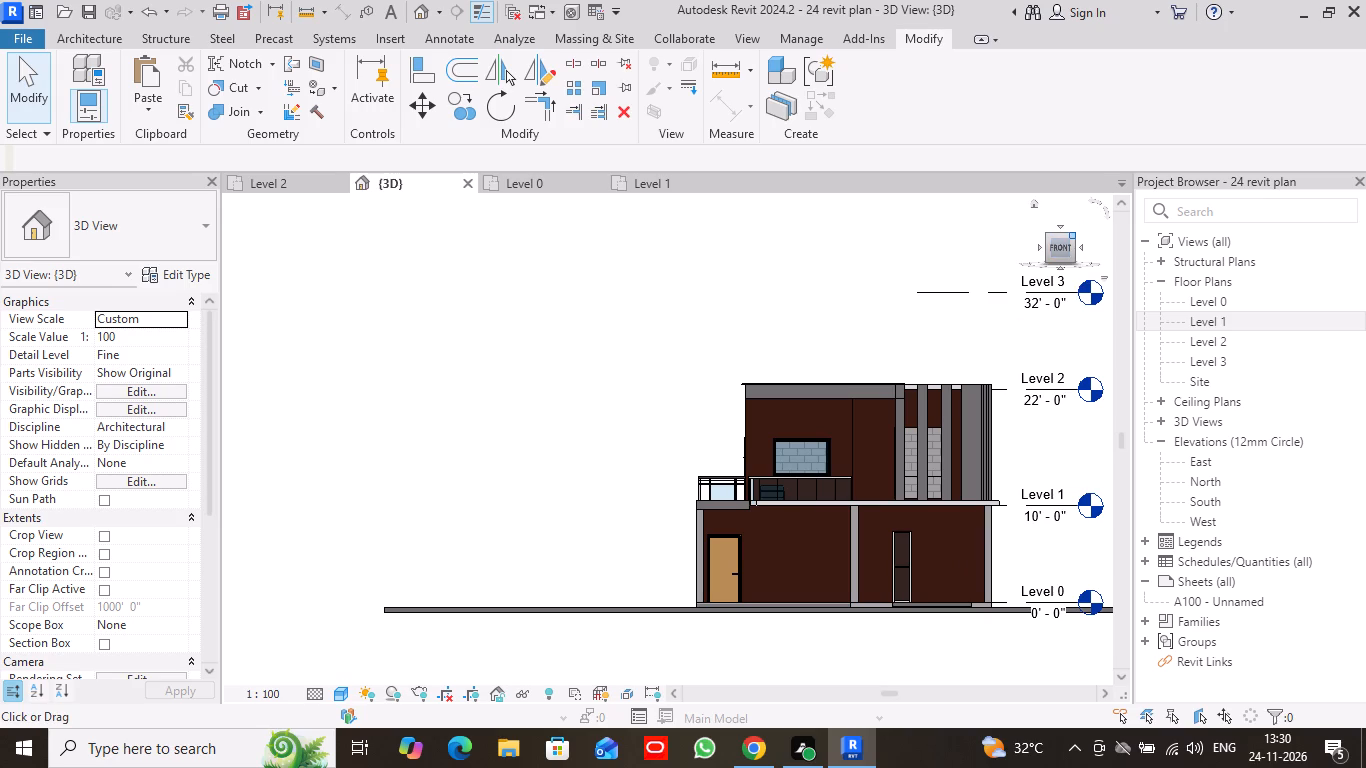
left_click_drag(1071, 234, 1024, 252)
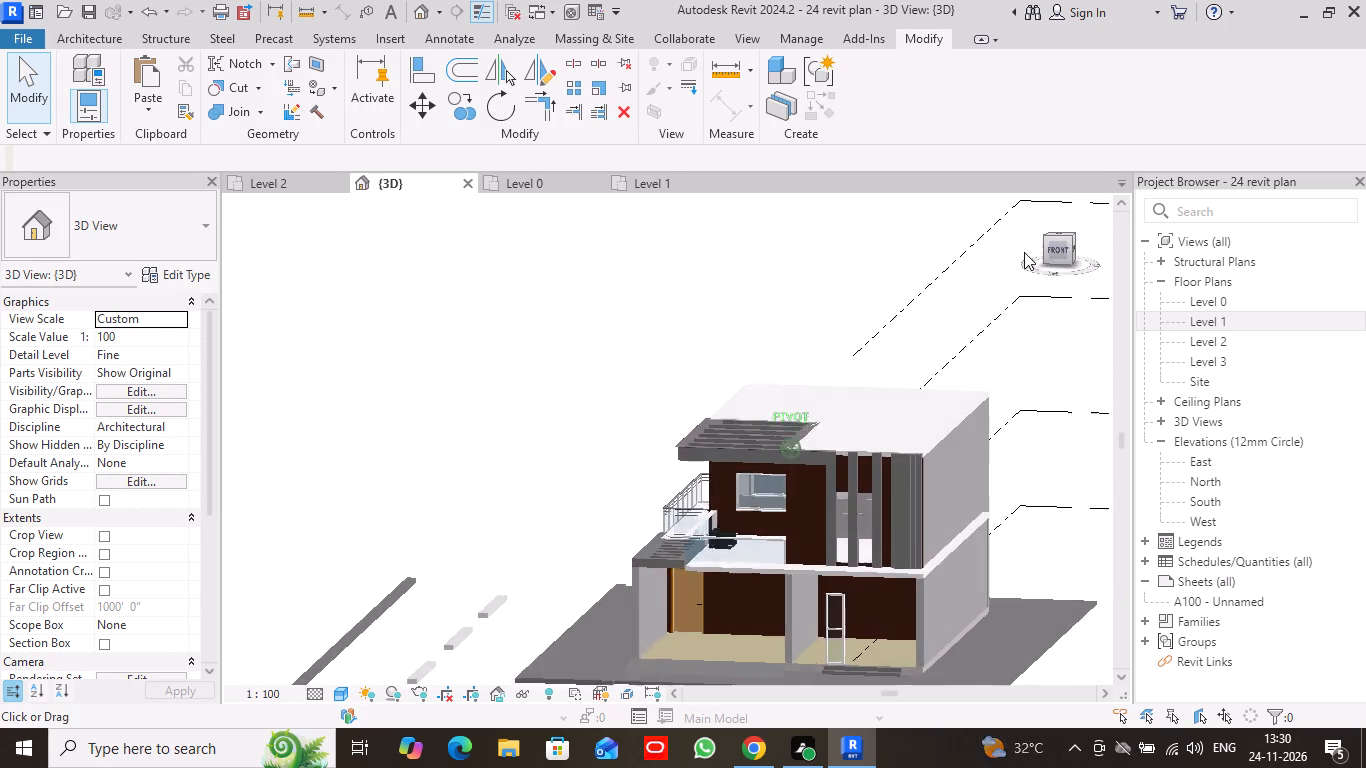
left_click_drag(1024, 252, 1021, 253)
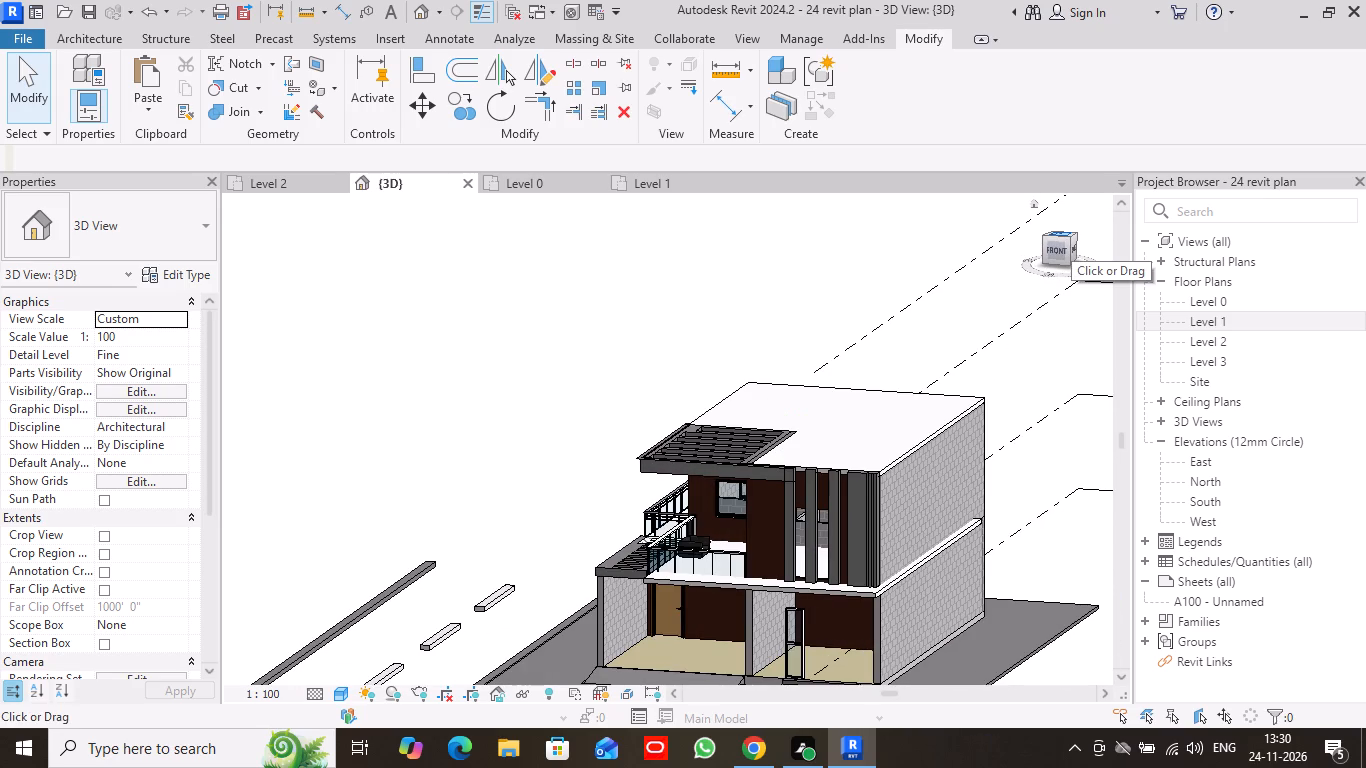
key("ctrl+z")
Examine the wood-painted ground-floor front wall and the opening beside its glazed panel up close.
scroll(919, 270, "down", 3)
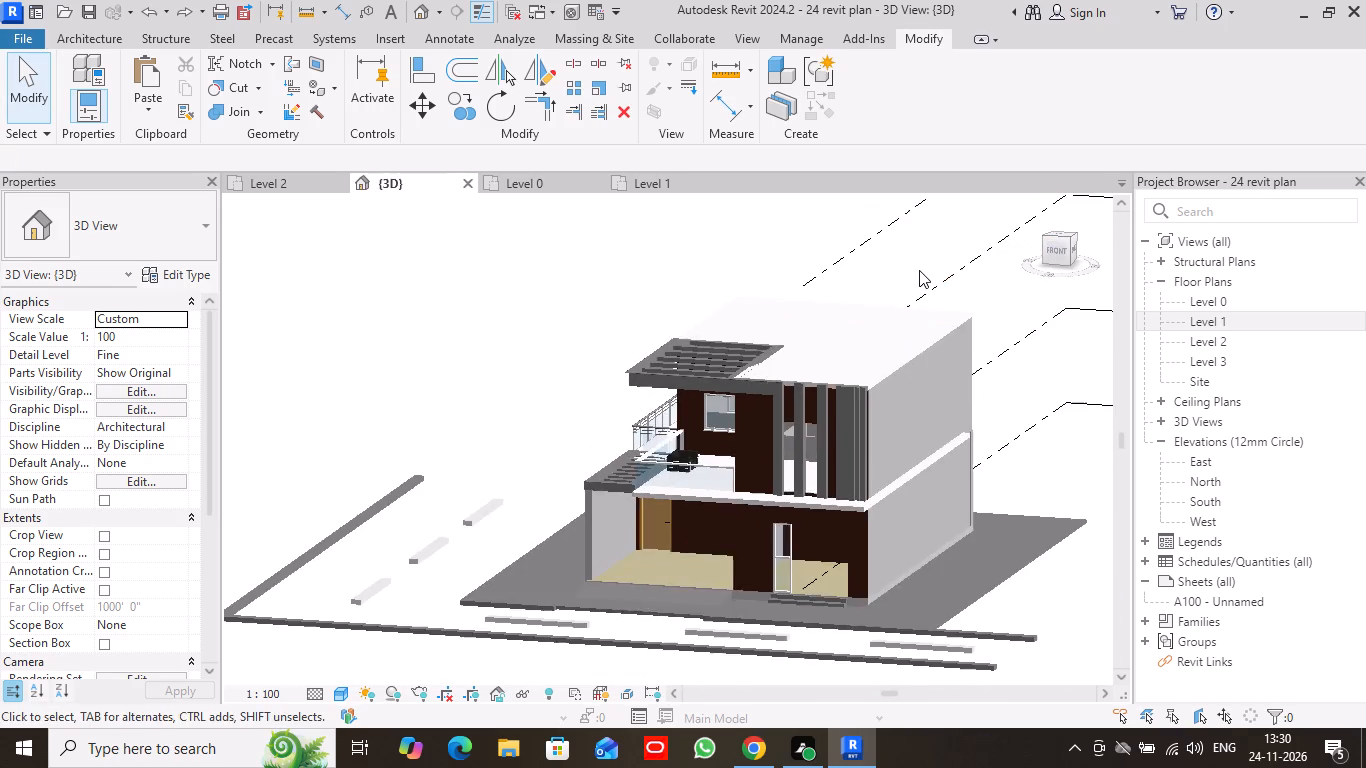
middle_click_drag(919, 270, 918, 212)
scroll(790, 577, "up", 2)
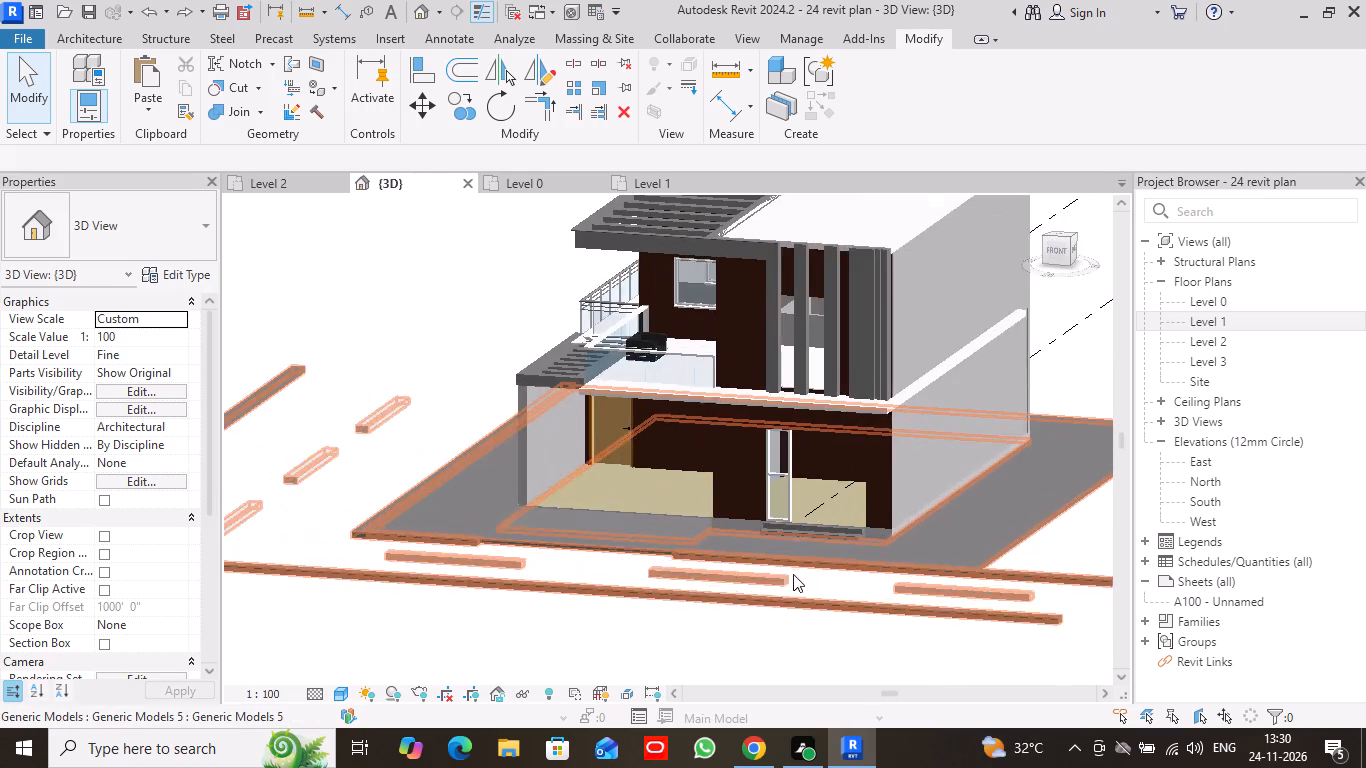
left_click(23, 80)
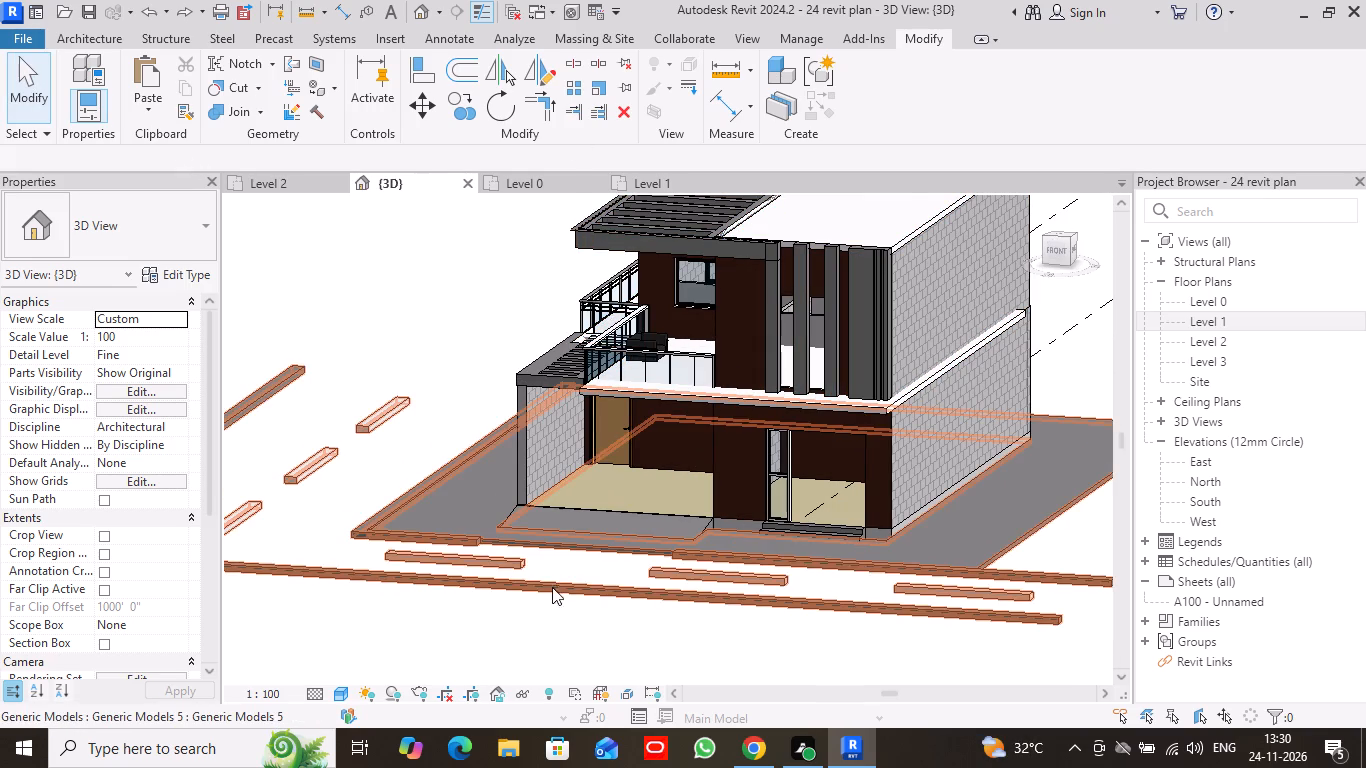
scroll(870, 497, "up", 4)
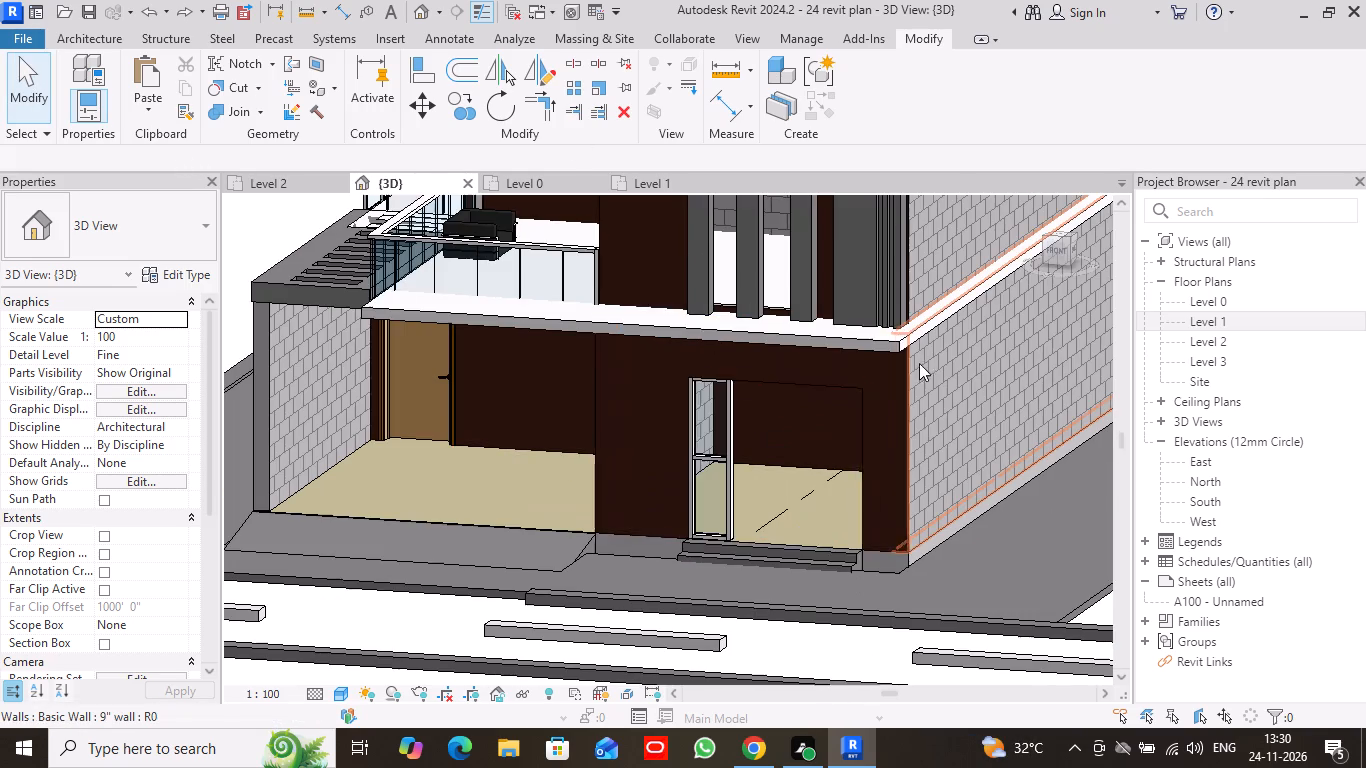
scroll(787, 418, "up", 6)
scroll(788, 418, "down", 1)
scroll(788, 418, "up", 6)
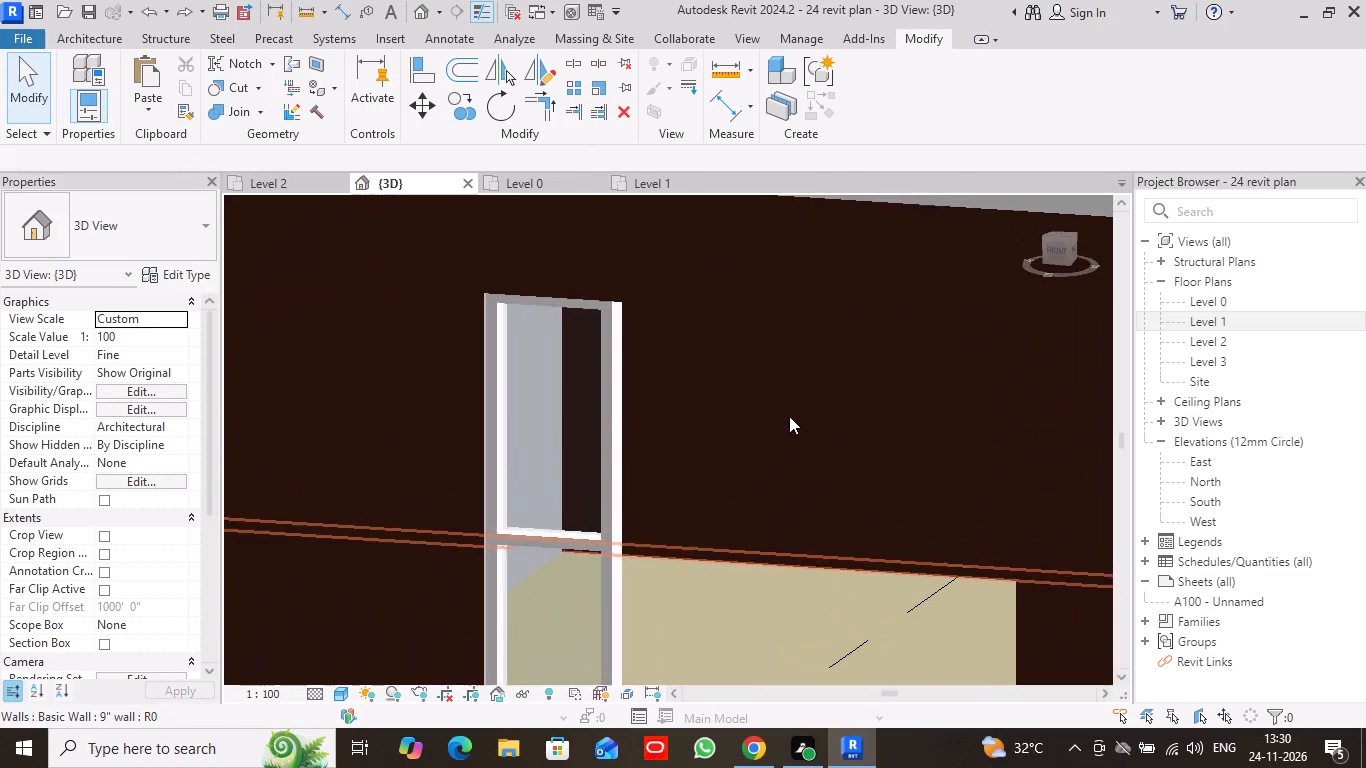
scroll(789, 416, "up", 2)
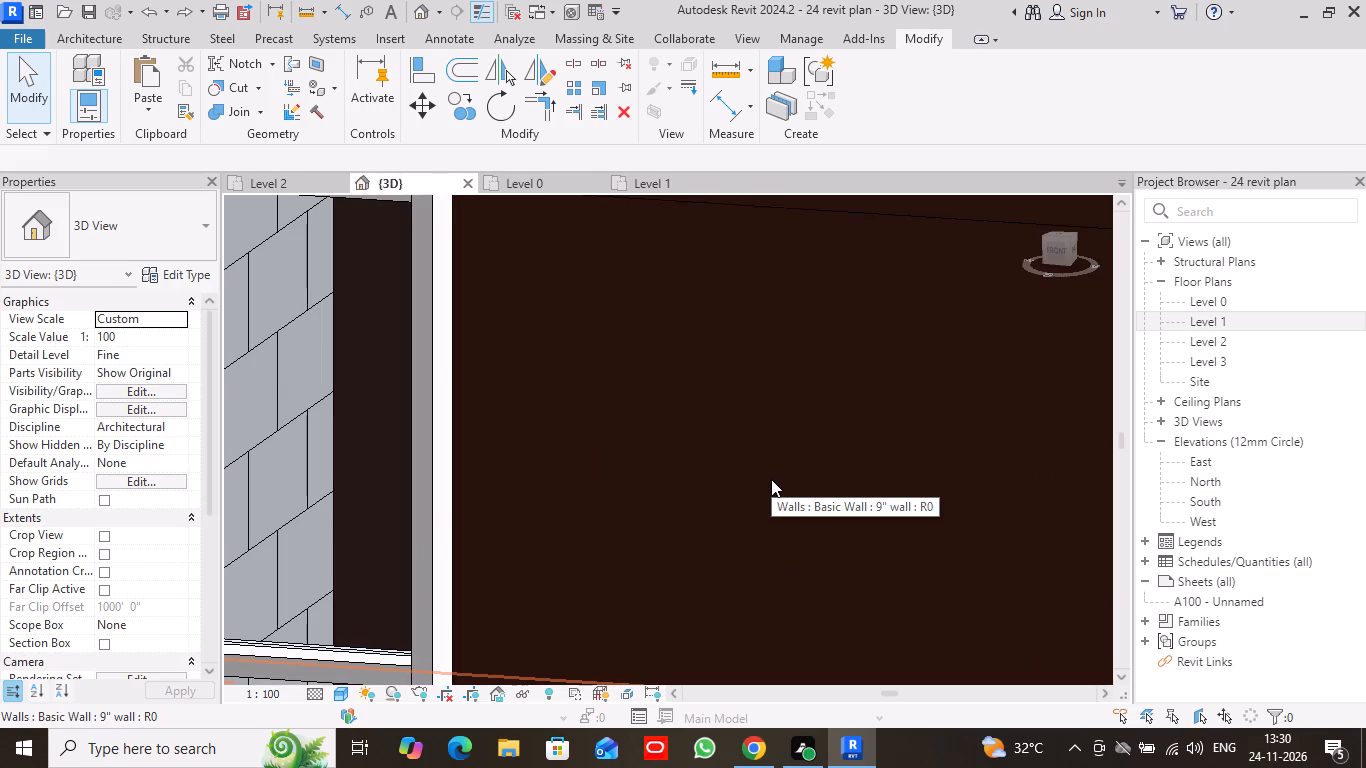
scroll(771, 479, "up", 2)
scroll(771, 479, "down", 12)
scroll(771, 479, "up", 1)
scroll(771, 479, "down", 9)
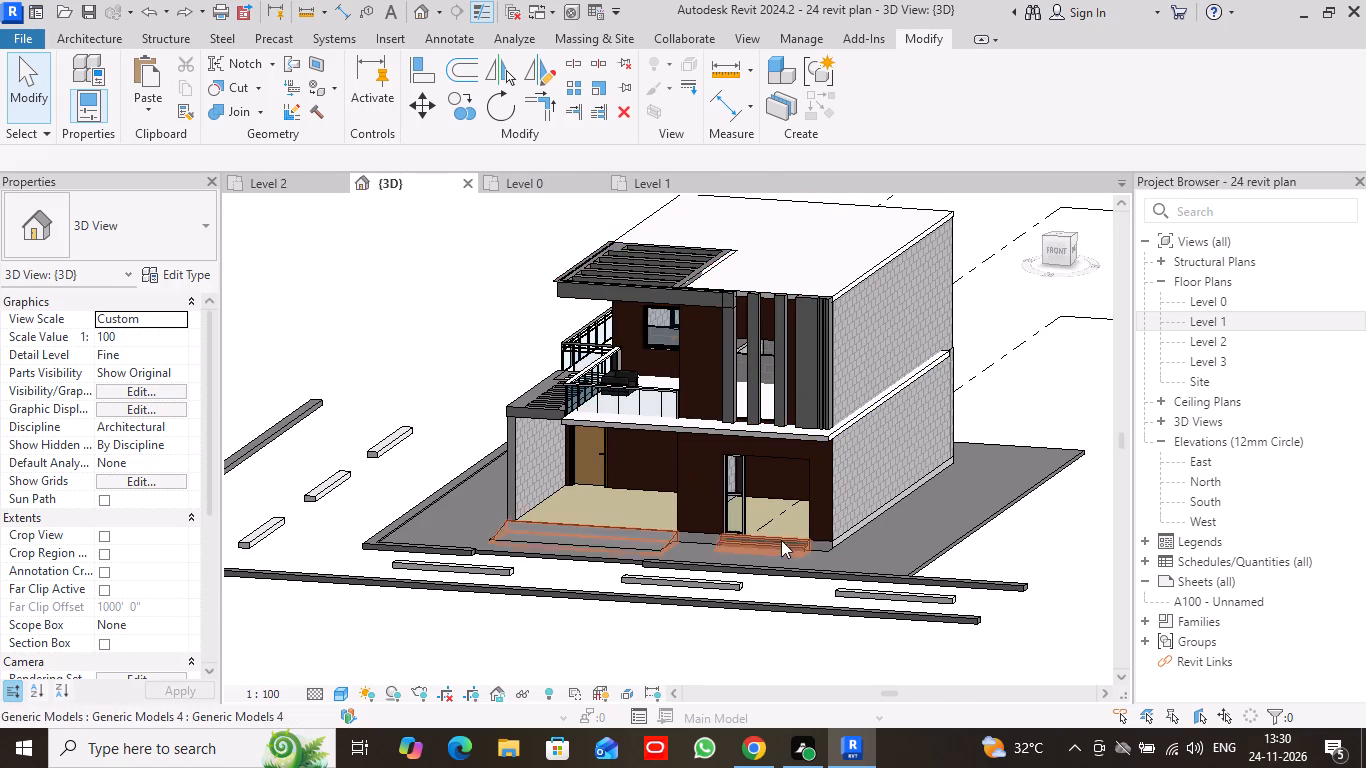
Examine the painted facade straight from the front and the whole house from an angled 3D view.
left_click(1063, 255)
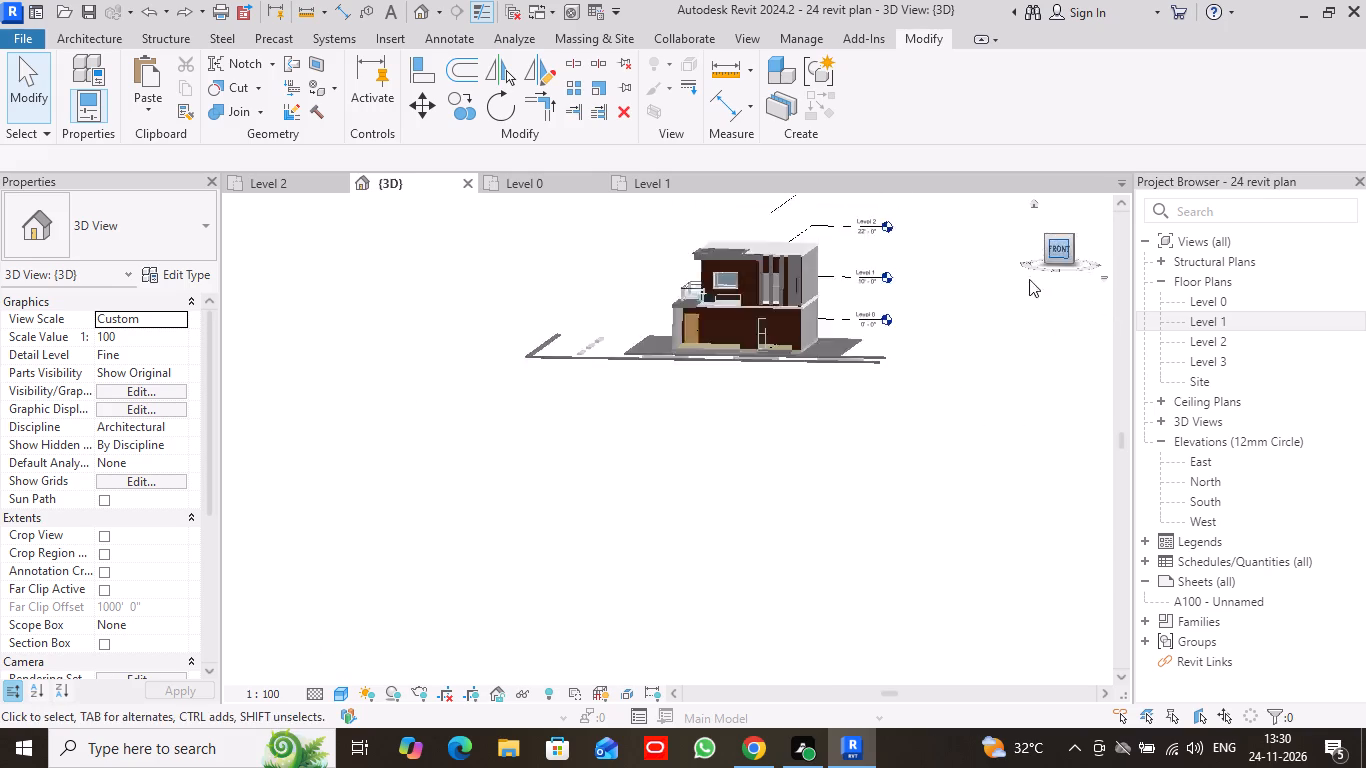
scroll(667, 508, "up", 14)
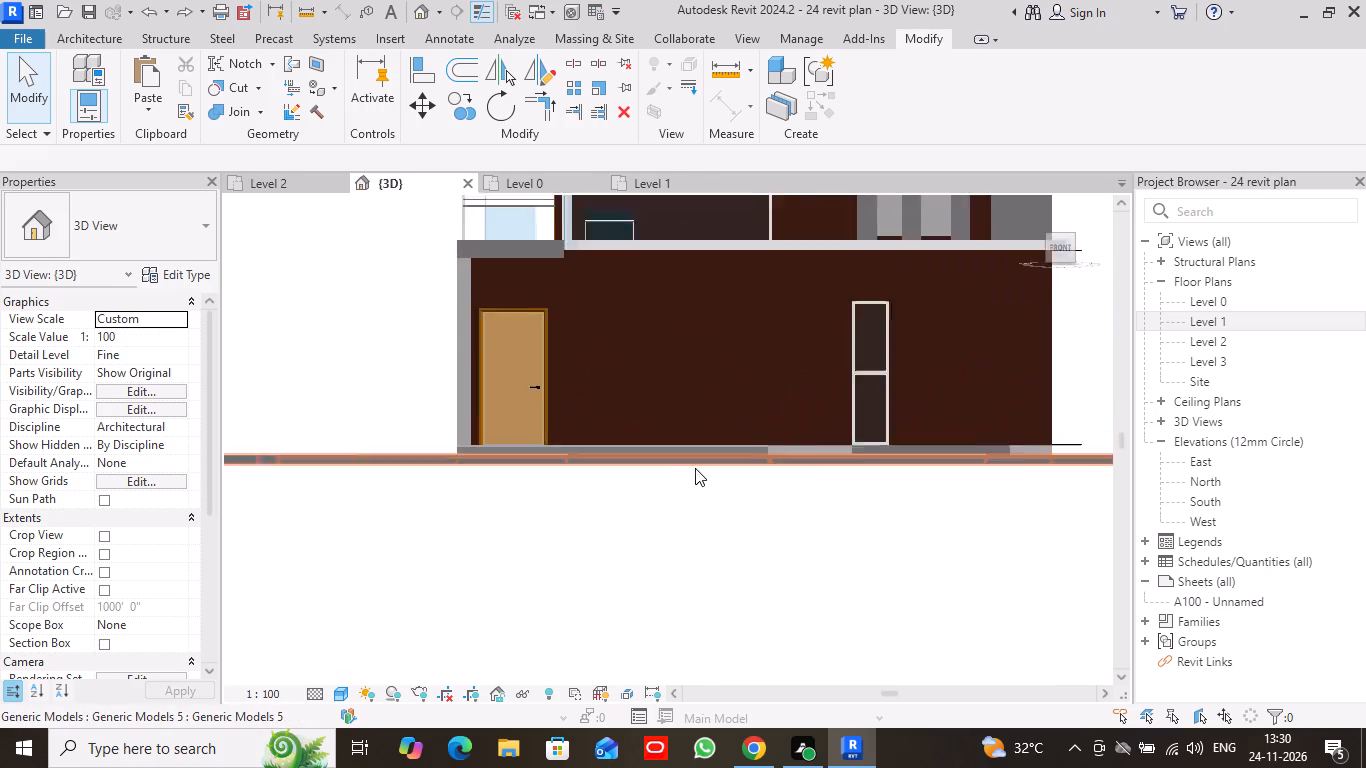
scroll(768, 570, "down", 1)
middle_click_drag(792, 546, 763, 618)
scroll(765, 612, "down", 1)
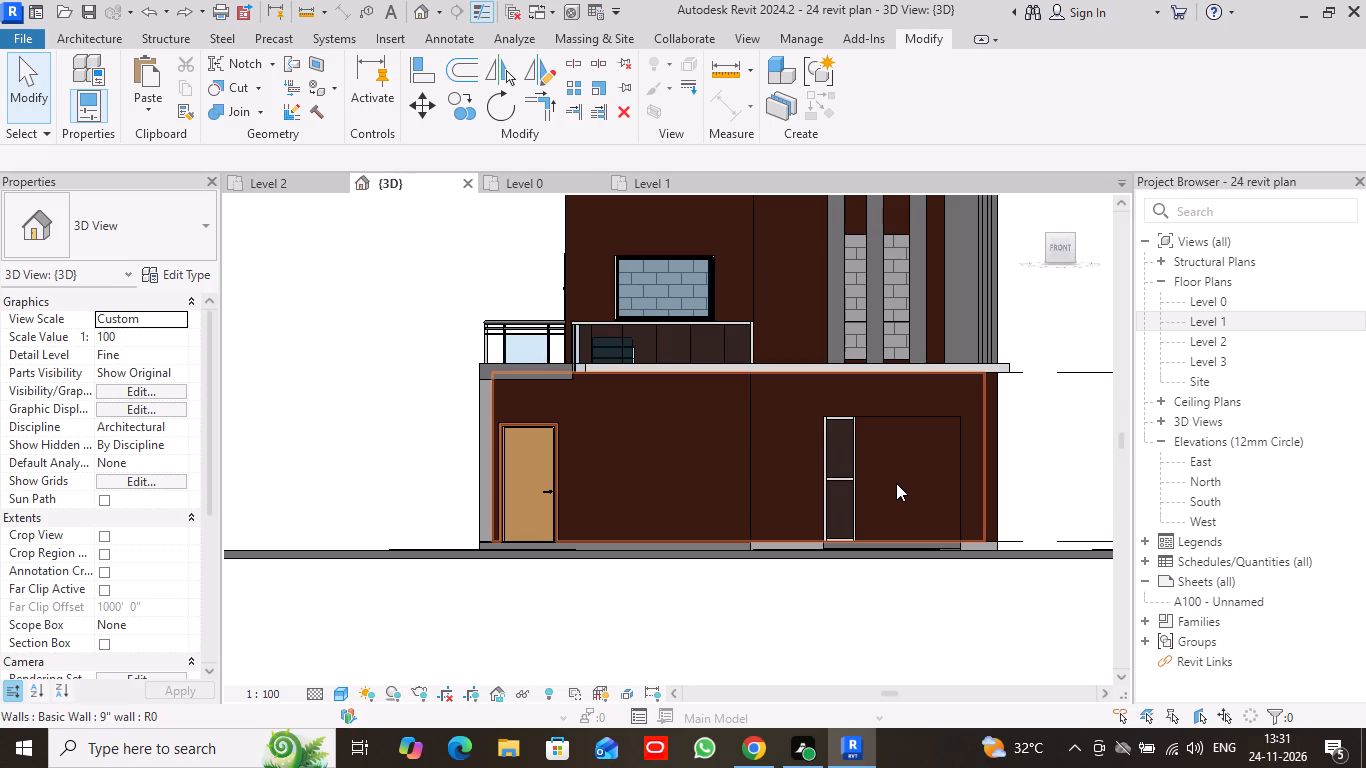
scroll(896, 483, "down", 3)
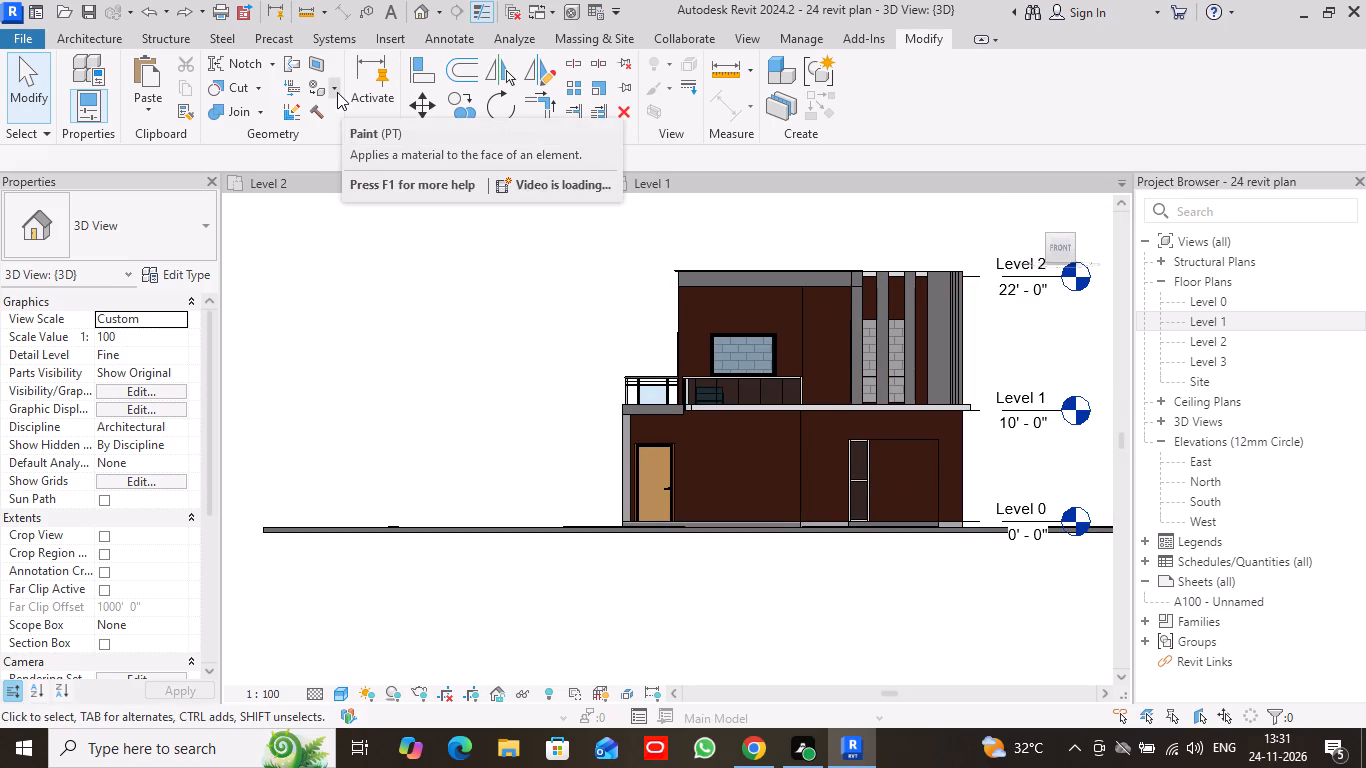
left_click_drag(1072, 237, 1069, 241)
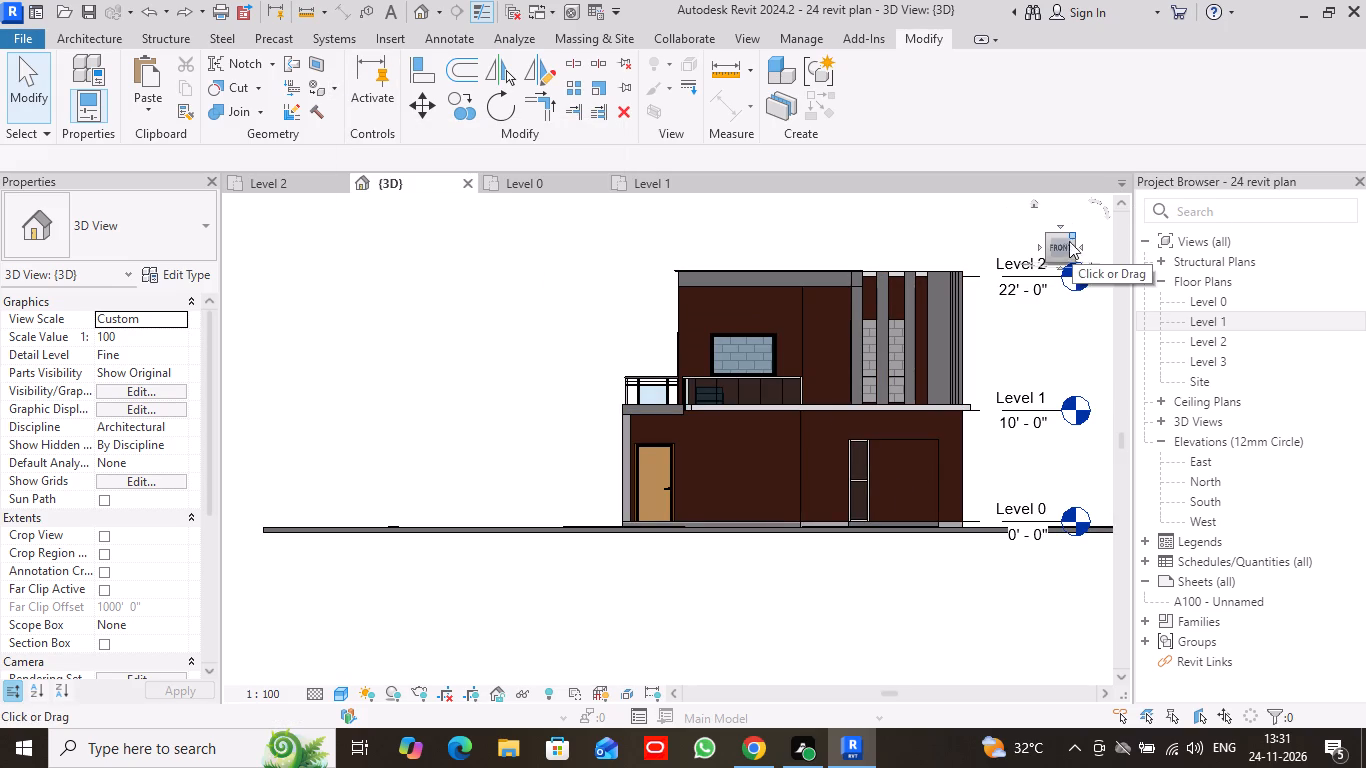
left_click_drag(1069, 241, 1027, 265)
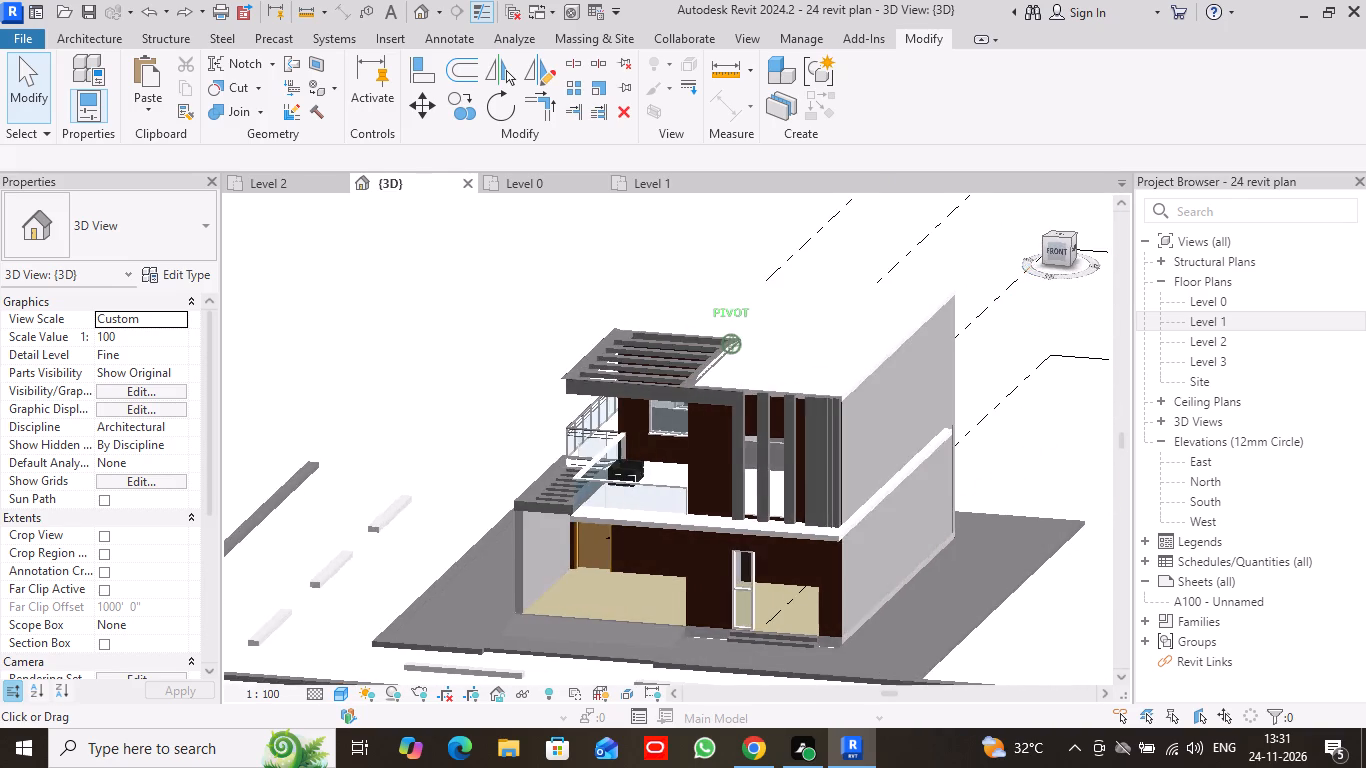
scroll(1035, 682, "down", 2)
middle_click_drag(1063, 656, 1054, 589)
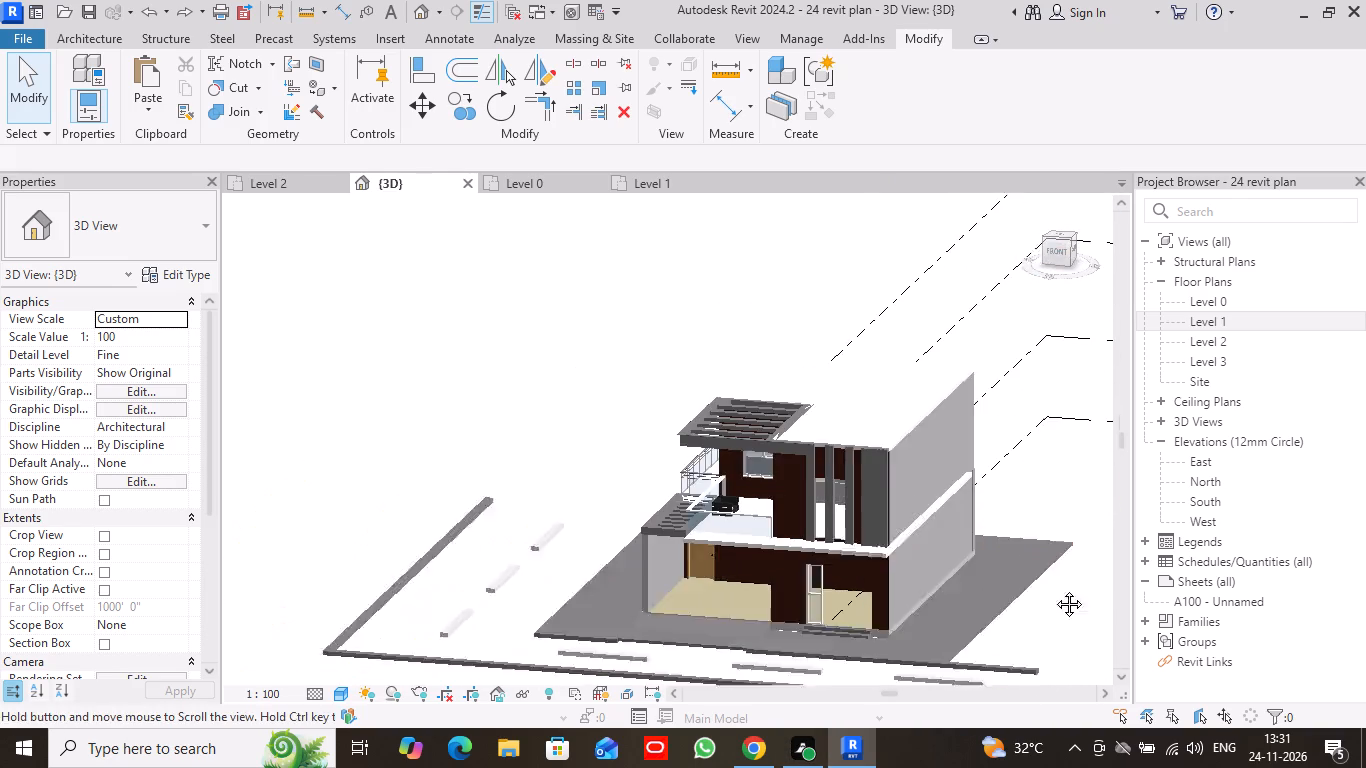
middle_click_drag(1054, 589, 1043, 503)
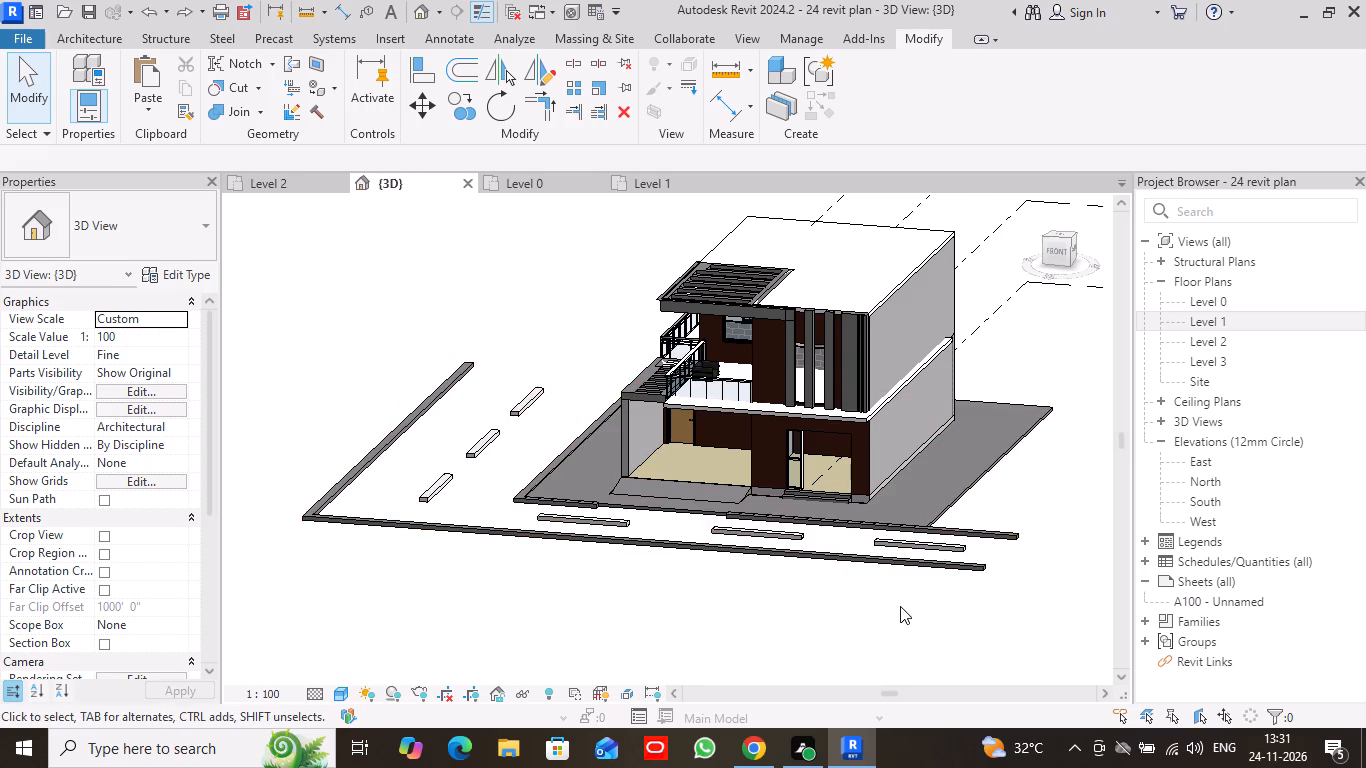
scroll(900, 606, "down", 1)
middle_click_drag(900, 606, 862, 592)
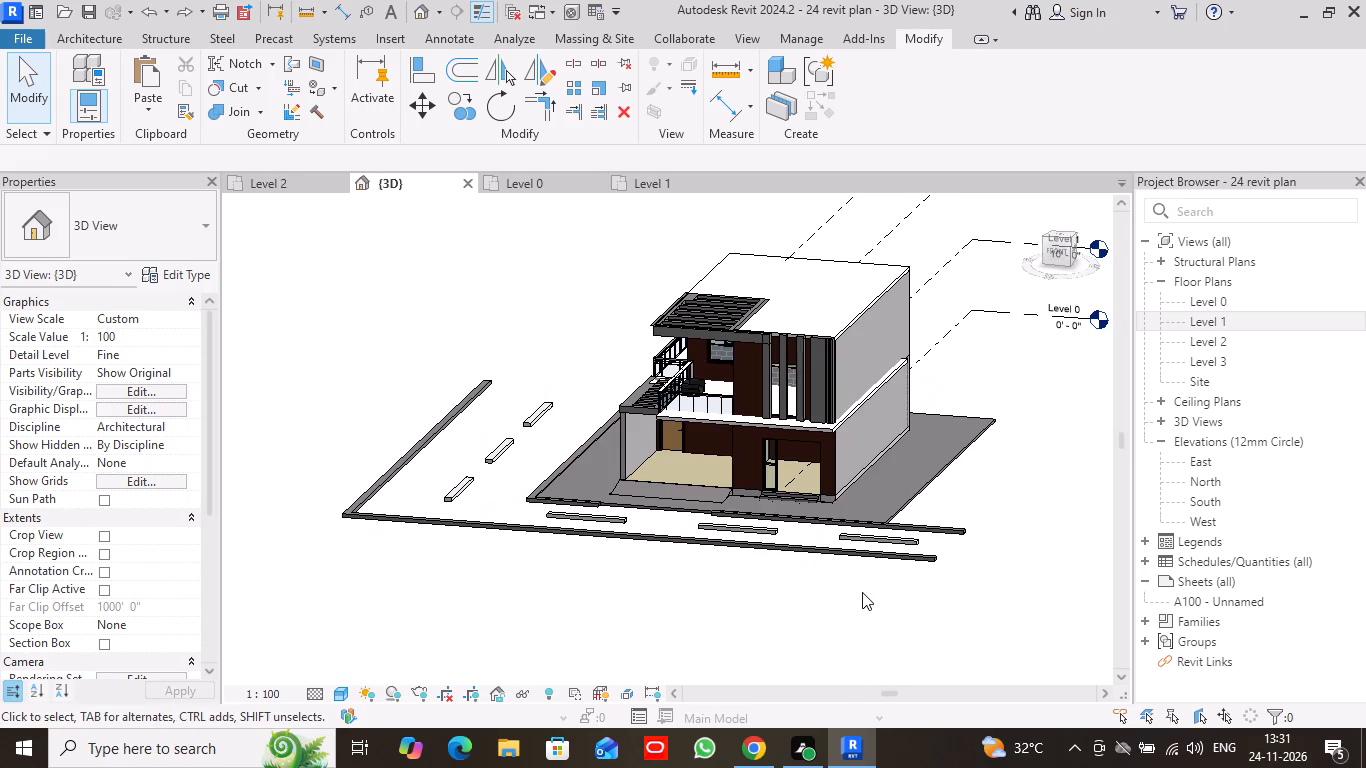
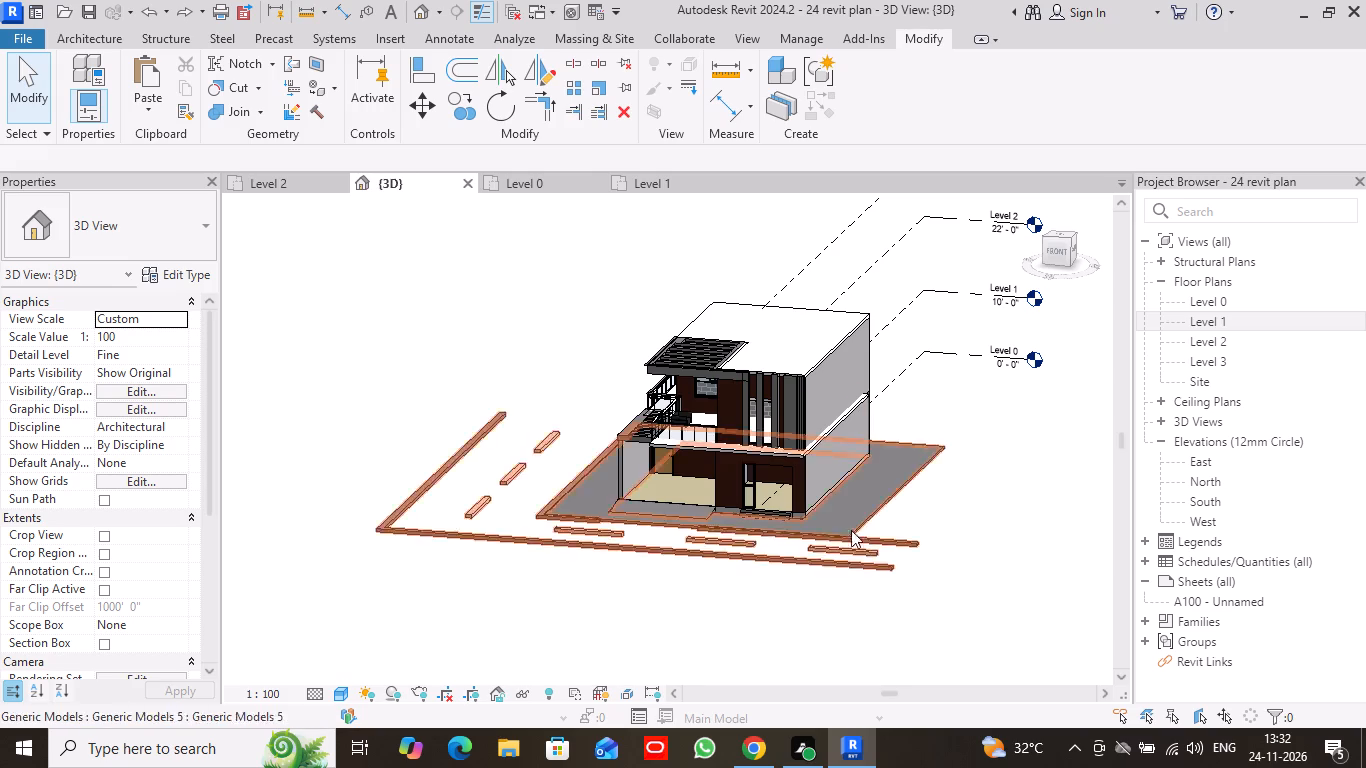
On Level 0, place two 1360x910mm Windows_Sgl_Plain windows in the rear room's east wall, about 3'-6" from the partition and 2'-0" from the rear wall.
scroll(809, 450, "up", 6)
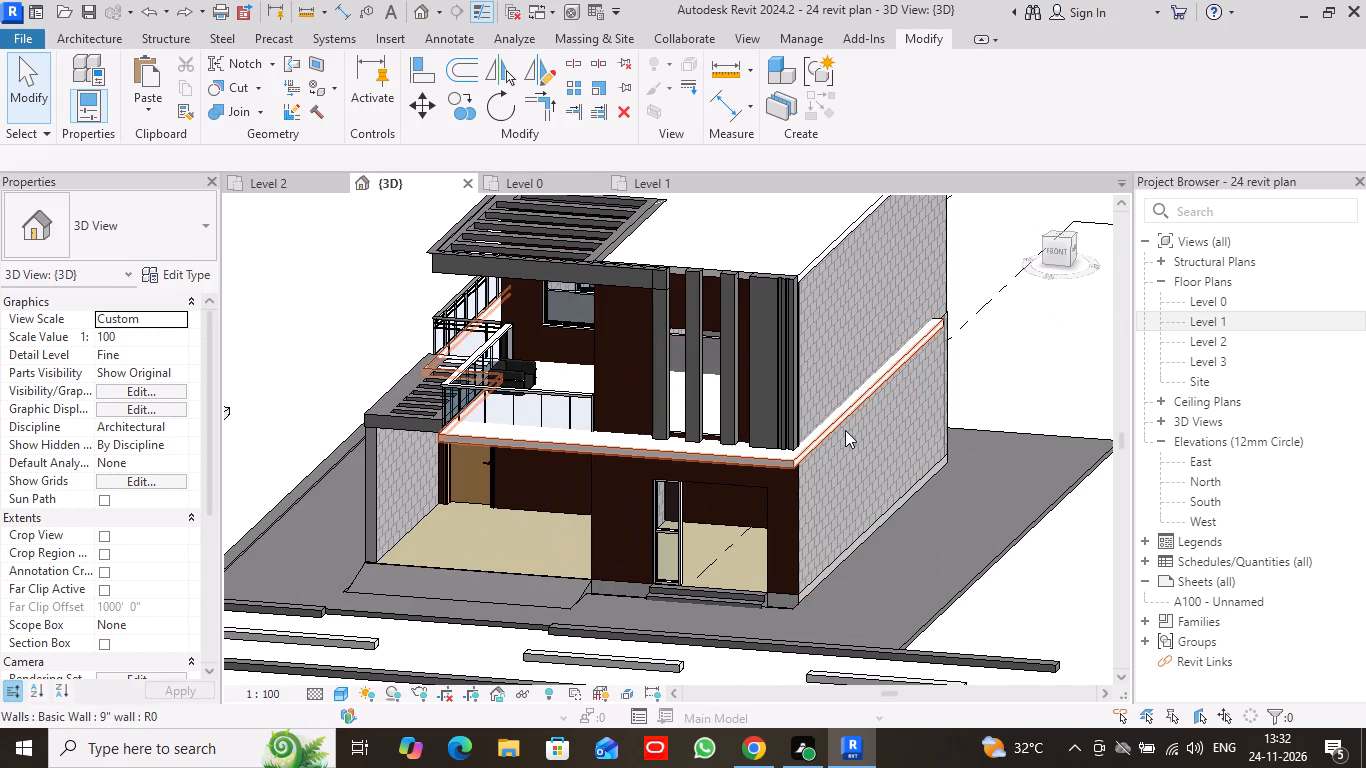
middle_click_drag(946, 488, 934, 536)
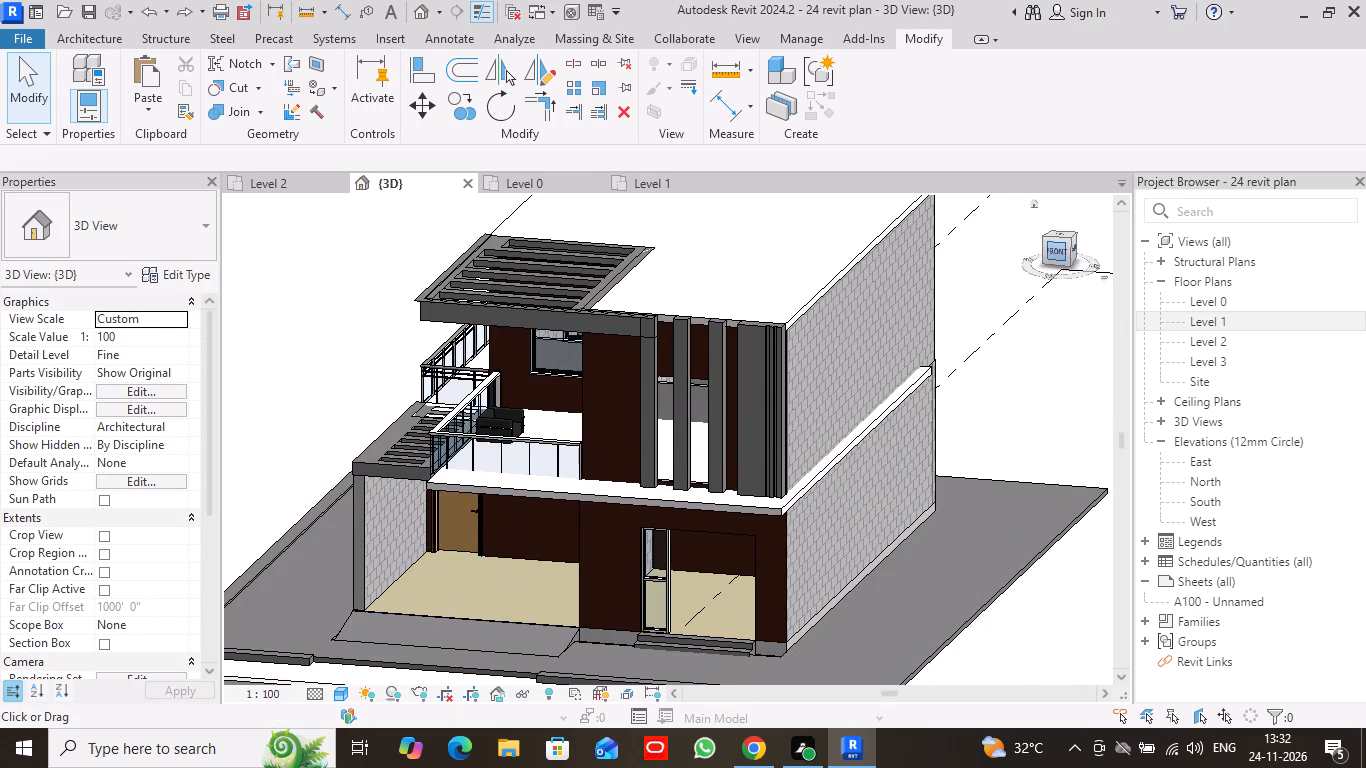
left_click(539, 183)
scroll(749, 420, "up", 4)
middle_click_drag(808, 303, 805, 384)
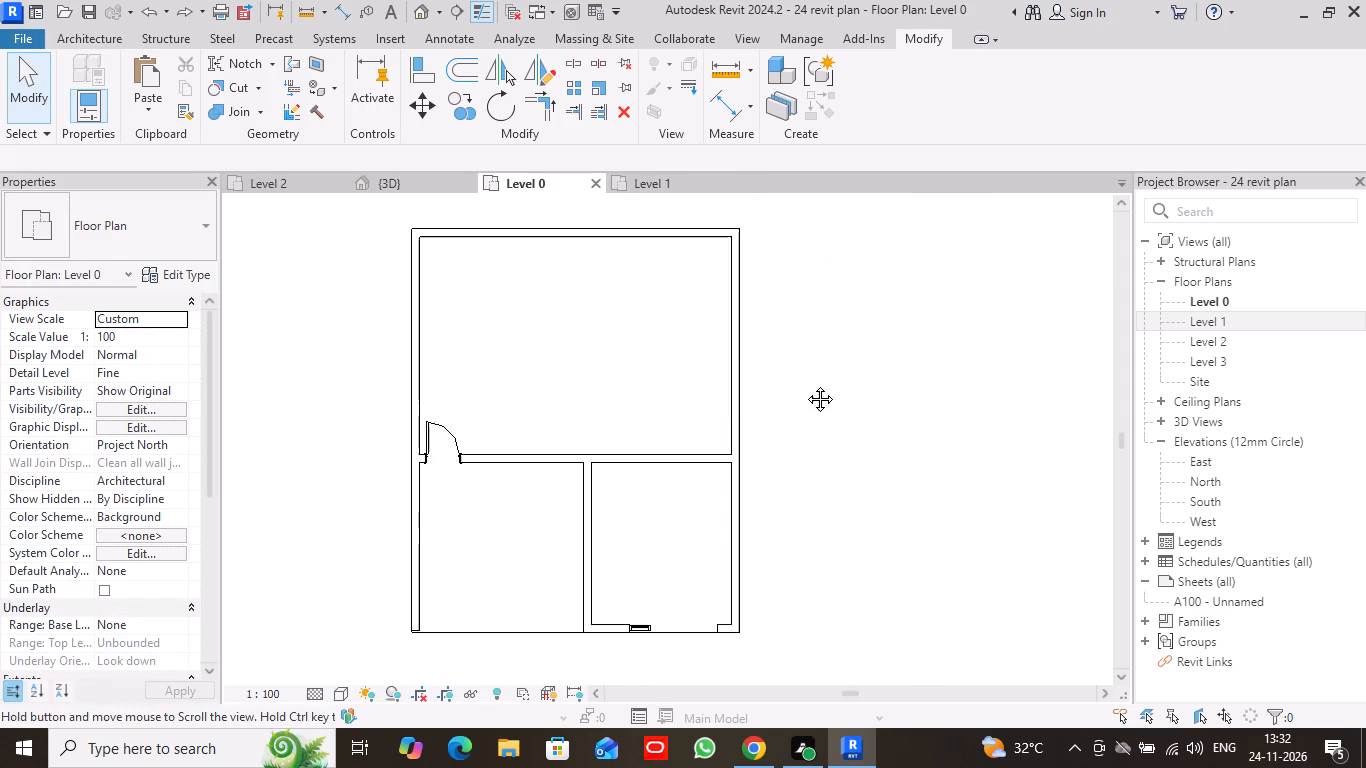
middle_click_drag(805, 384, 803, 404)
left_click(109, 36)
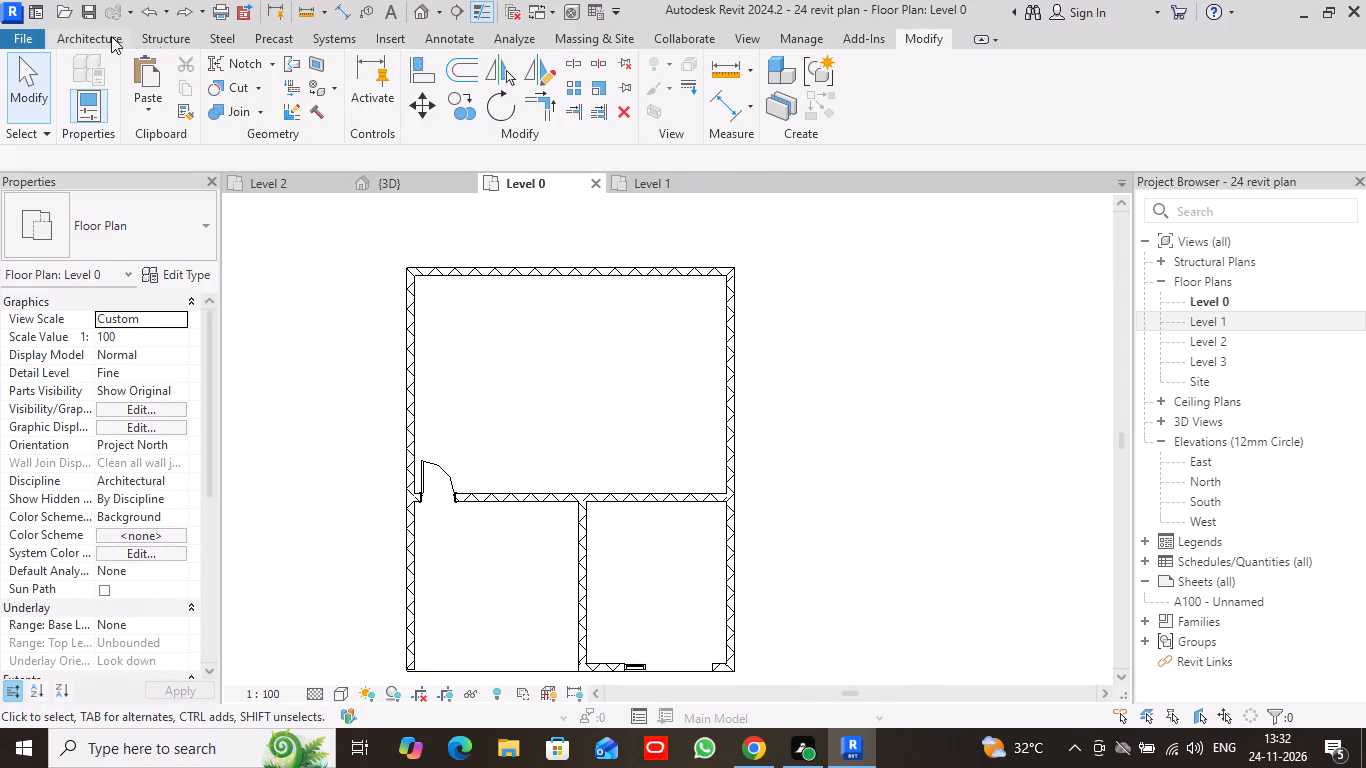
left_click(170, 106)
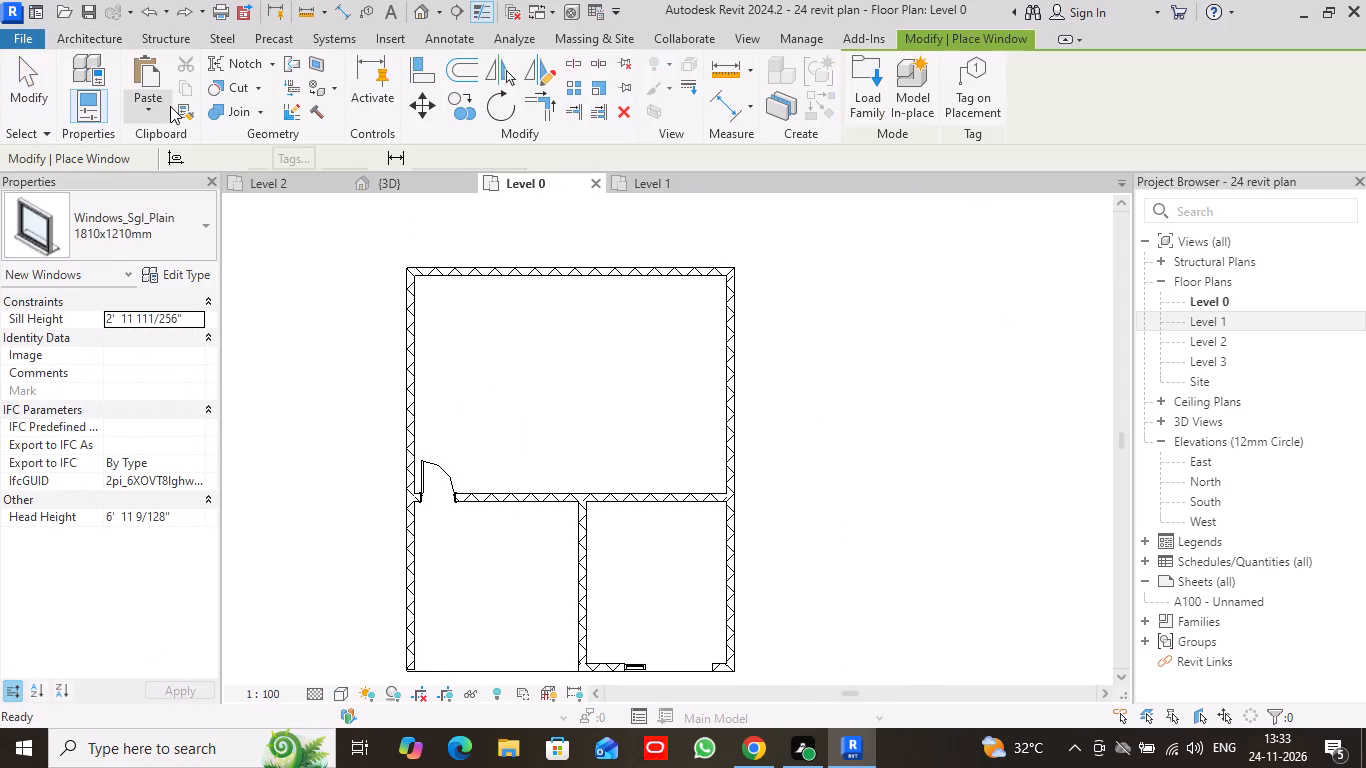
left_click(204, 226)
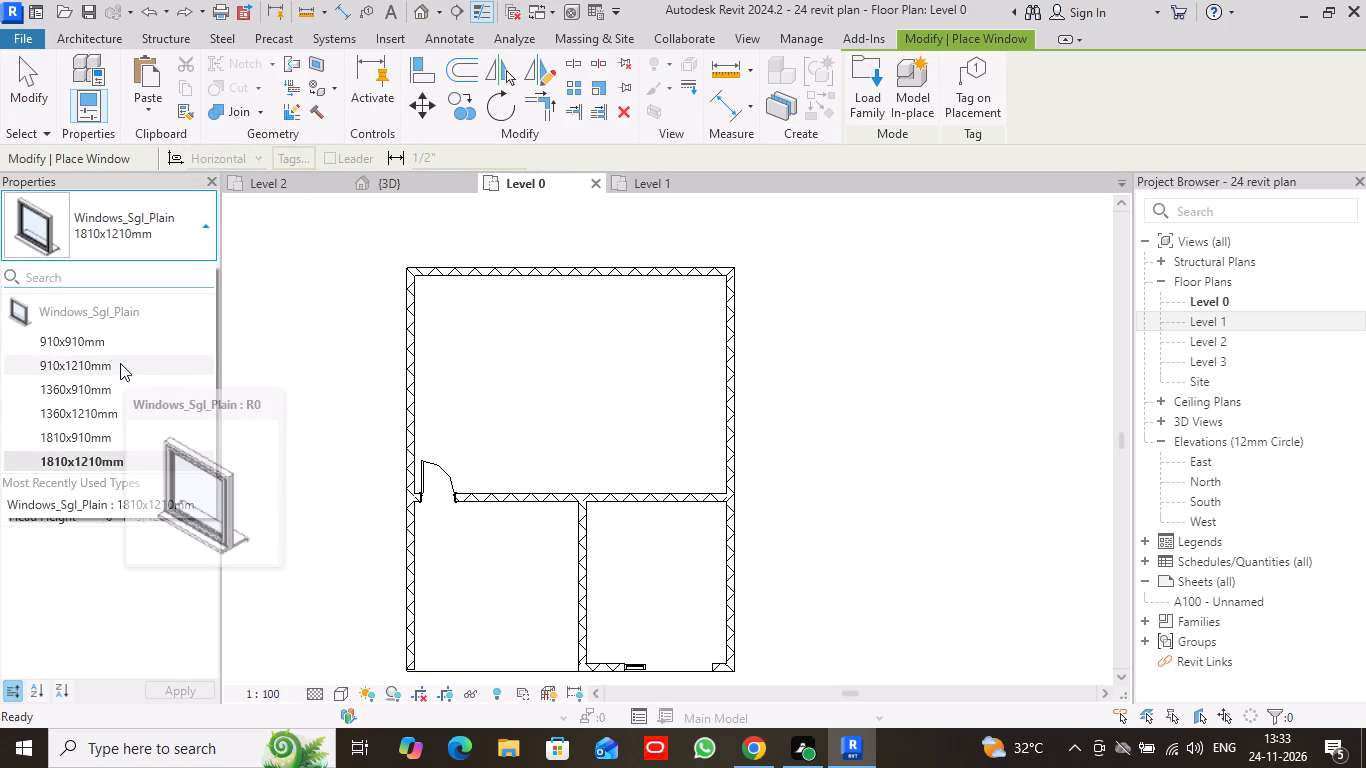
left_click(125, 387)
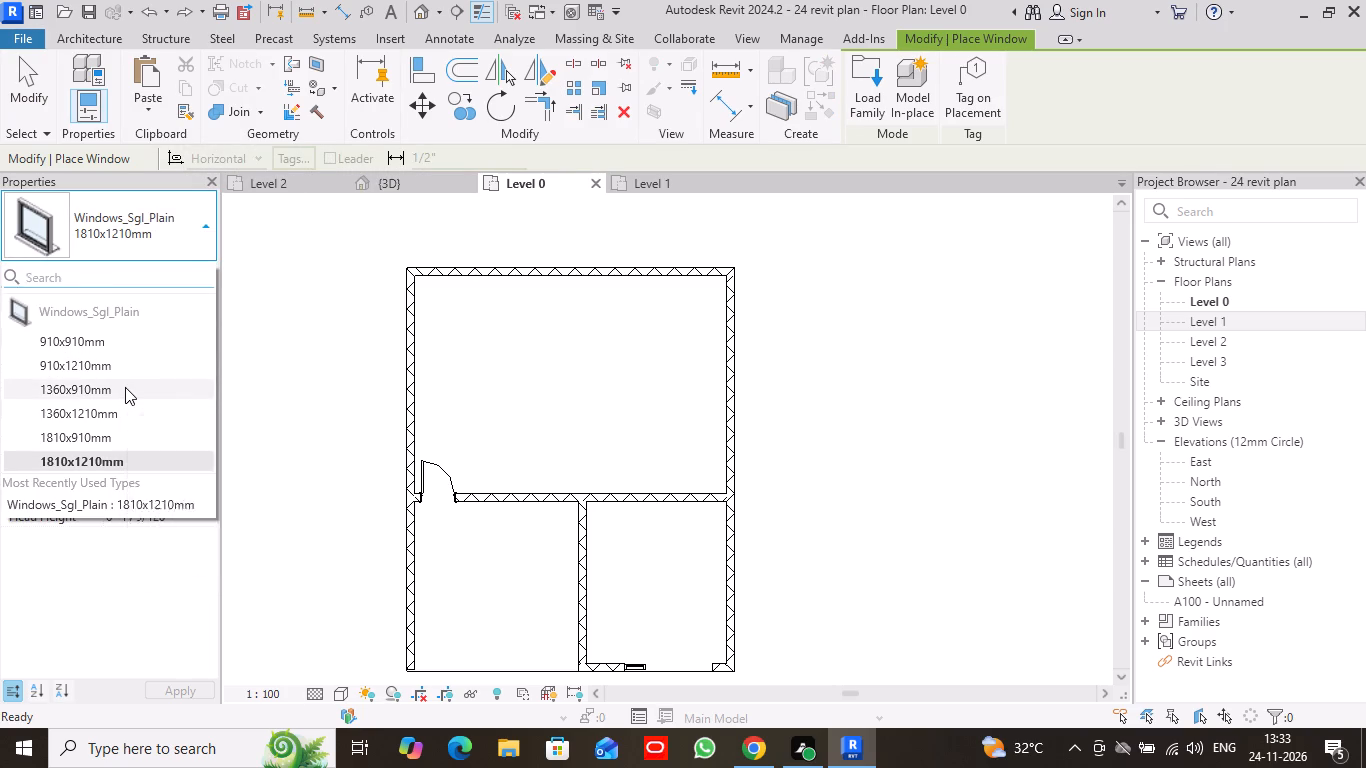
left_click(730, 431)
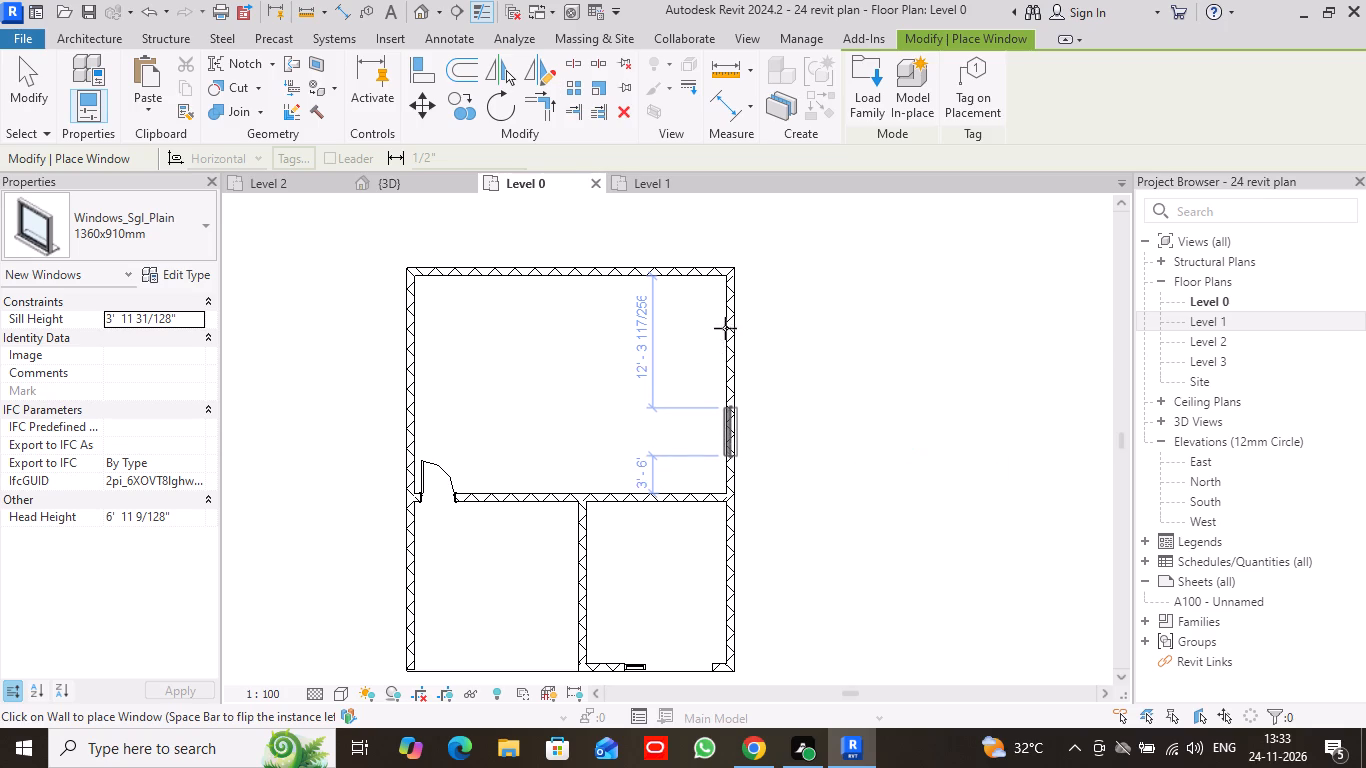
left_click(729, 324)
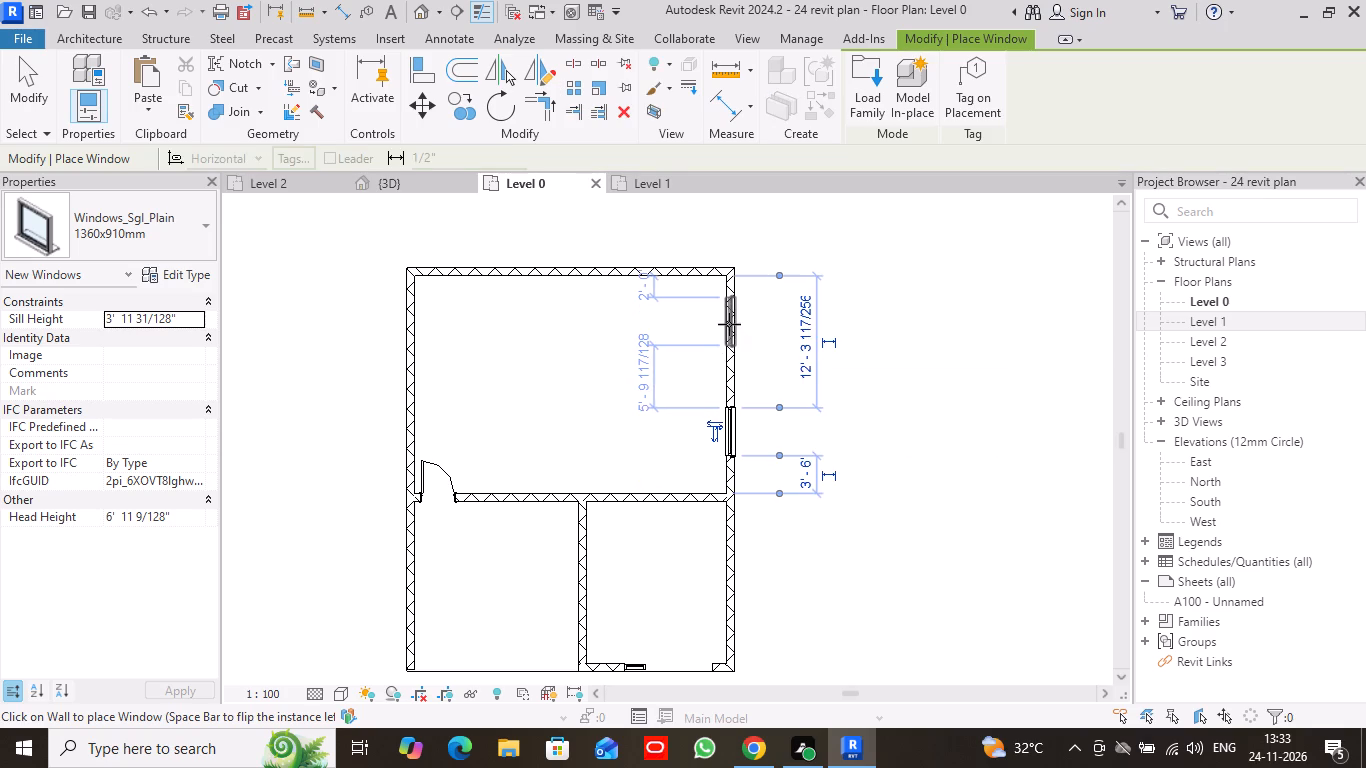
Place two more windows in the rear wall, about 4'-6" and 6'-0" from its ends, and two in the rear room's west wall.
left_click(655, 272)
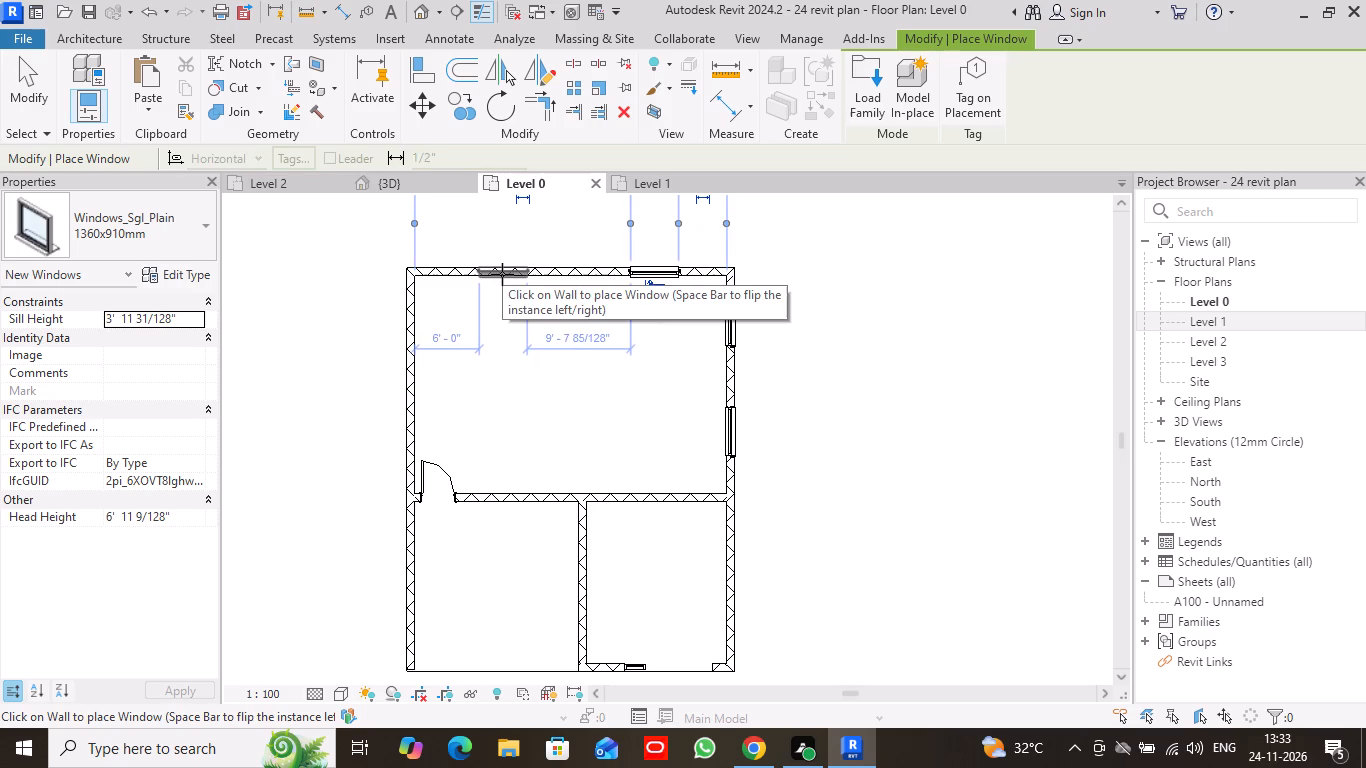
left_click(502, 274)
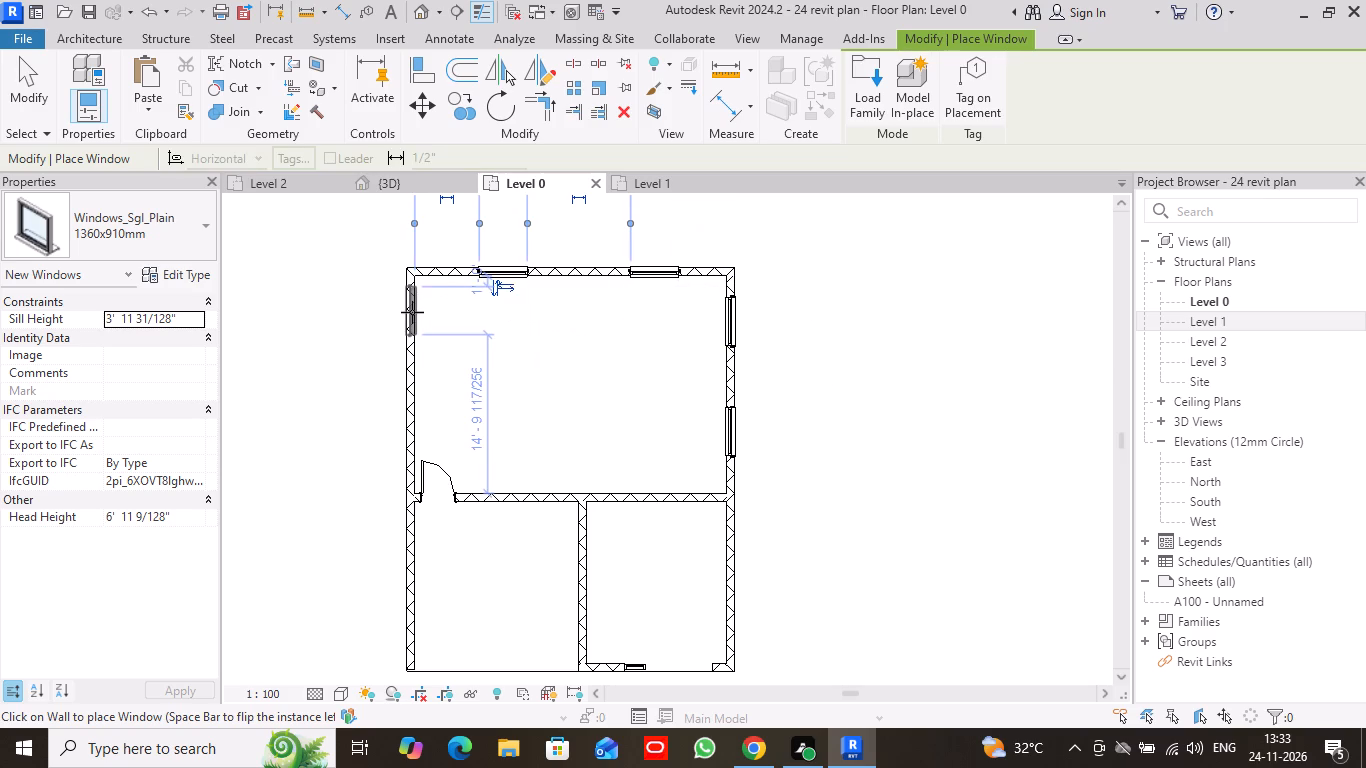
left_click(412, 312)
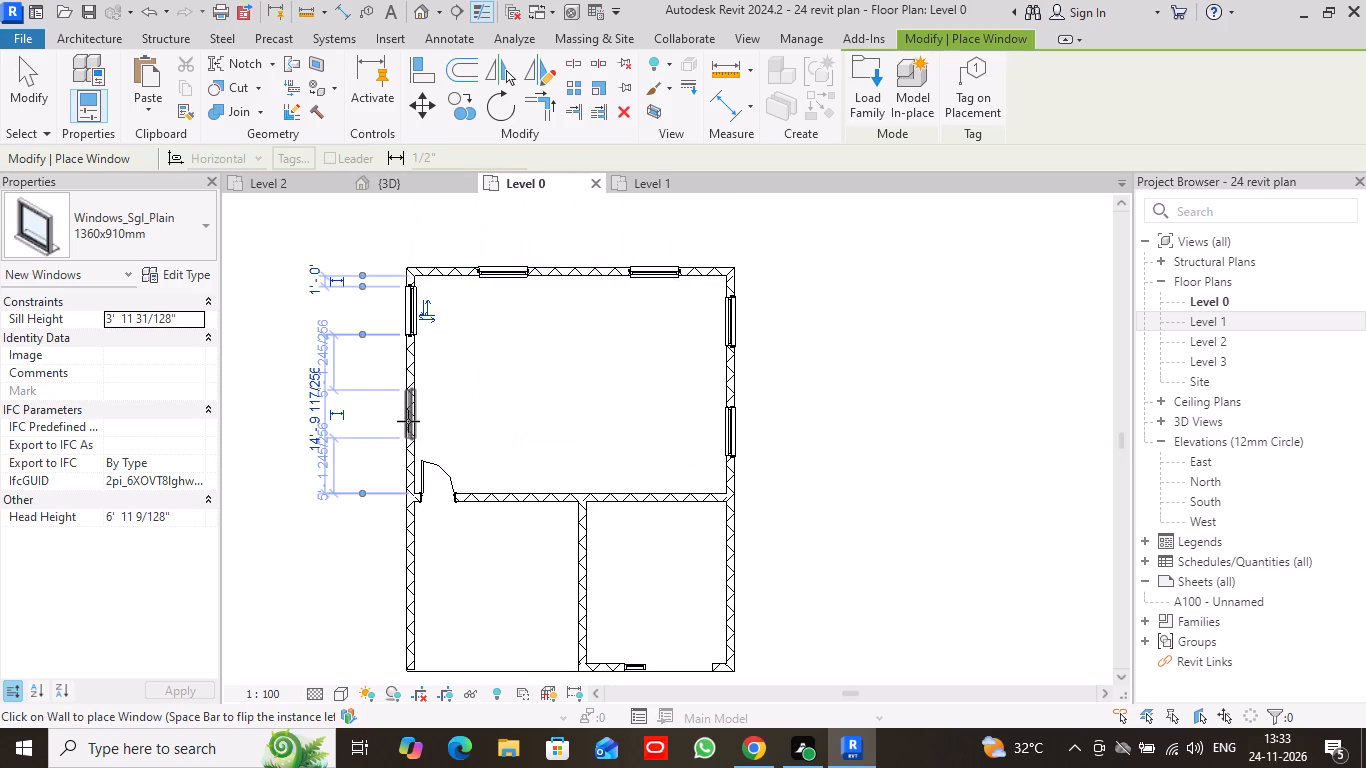
left_click(415, 427)
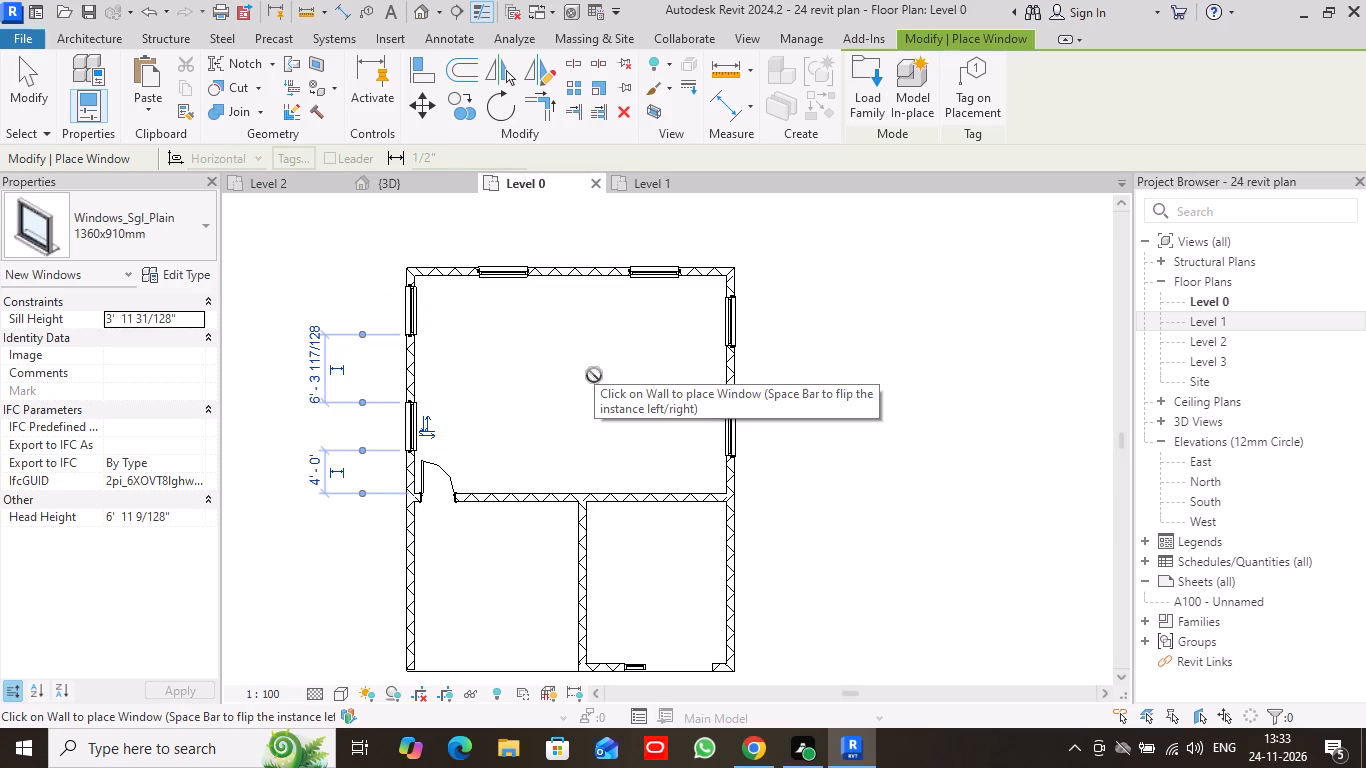
On Level 1, place three 1360x910mm windows along the east wall: two behind the cross wall and one centred in the front room.
left_click(662, 184)
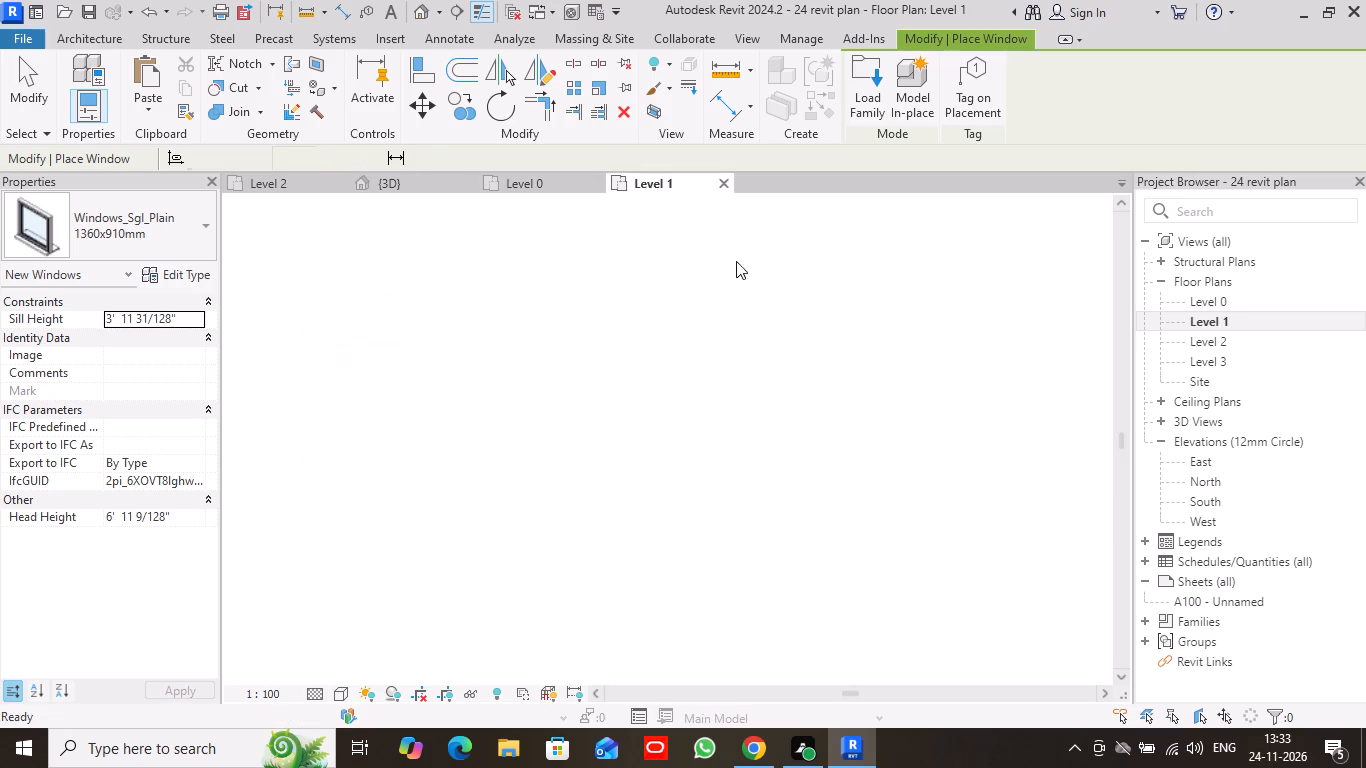
scroll(919, 331, "down", 2)
middle_click_drag(965, 326, 795, 406)
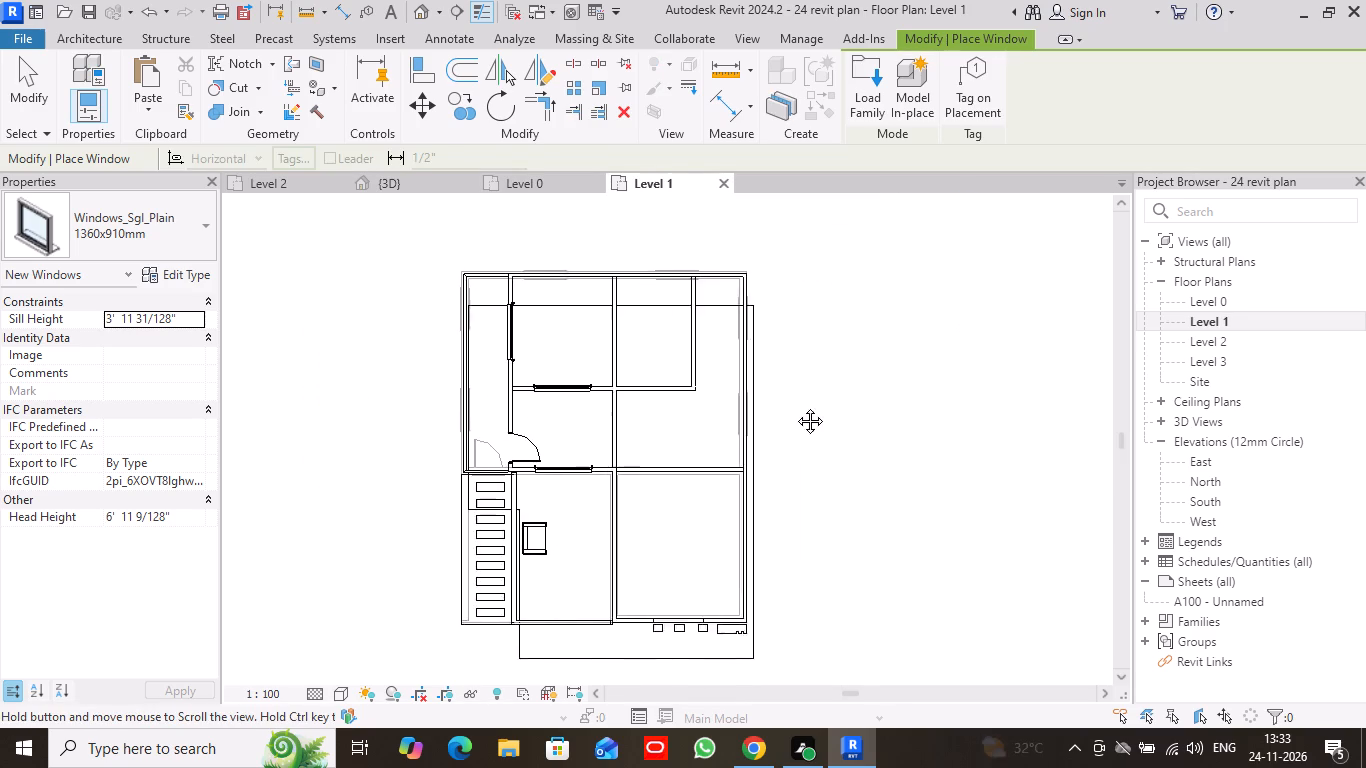
middle_click_drag(795, 406, 758, 420)
scroll(758, 420, "up", 1)
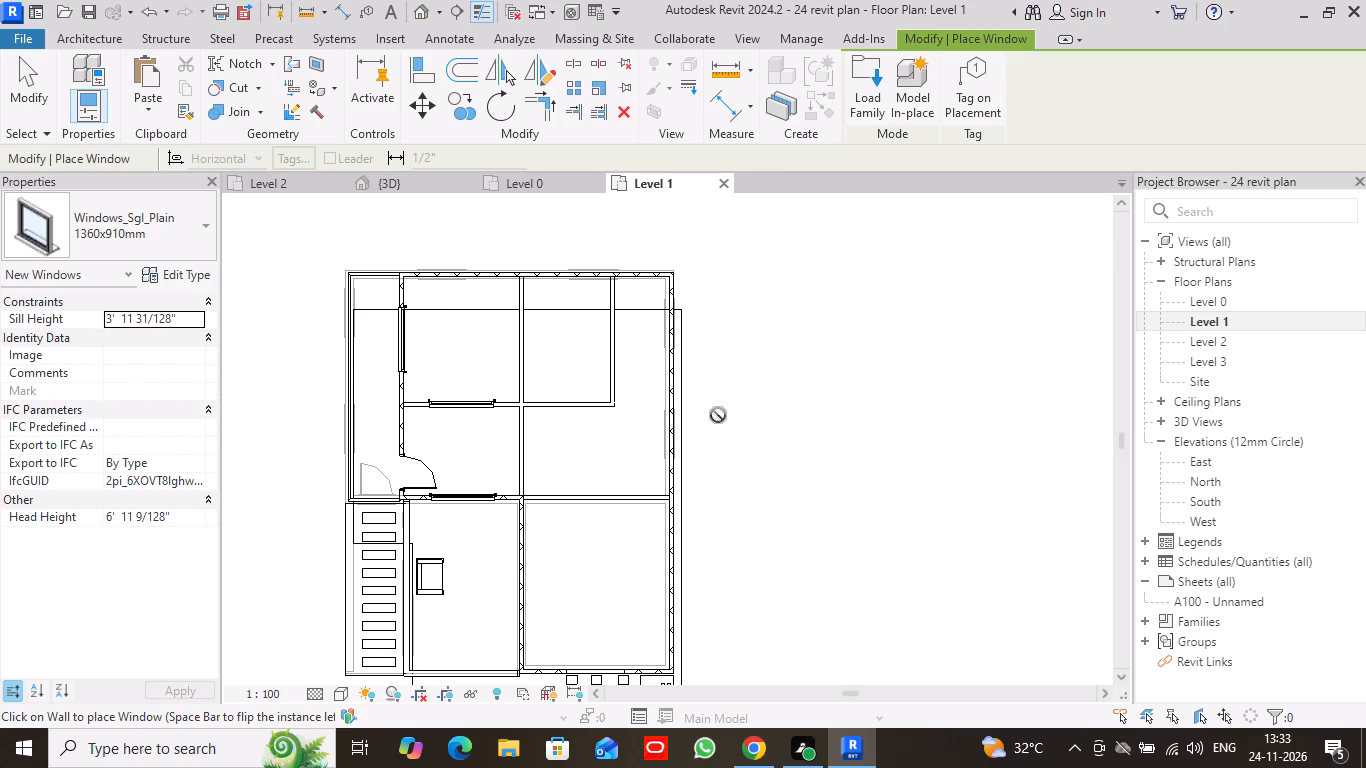
scroll(718, 415, "up", 3)
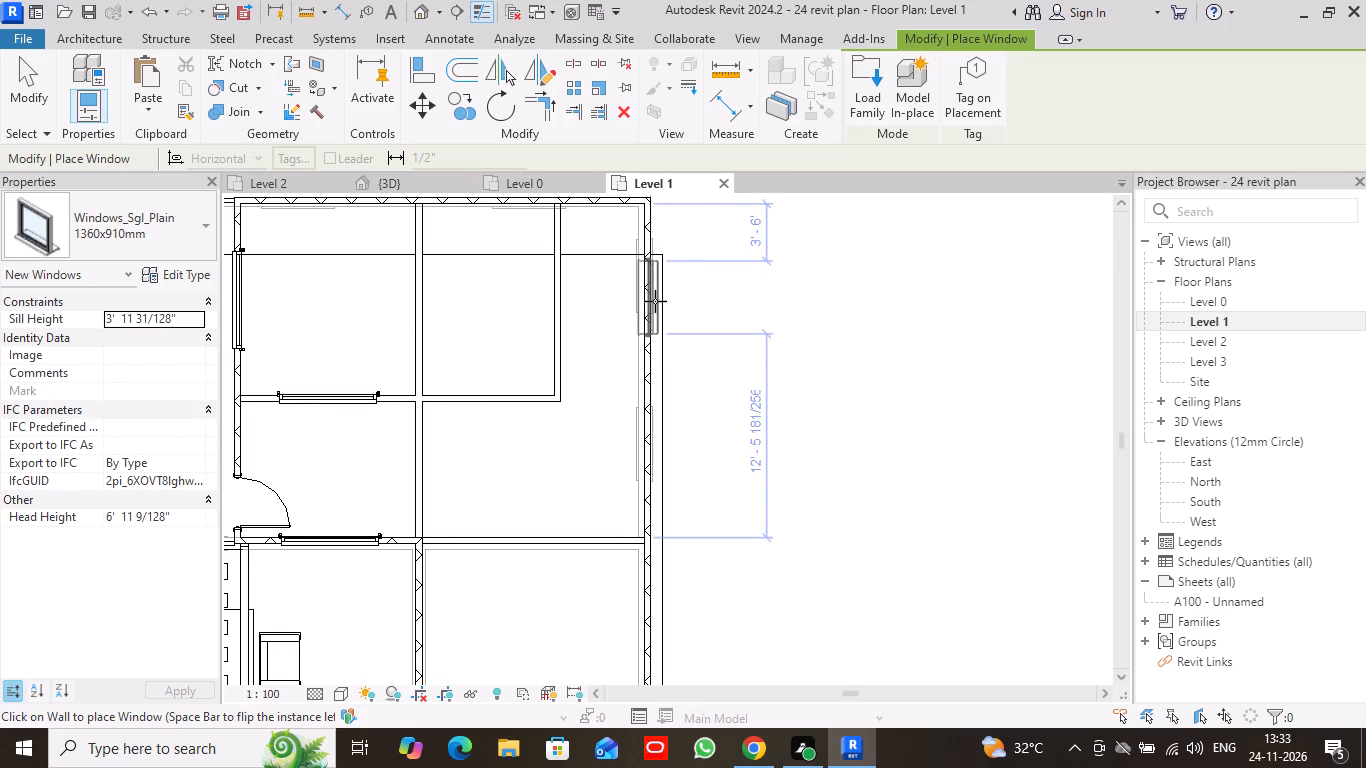
left_click(655, 282)
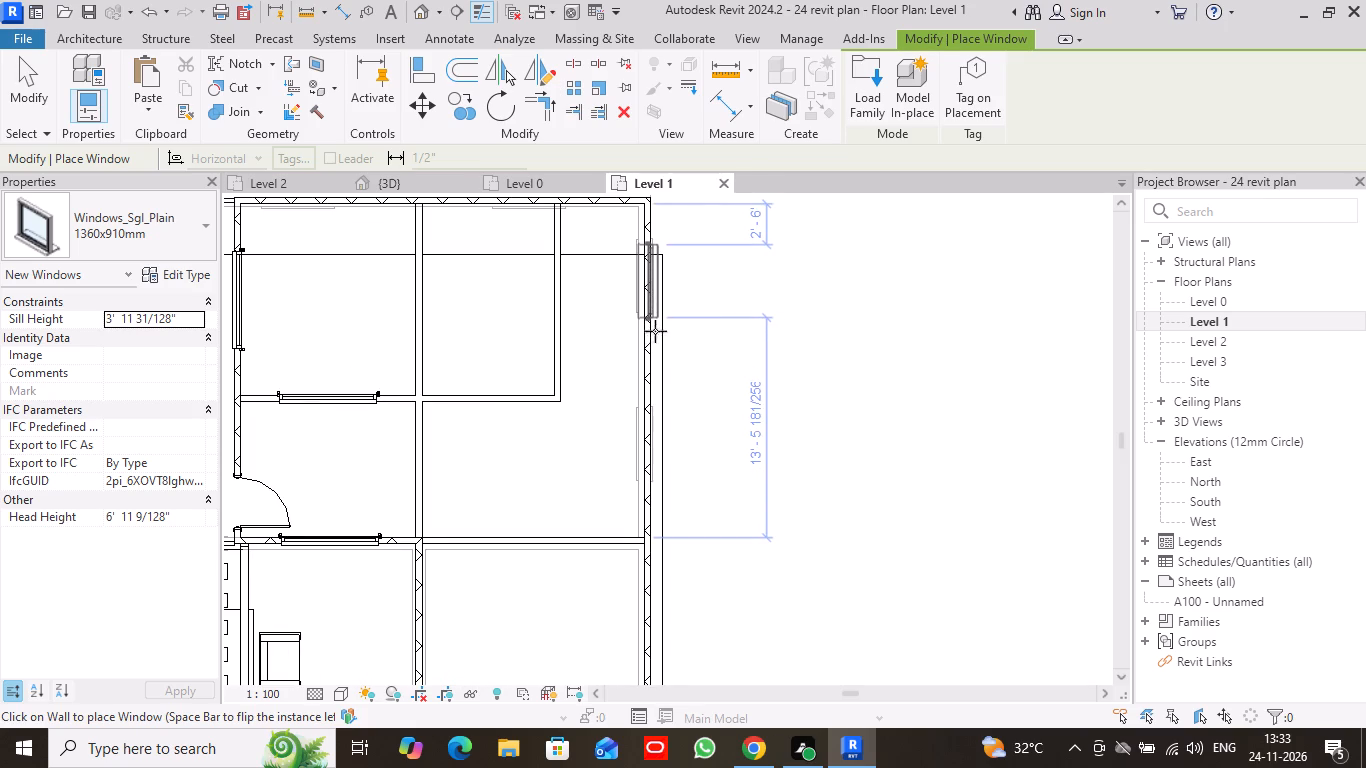
left_click(650, 457)
middle_click_drag(726, 552, 771, 388)
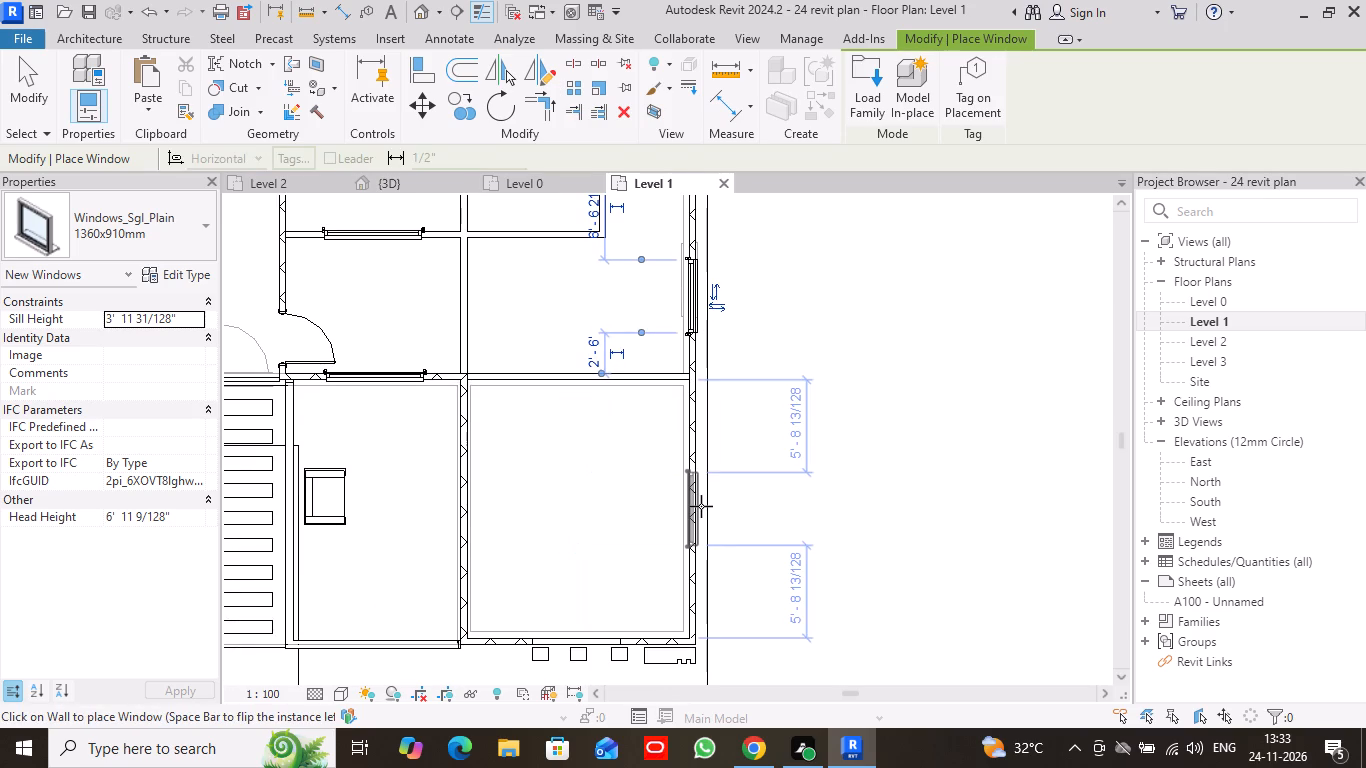
left_click(701, 506)
Place two 1360x910mm windows in the Level 1 rear wall, one either side of the central partition, and finish placing without saving the project.
scroll(743, 444, "down", 6)
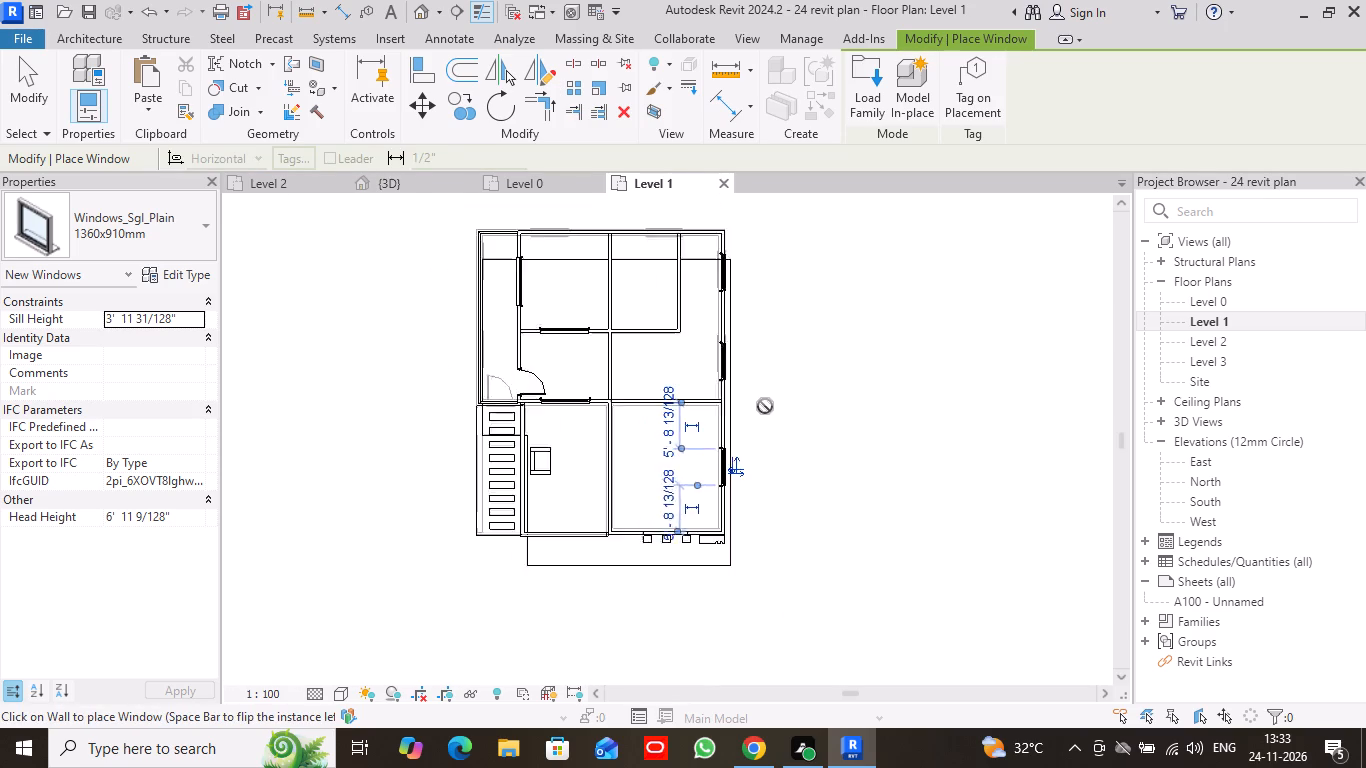
middle_click_drag(799, 352, 791, 547)
scroll(671, 492, "up", 5)
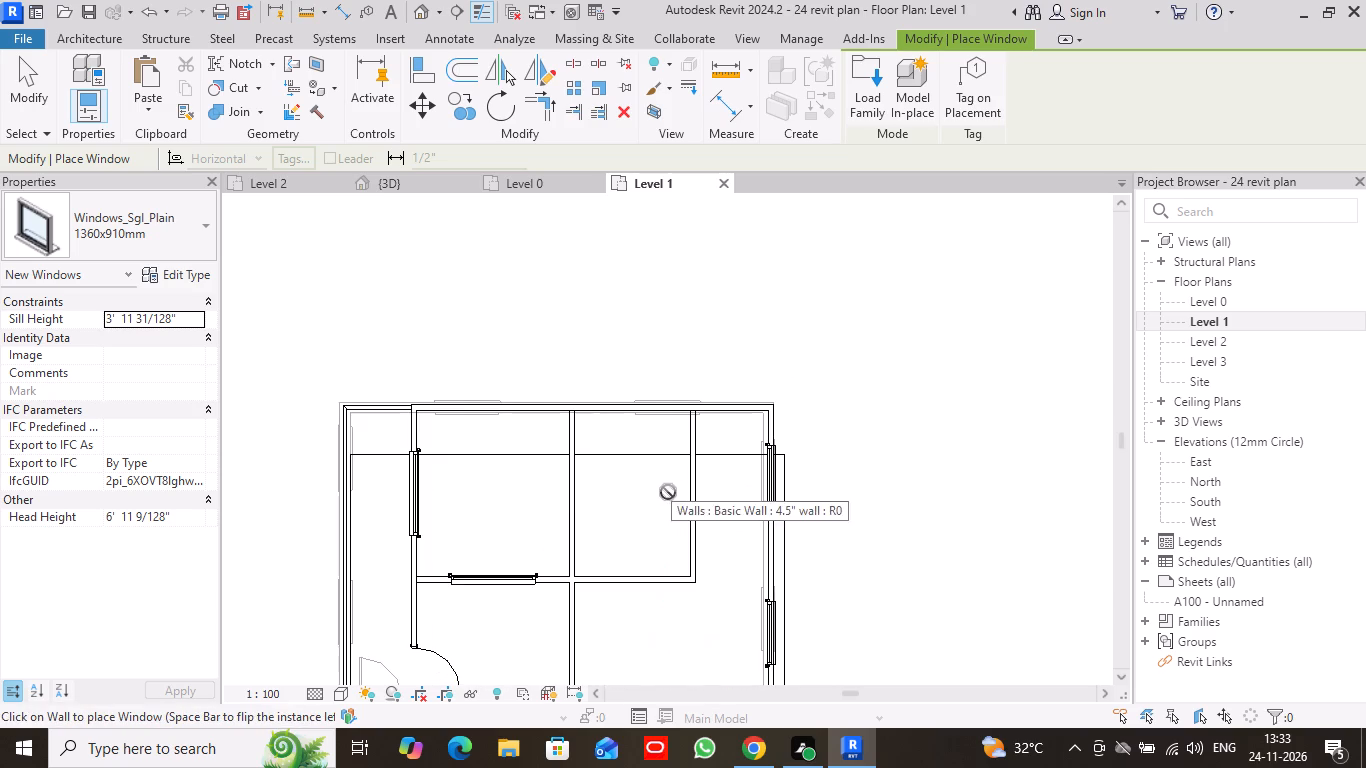
left_click(679, 419)
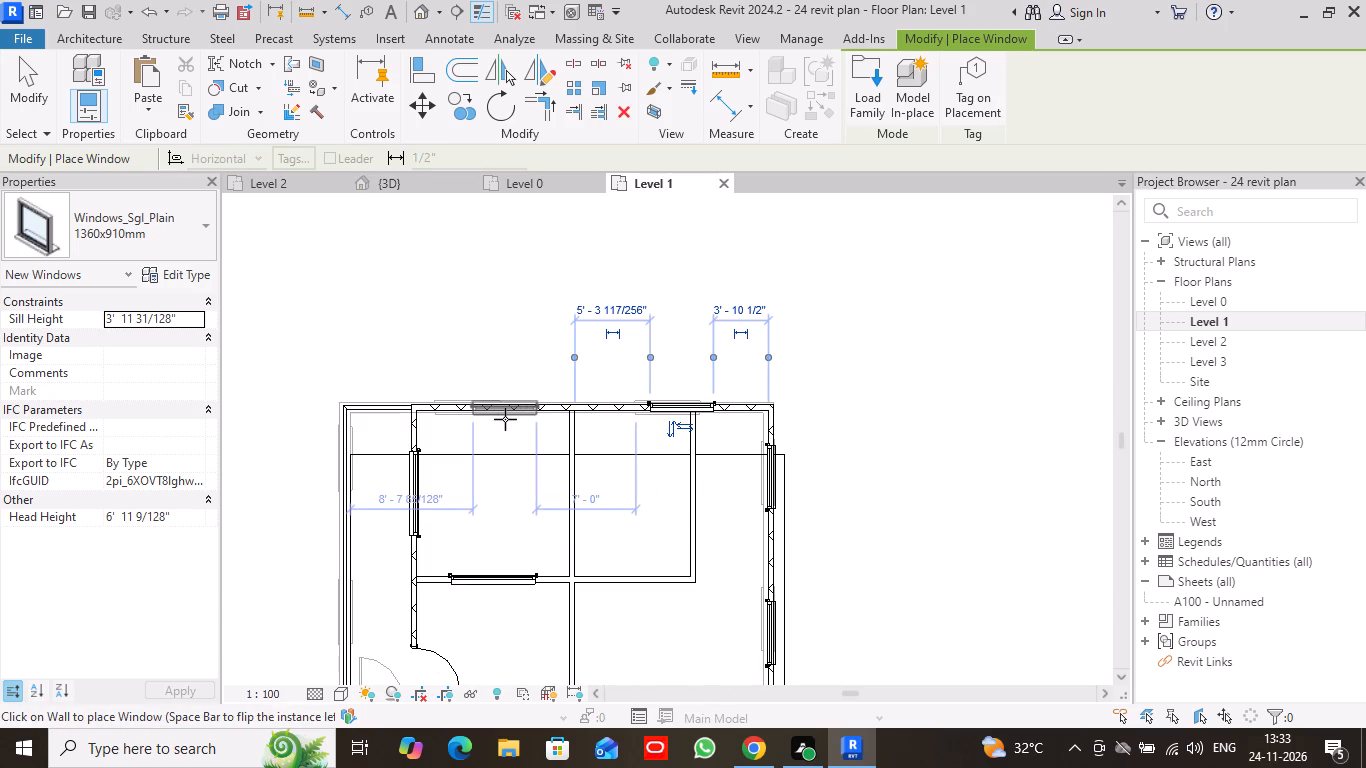
left_click(505, 419)
left_click(28, 86)
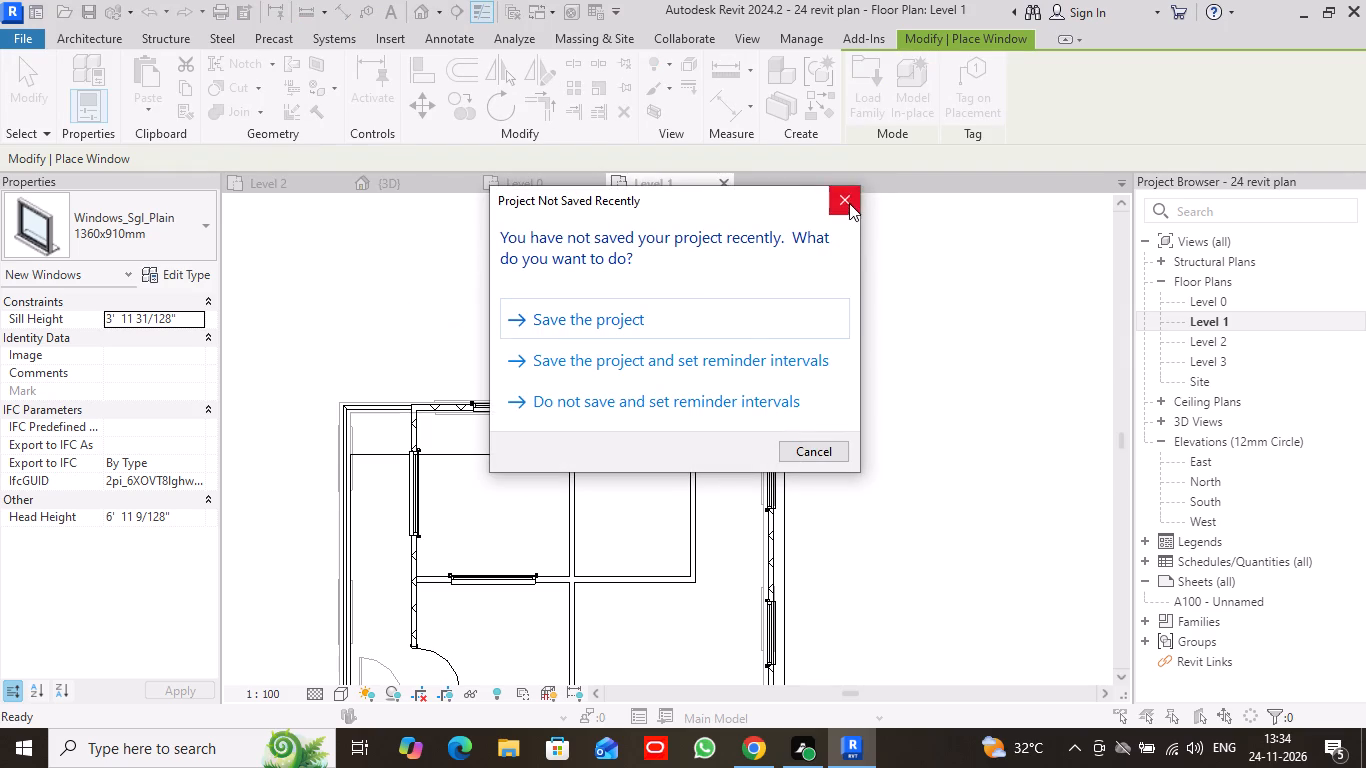
left_click(849, 203)
Examine the new side-wall windows and the ground-floor front opening beside the glazed panel in the 3D view.
left_click(447, 188)
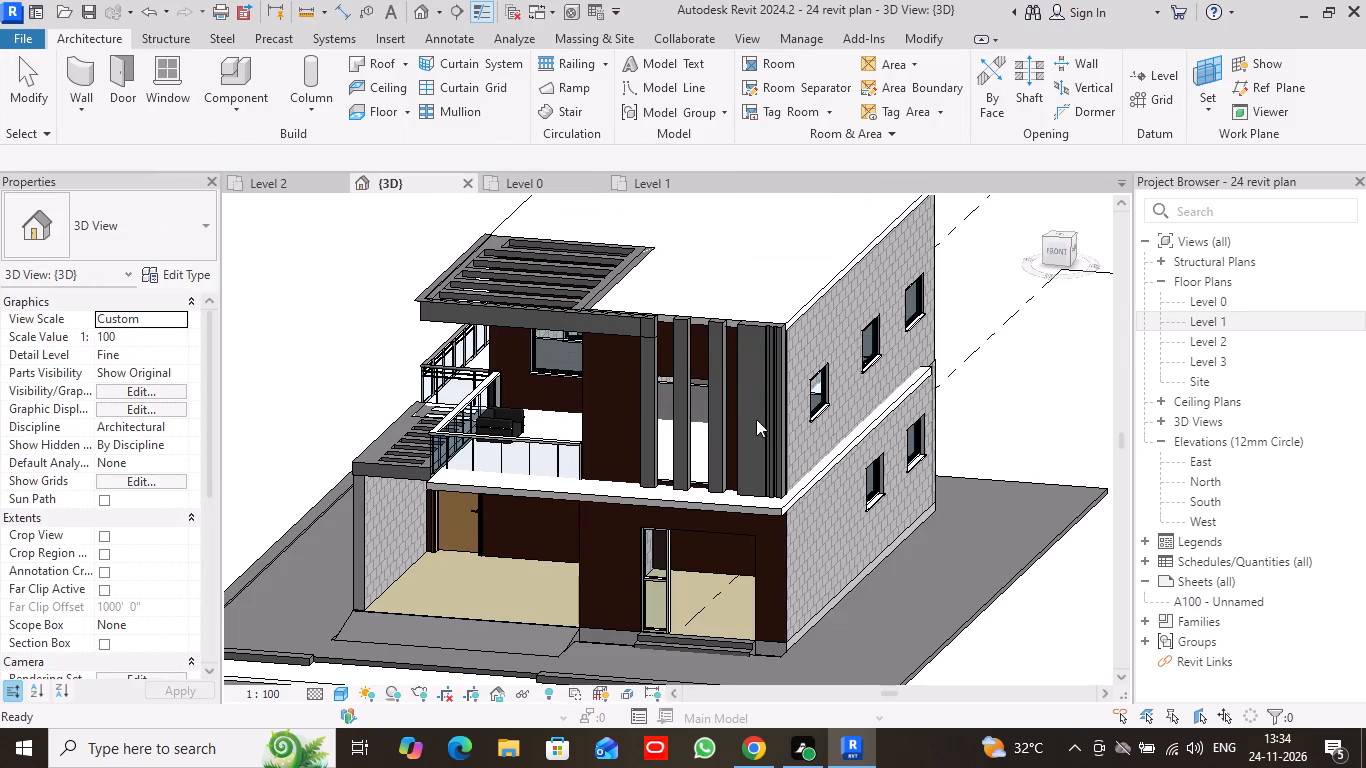
scroll(867, 501, "down", 2)
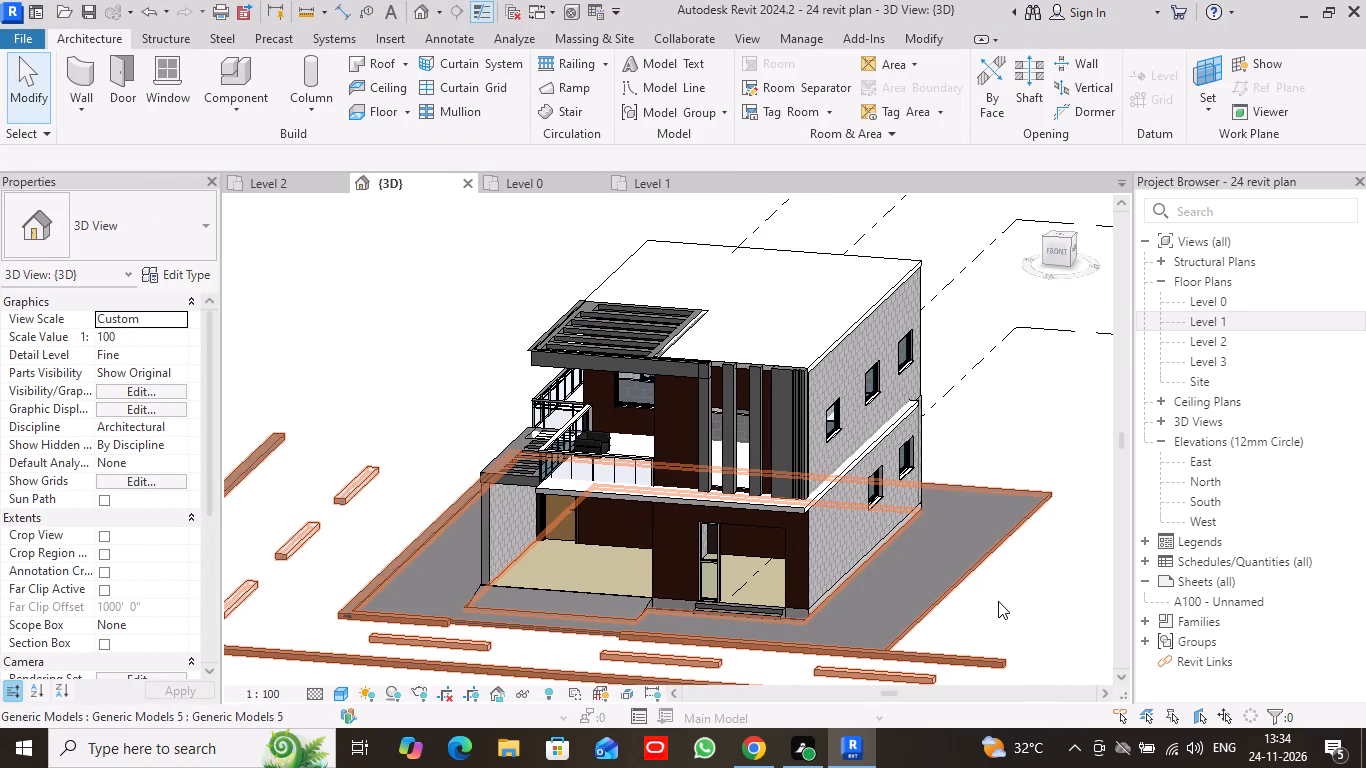
scroll(585, 603, "up", 6)
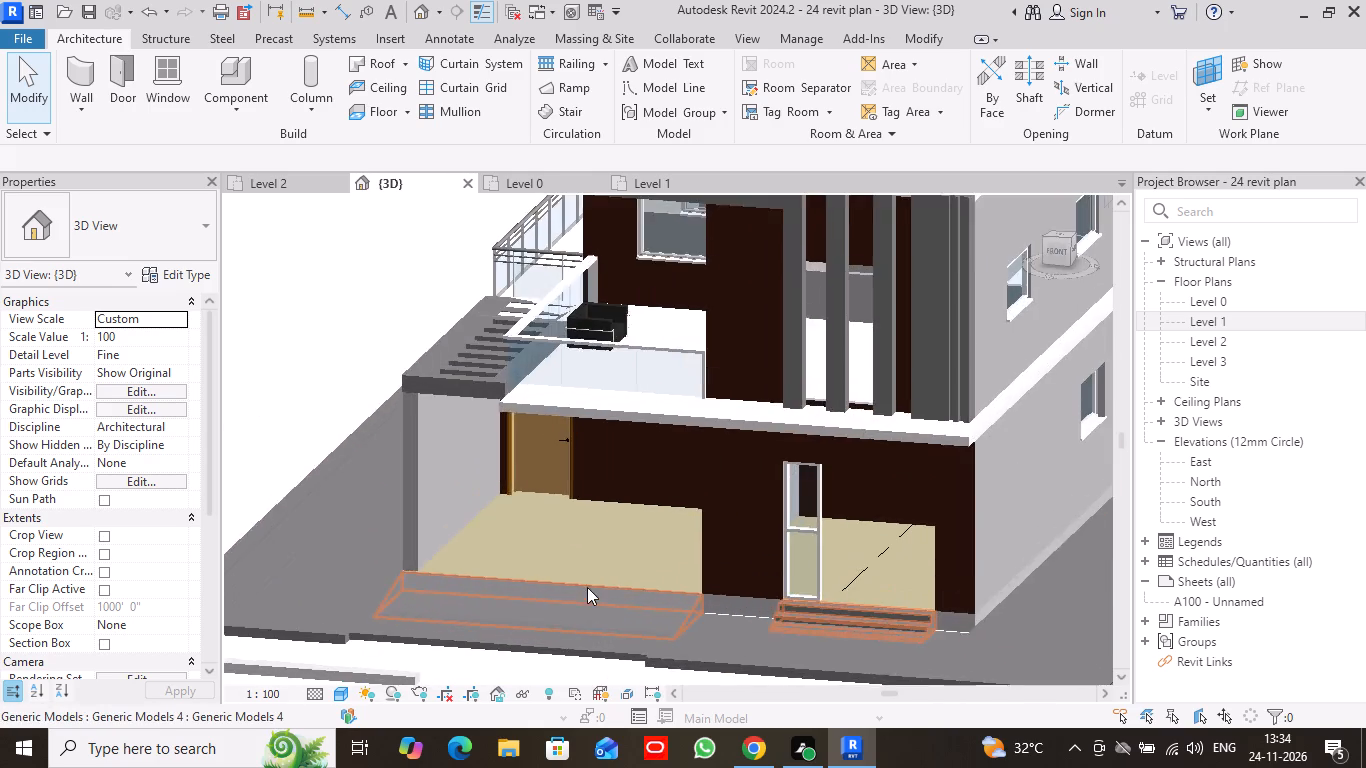
scroll(587, 587, "up", 2)
middle_click_drag(917, 669, 645, 574)
scroll(831, 457, "up", 3)
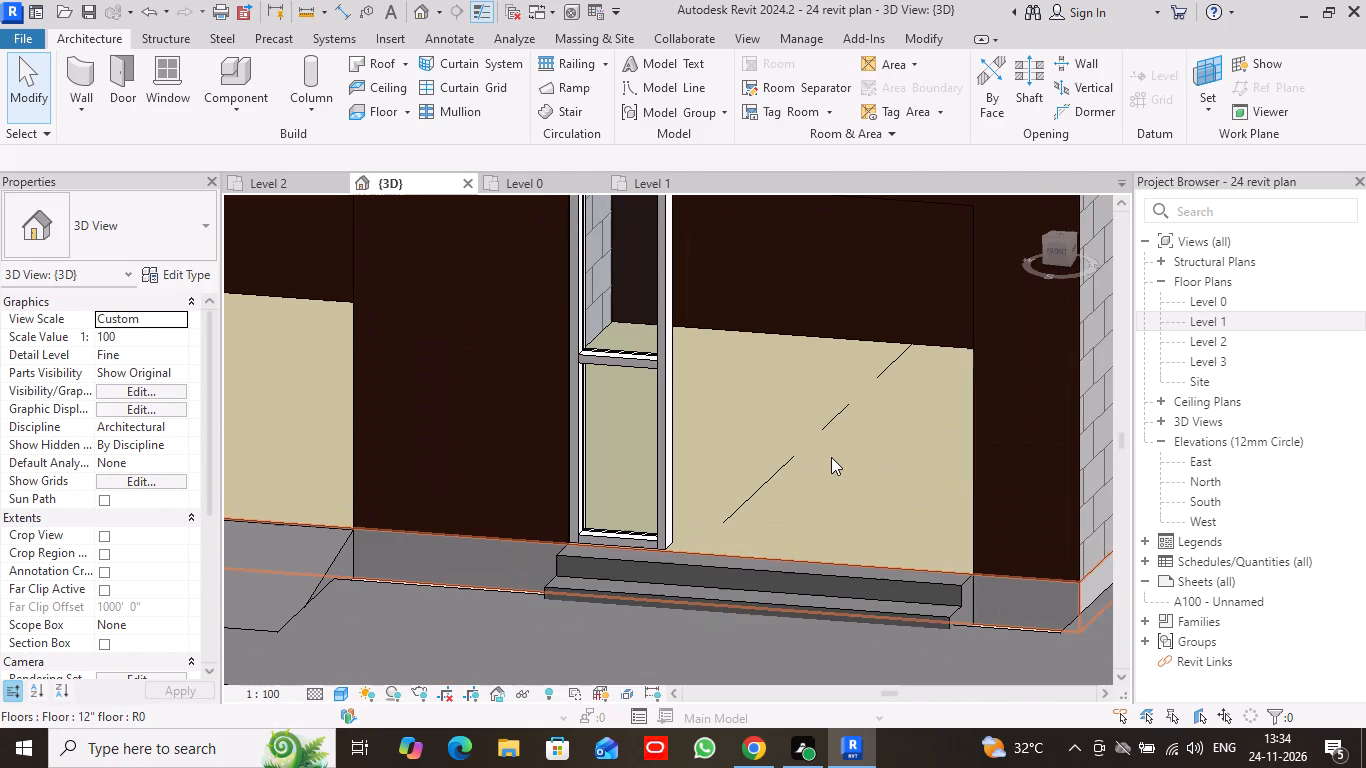
On Level 0, draw a Curtain_Wall-Empty wall about 6'-2" long across the front opening, from the glazed panel to the brick return.
left_click(531, 178)
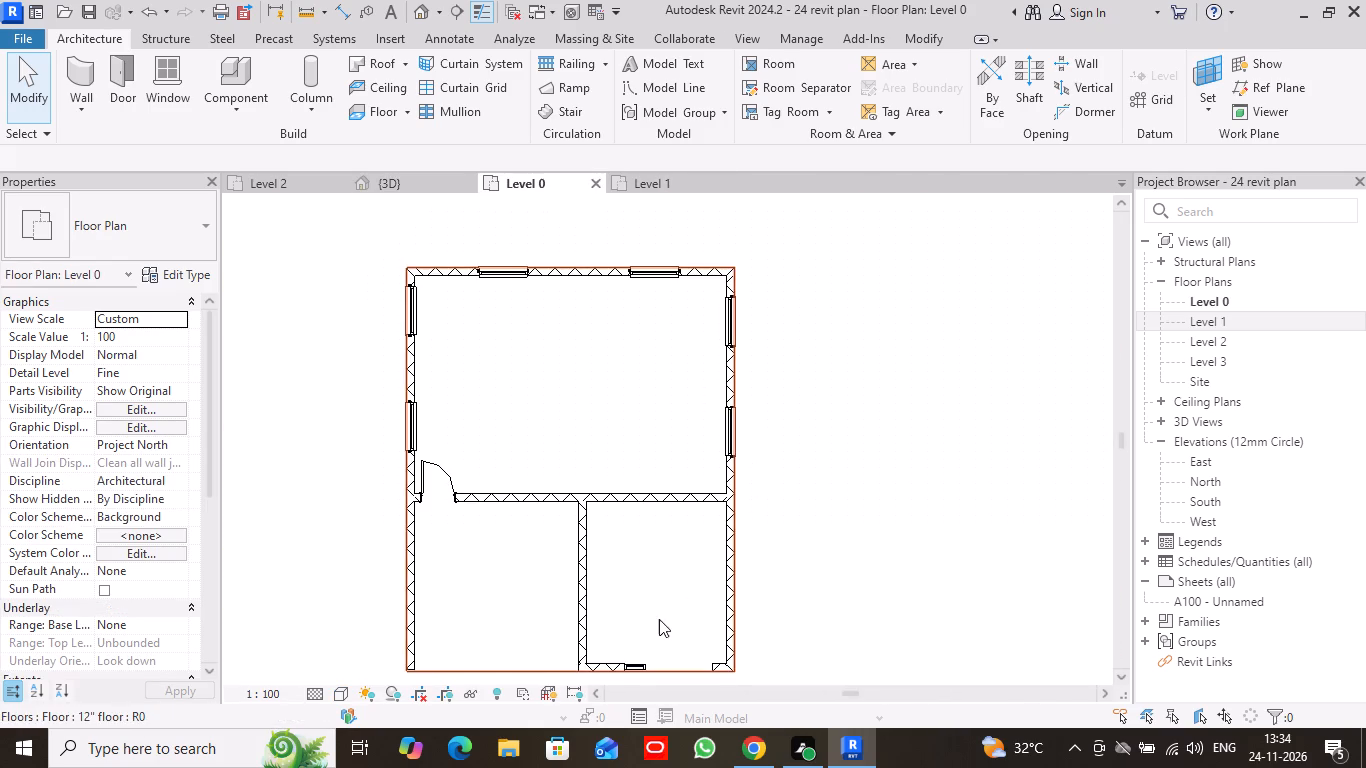
middle_click_drag(654, 632, 649, 491)
scroll(662, 540, "up", 8)
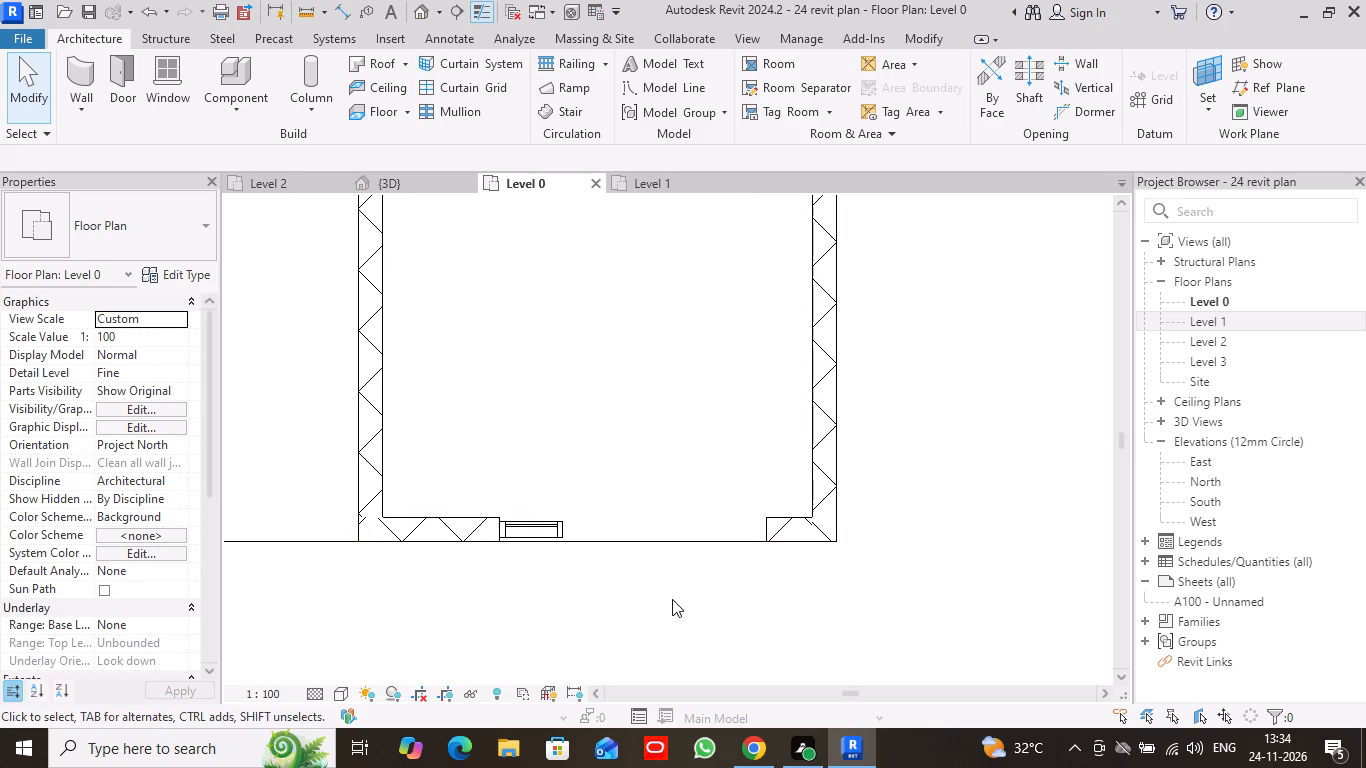
middle_click_drag(673, 596, 712, 582)
scroll(713, 553, "up", 2)
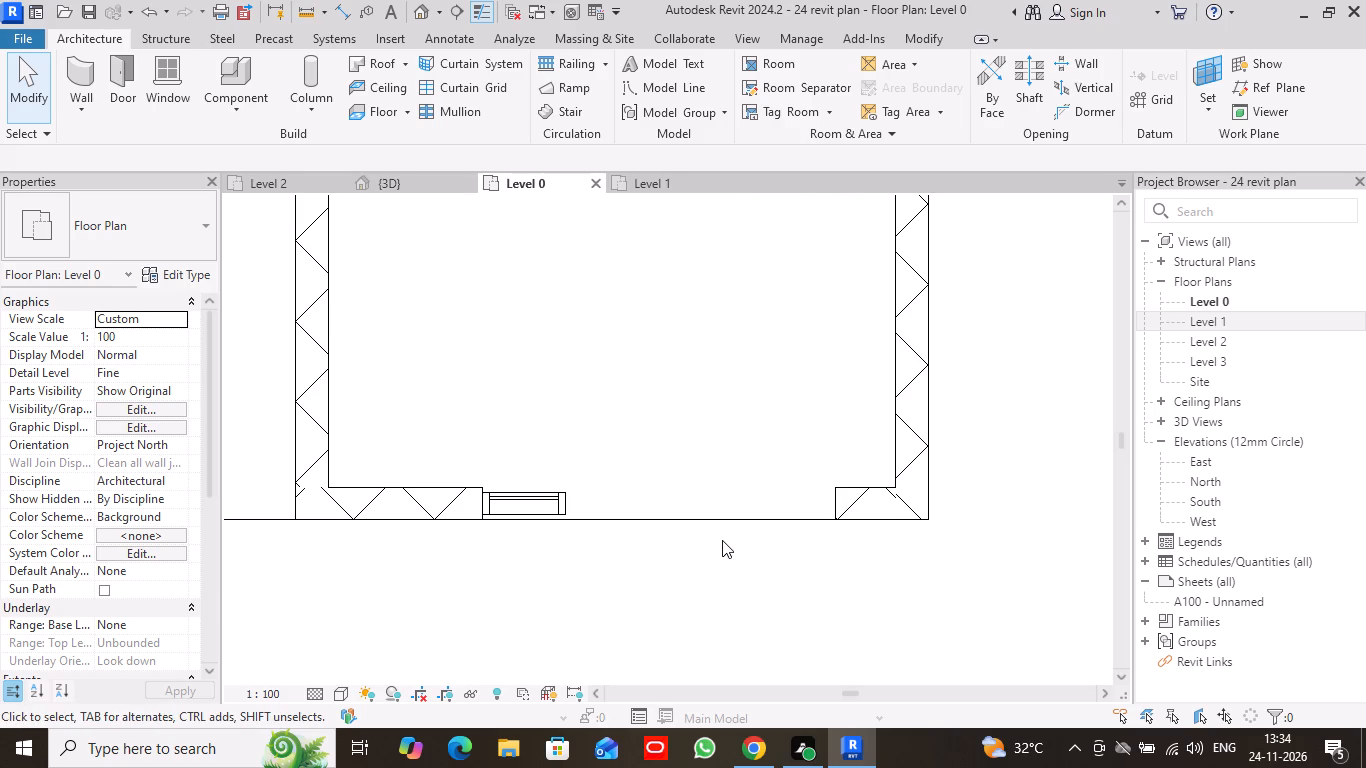
left_click(80, 78)
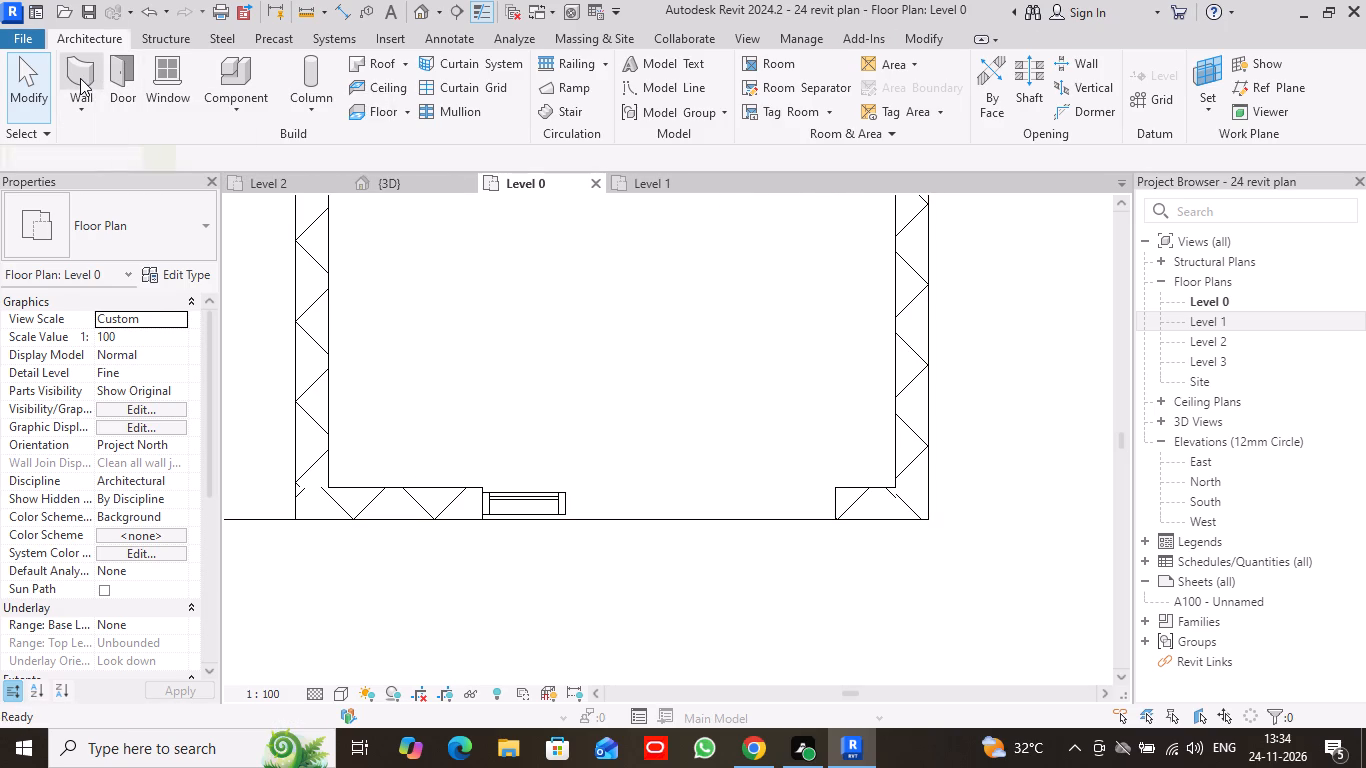
left_click(205, 226)
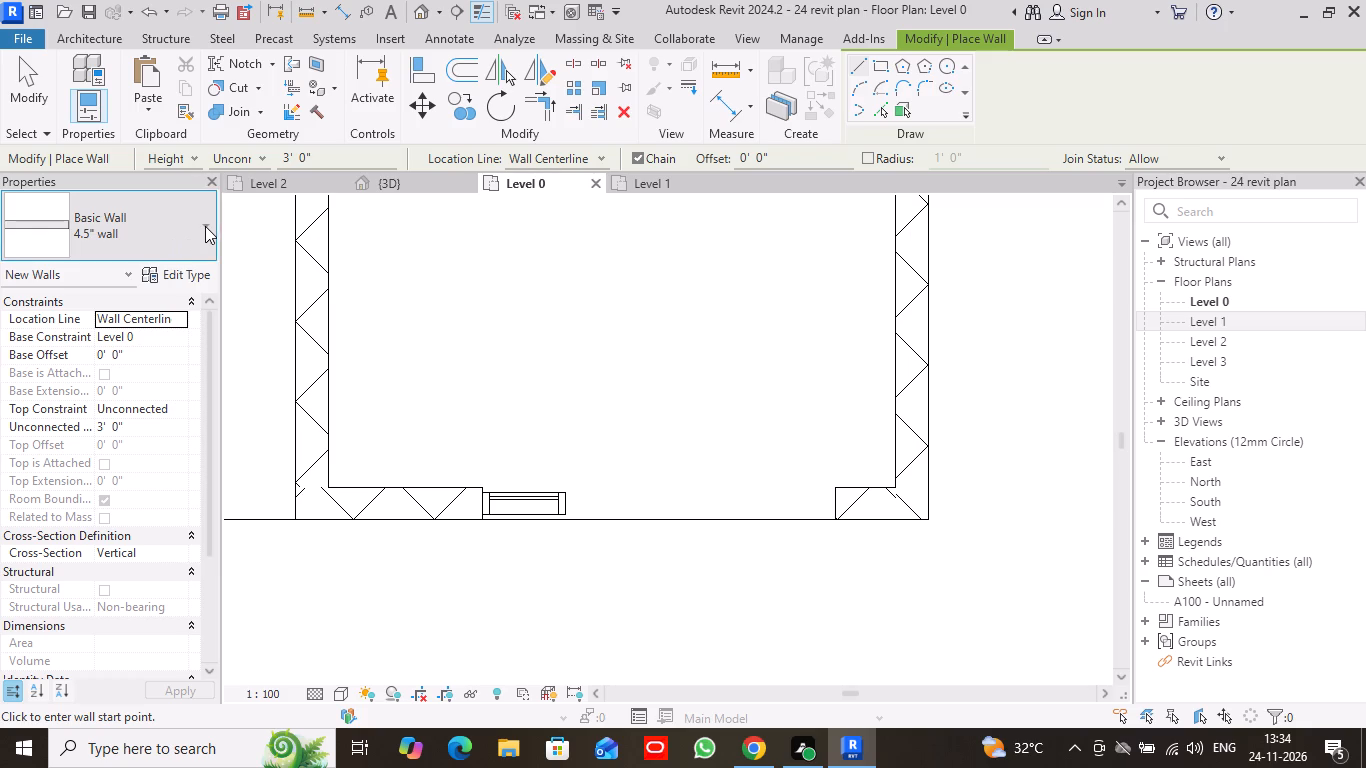
scroll(169, 392, "down", 8)
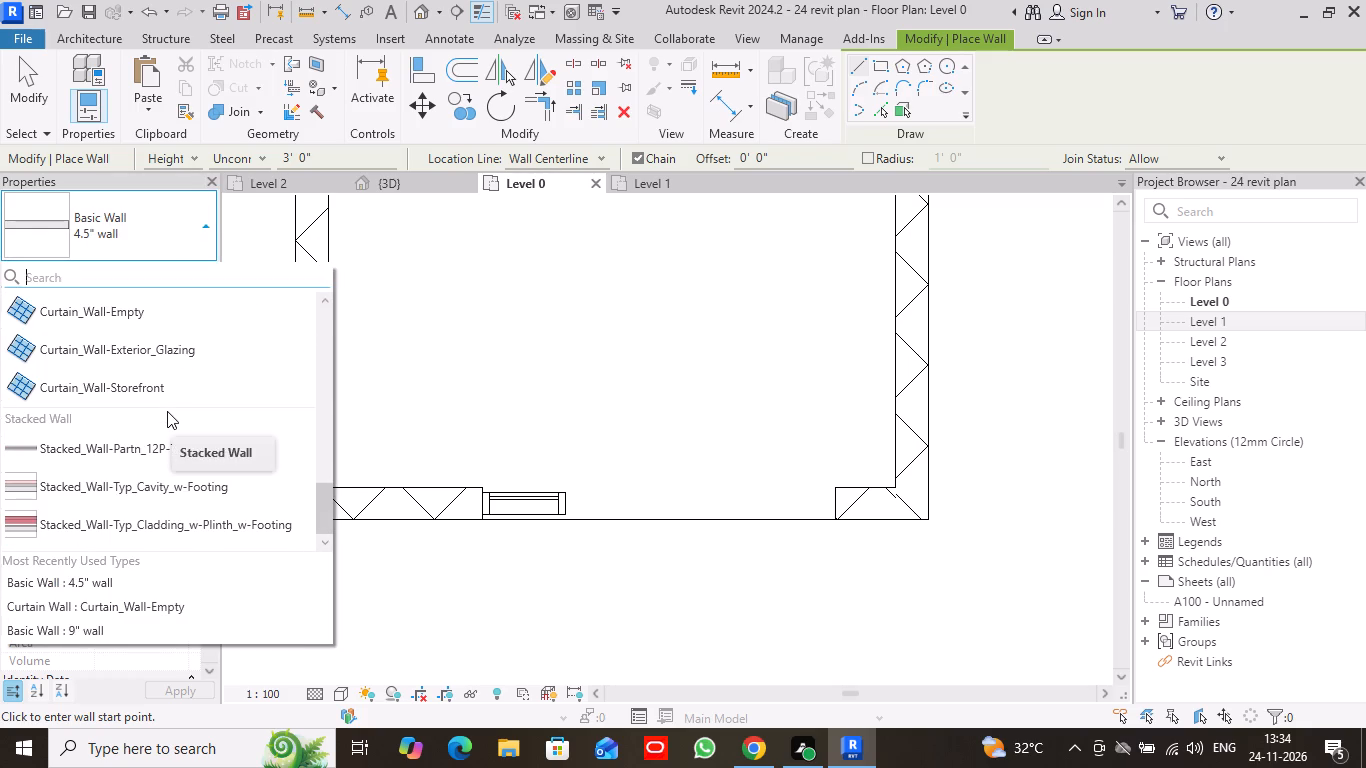
scroll(167, 411, "up", 1)
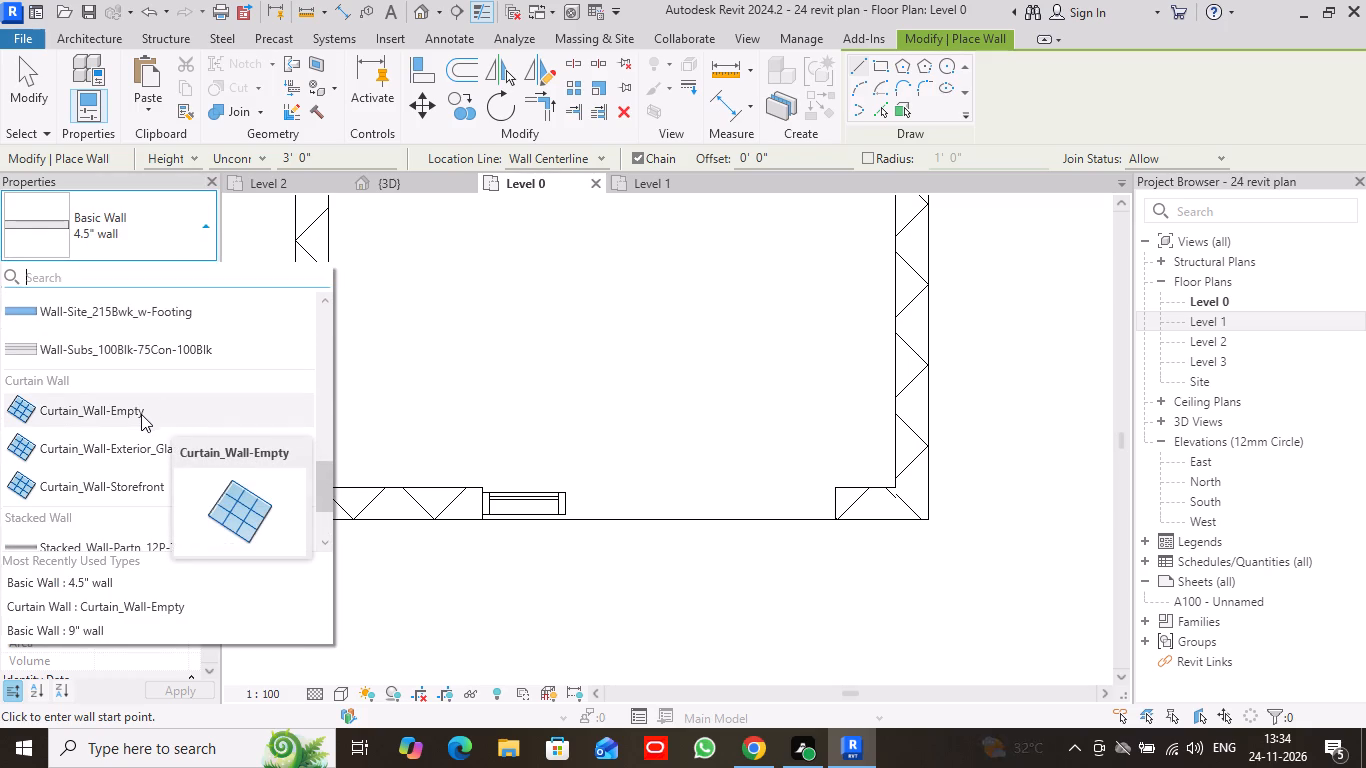
left_click(140, 415)
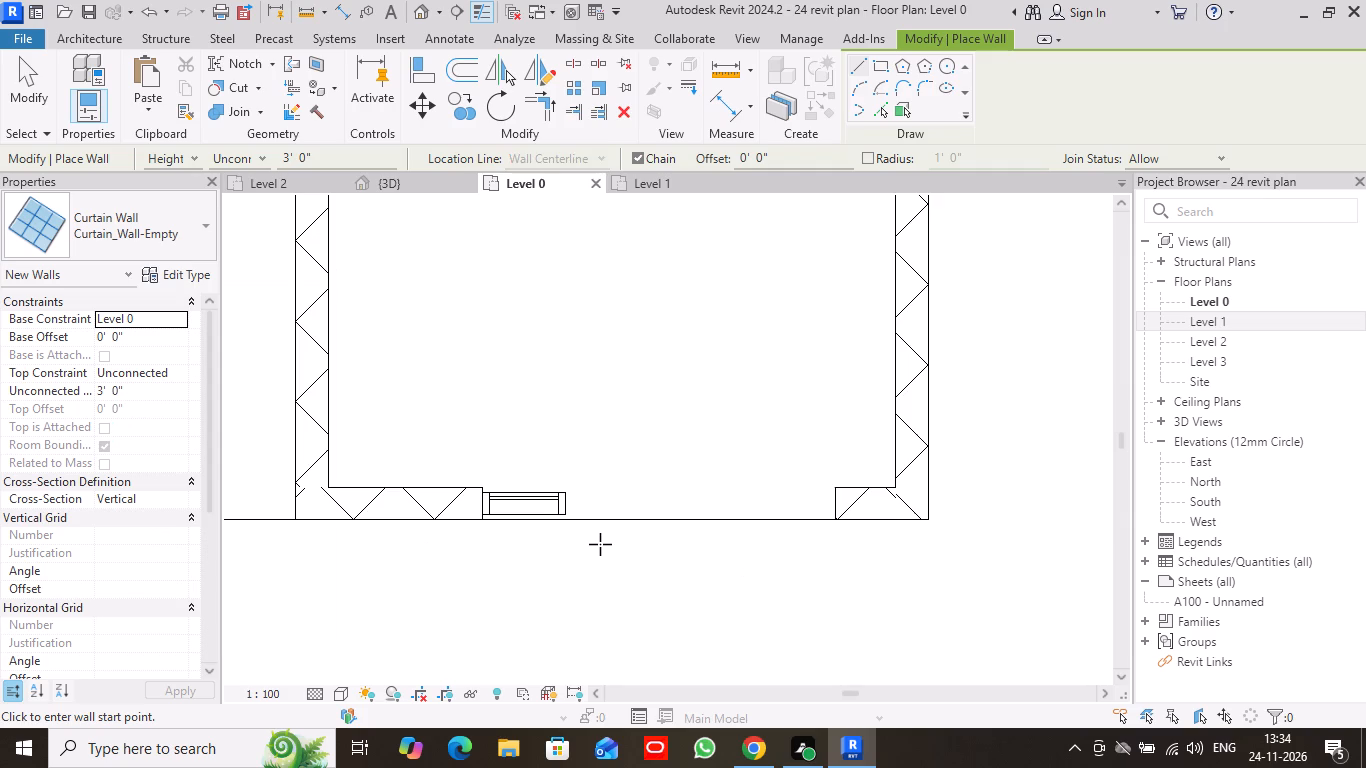
scroll(600, 544, "up", 2)
left_click(557, 490)
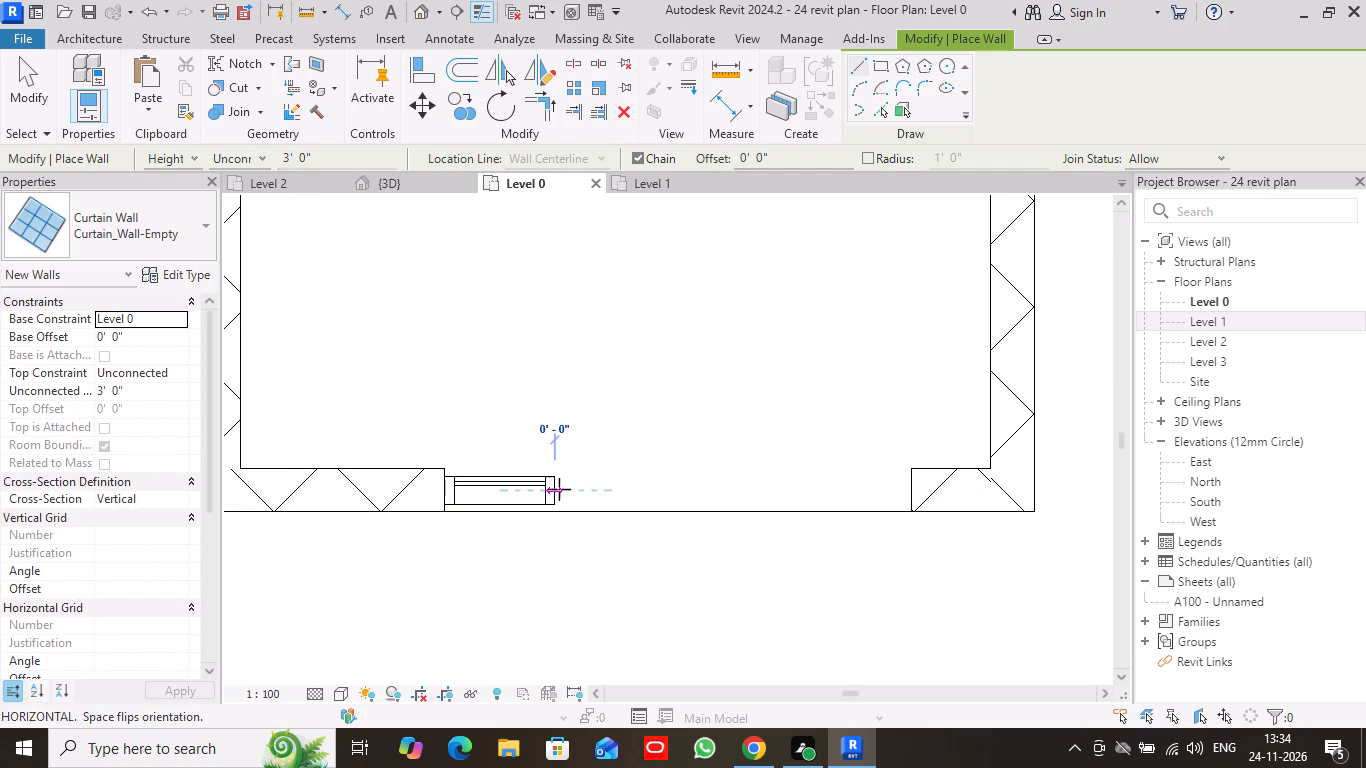
left_click(913, 490)
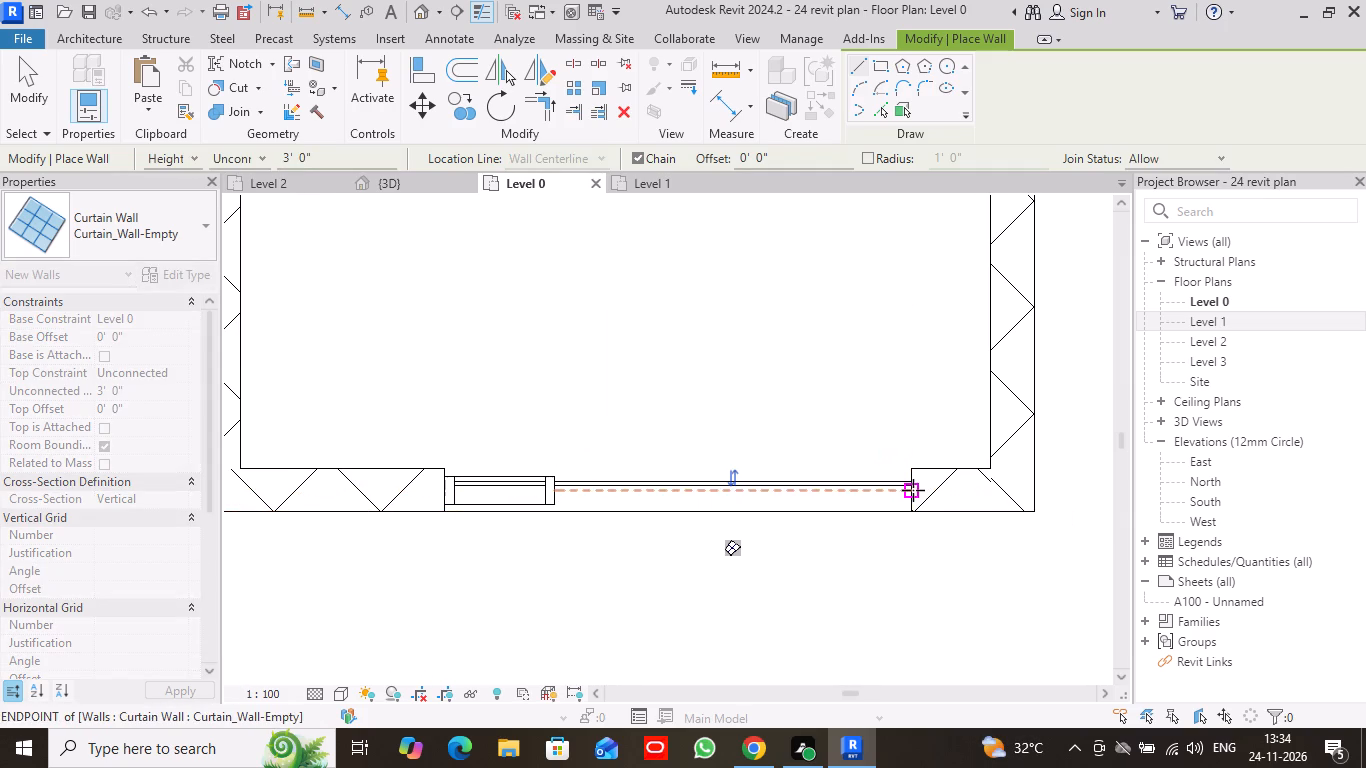
left_click(35, 76)
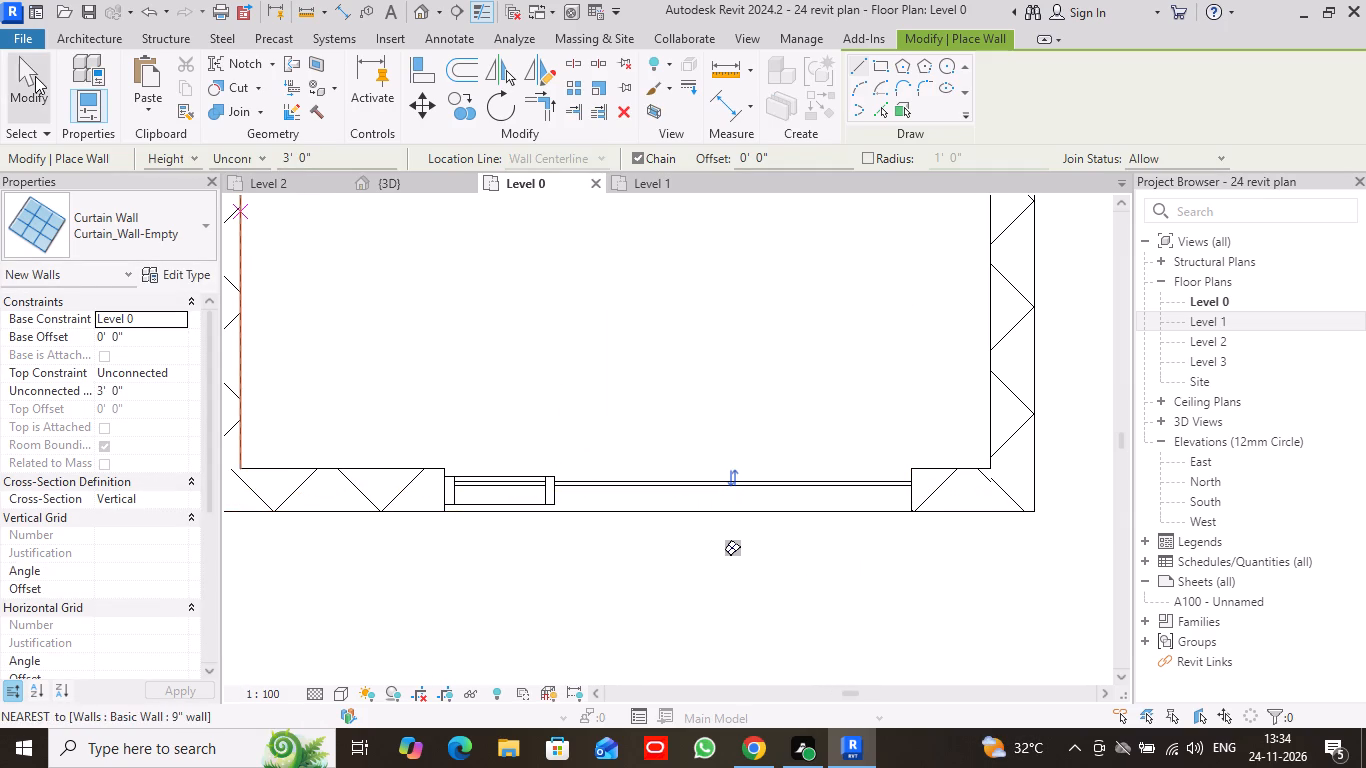
In the front 3D view, stretch the new curtain wall's top edge up to the head of the ground-floor opening.
left_click(412, 182)
scroll(879, 428, "down", 1)
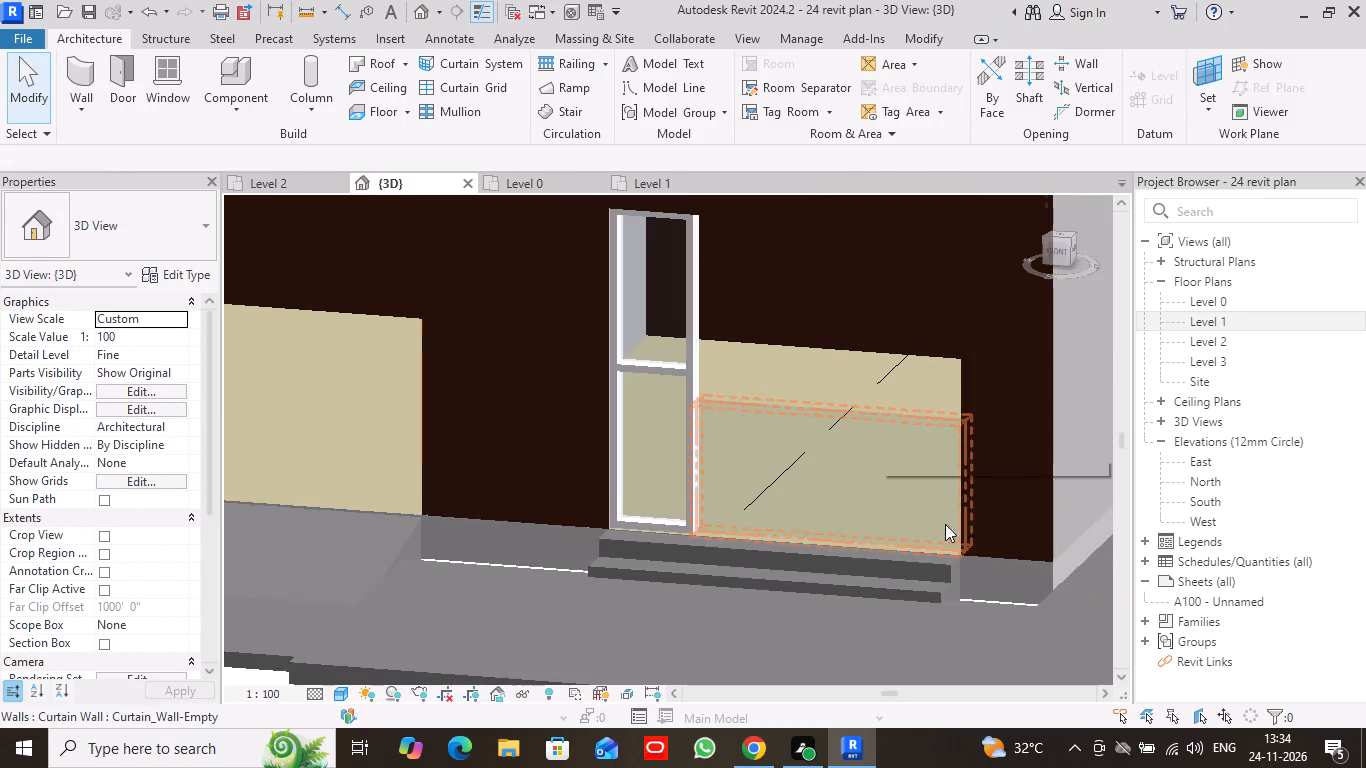
middle_click_drag(989, 604, 836, 661)
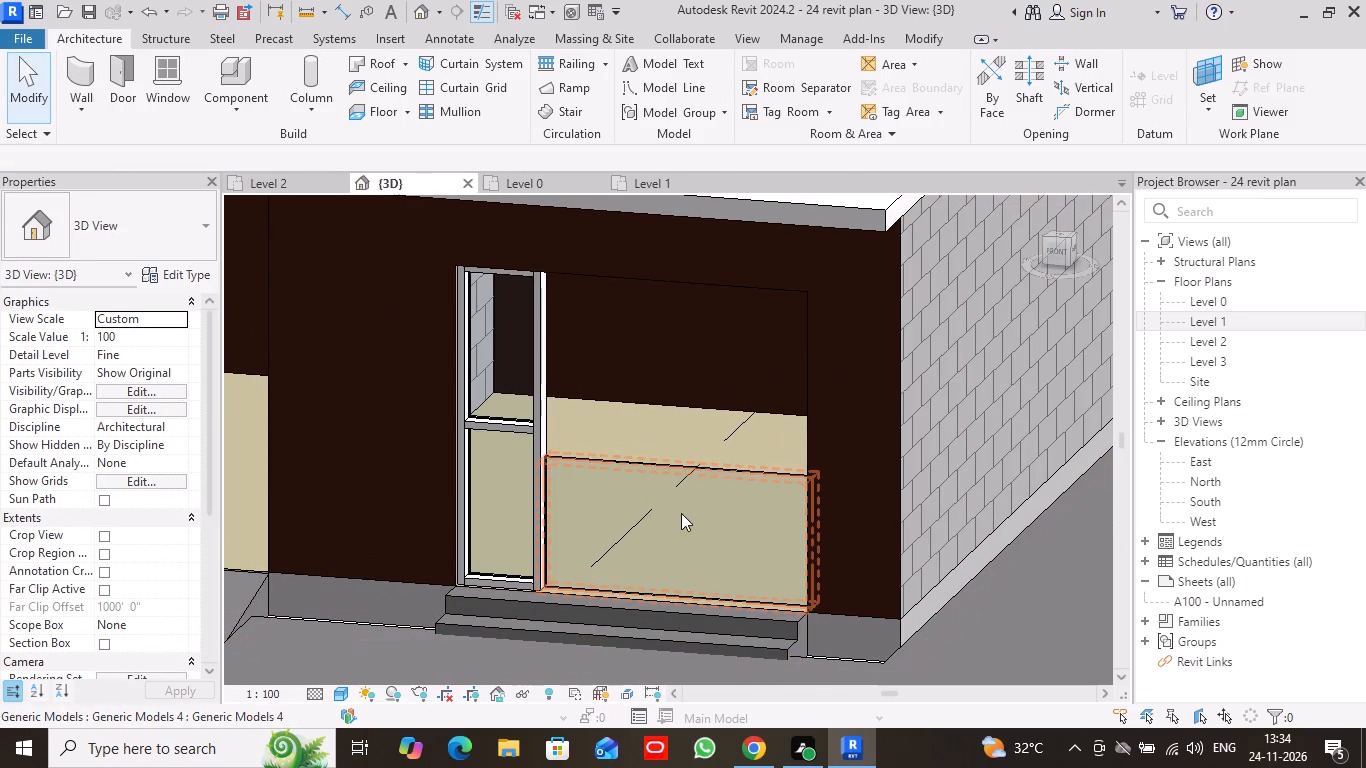
left_click(695, 474)
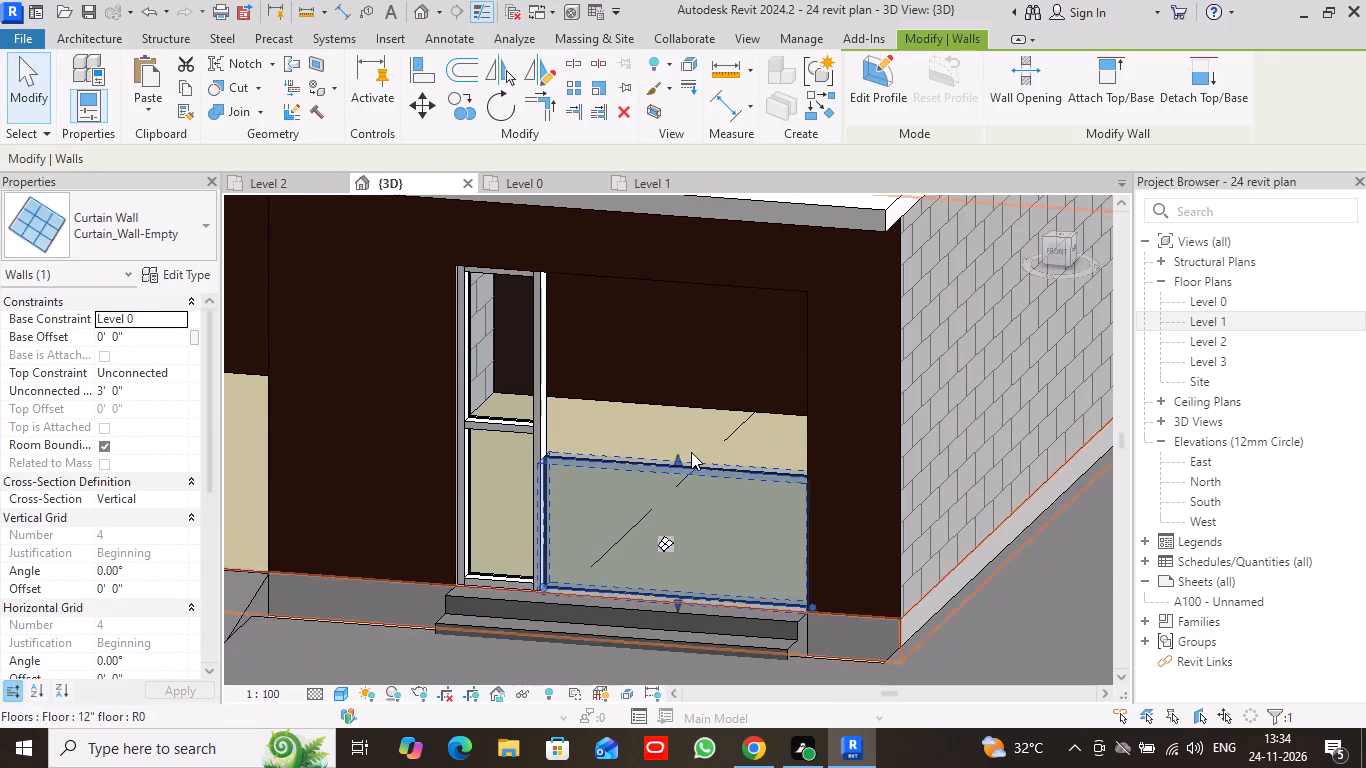
left_click(1057, 254)
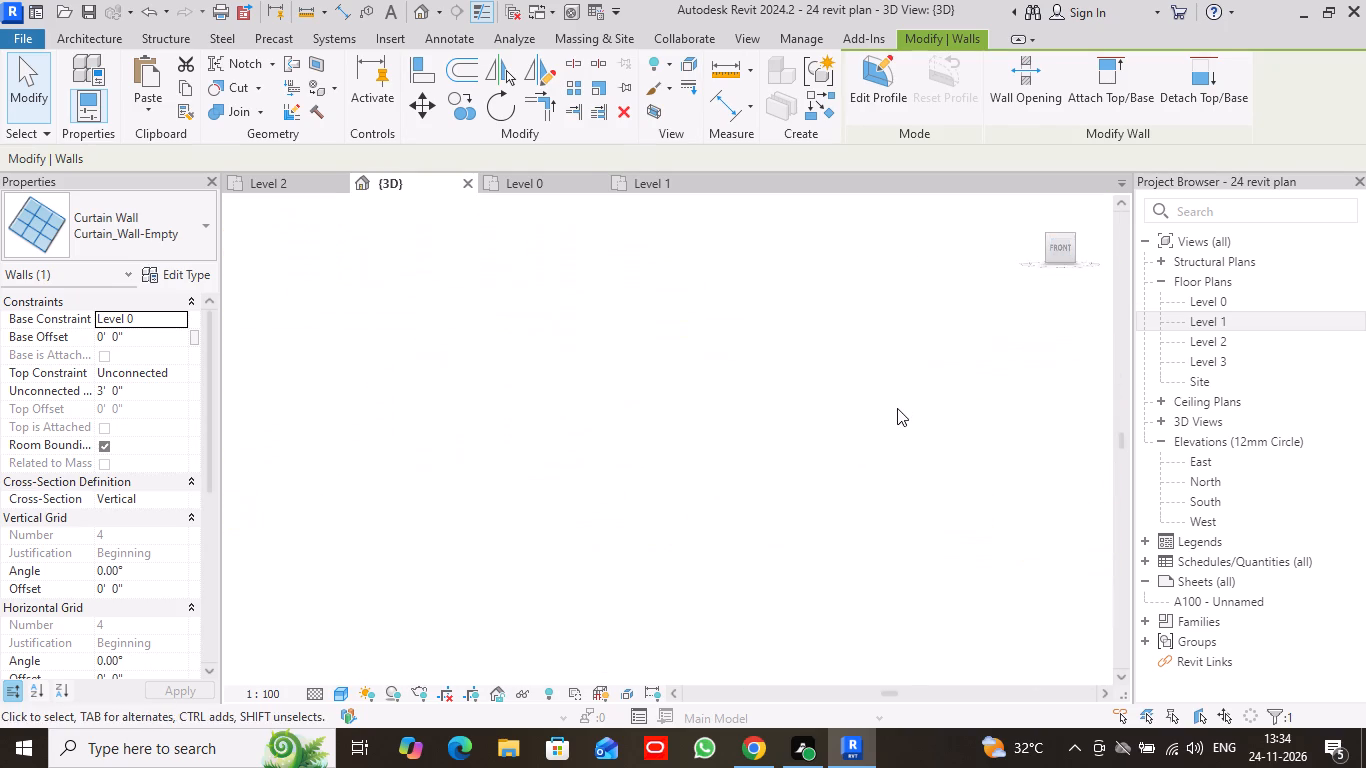
scroll(744, 427, "down", 3)
middle_click_drag(783, 311, 783, 450)
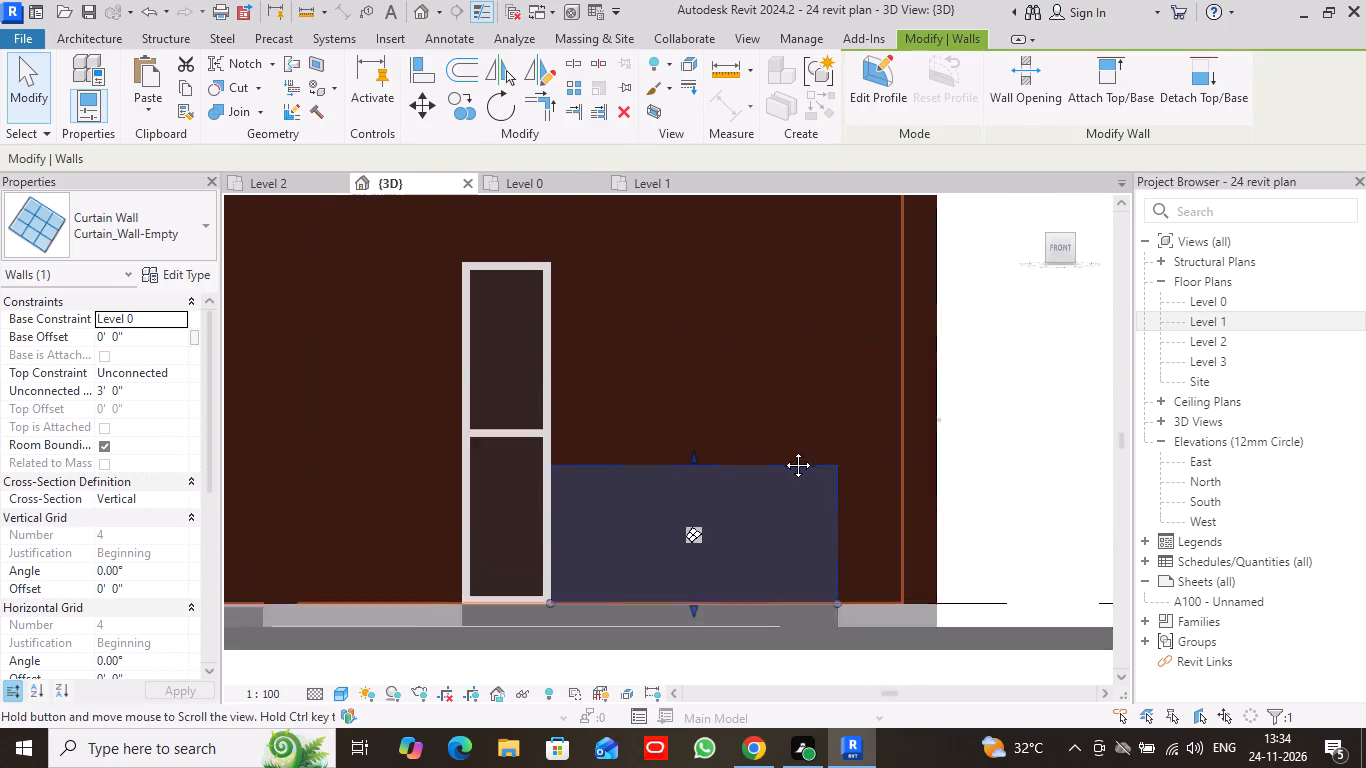
middle_click_drag(783, 450, 783, 462)
left_click_drag(692, 509, 693, 320)
left_click(39, 86)
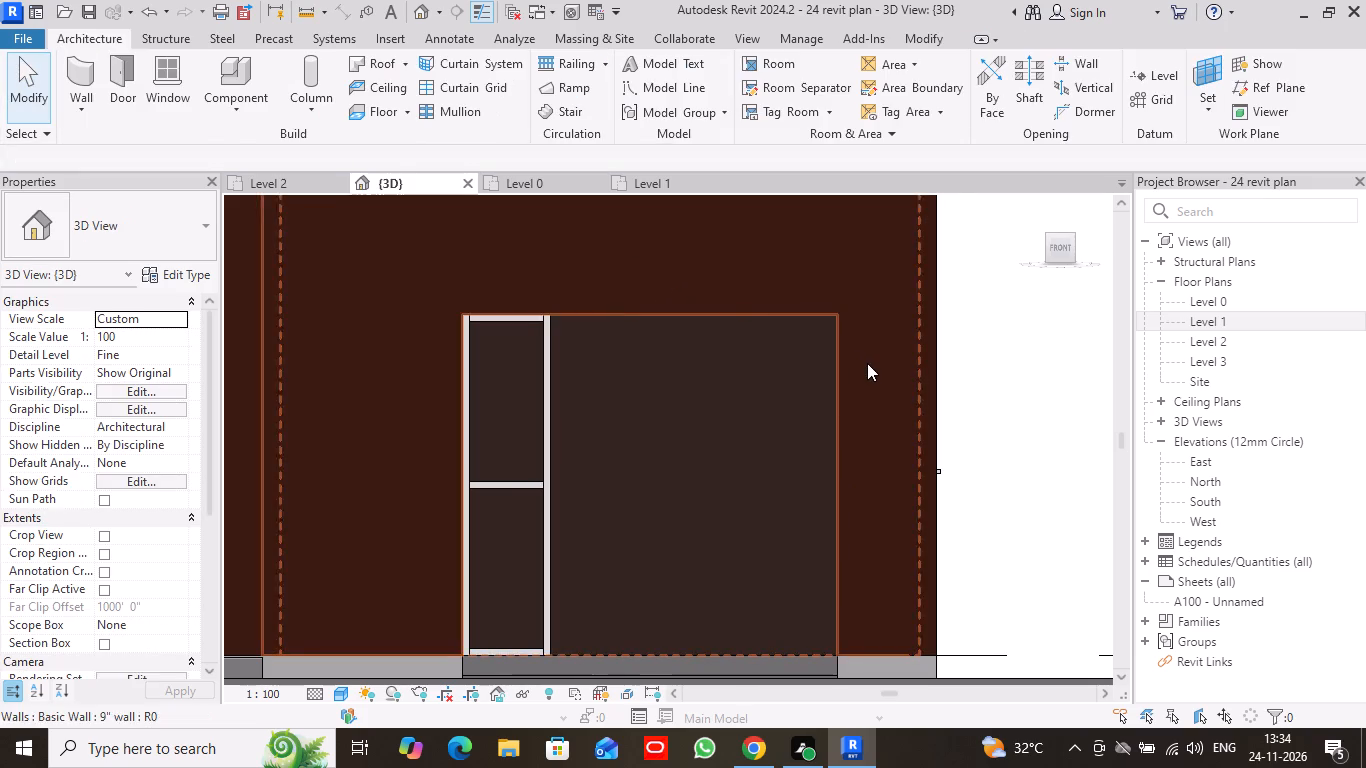
Examine the glazed front opening, roof, pergola and side-wall windows of the whole house in the 3D view.
scroll(867, 365, "down", 3)
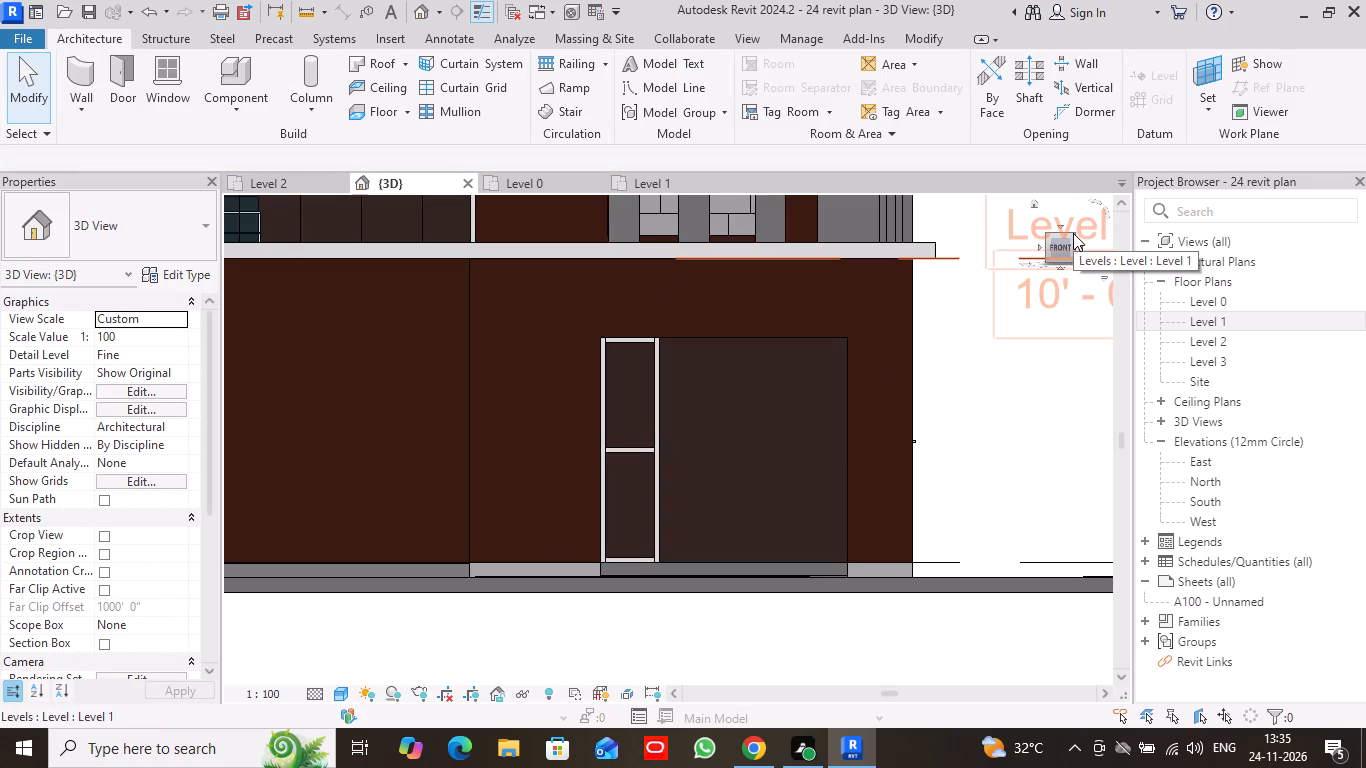
left_click_drag(1070, 236, 1043, 248)
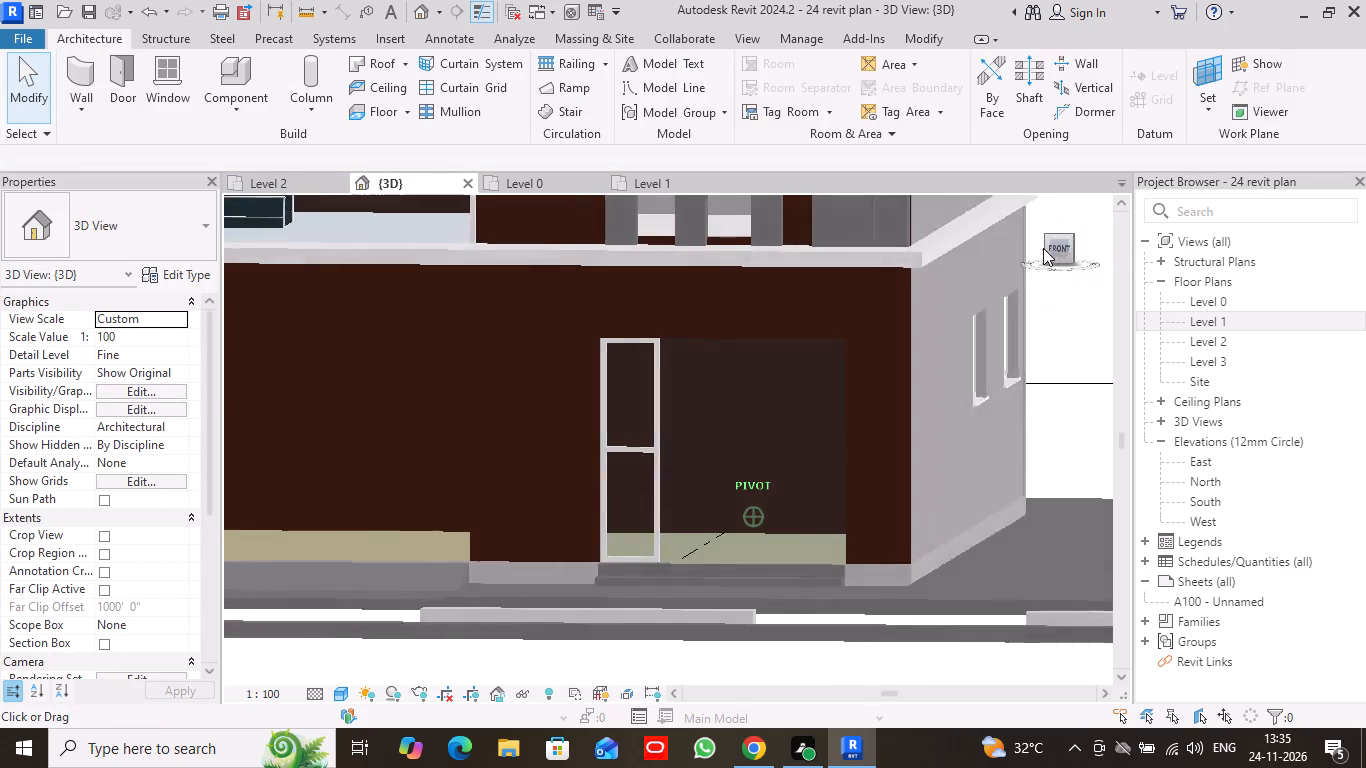
left_click_drag(1043, 248, 1023, 264)
scroll(935, 503, "down", 1)
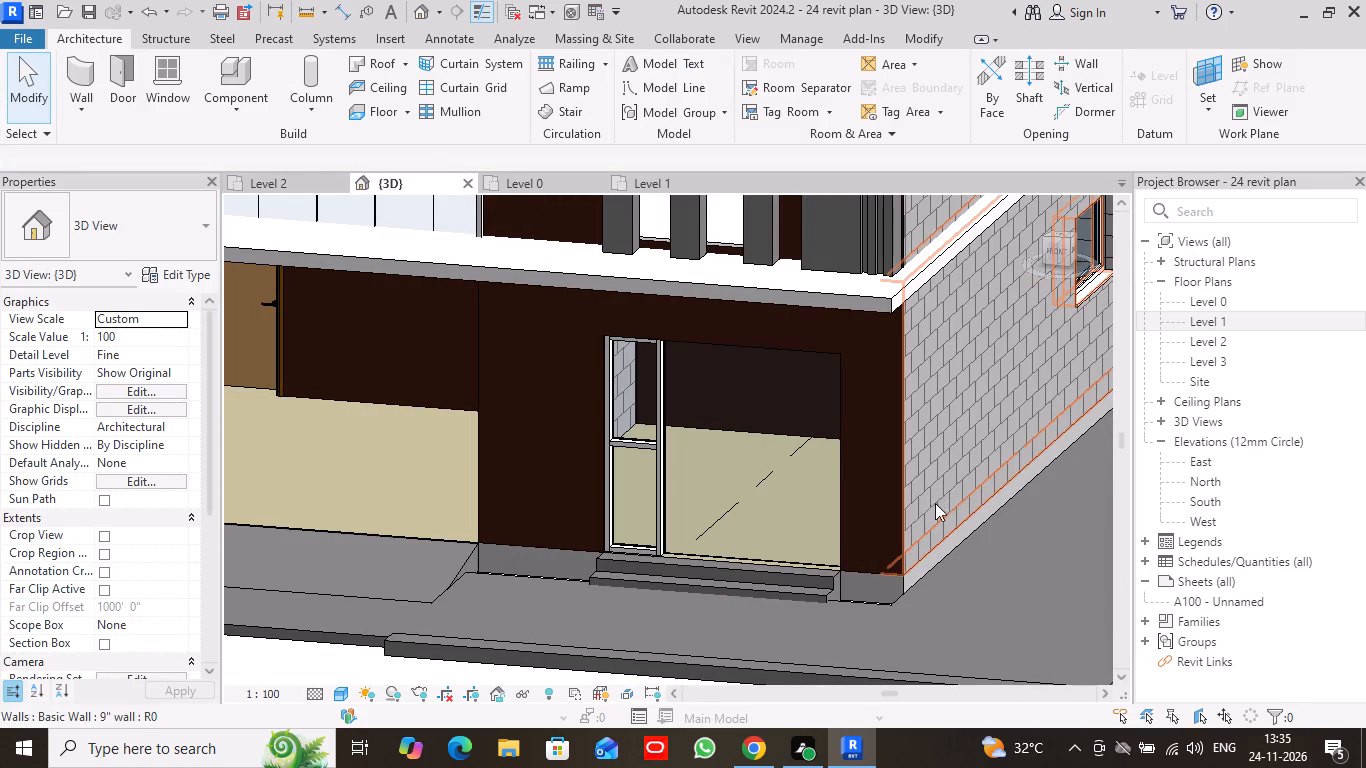
scroll(935, 503, "down", 3)
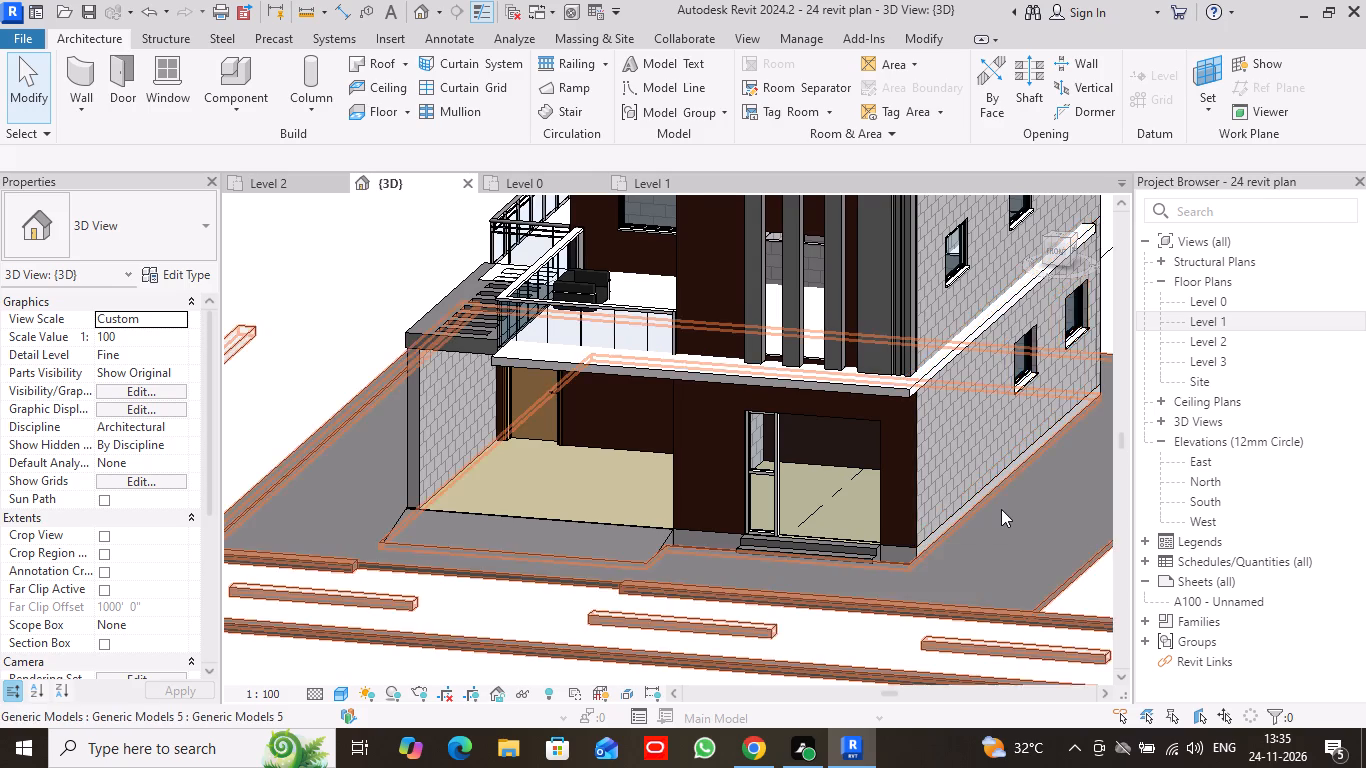
scroll(1001, 510, "down", 4)
middle_click_drag(680, 268, 549, 254)
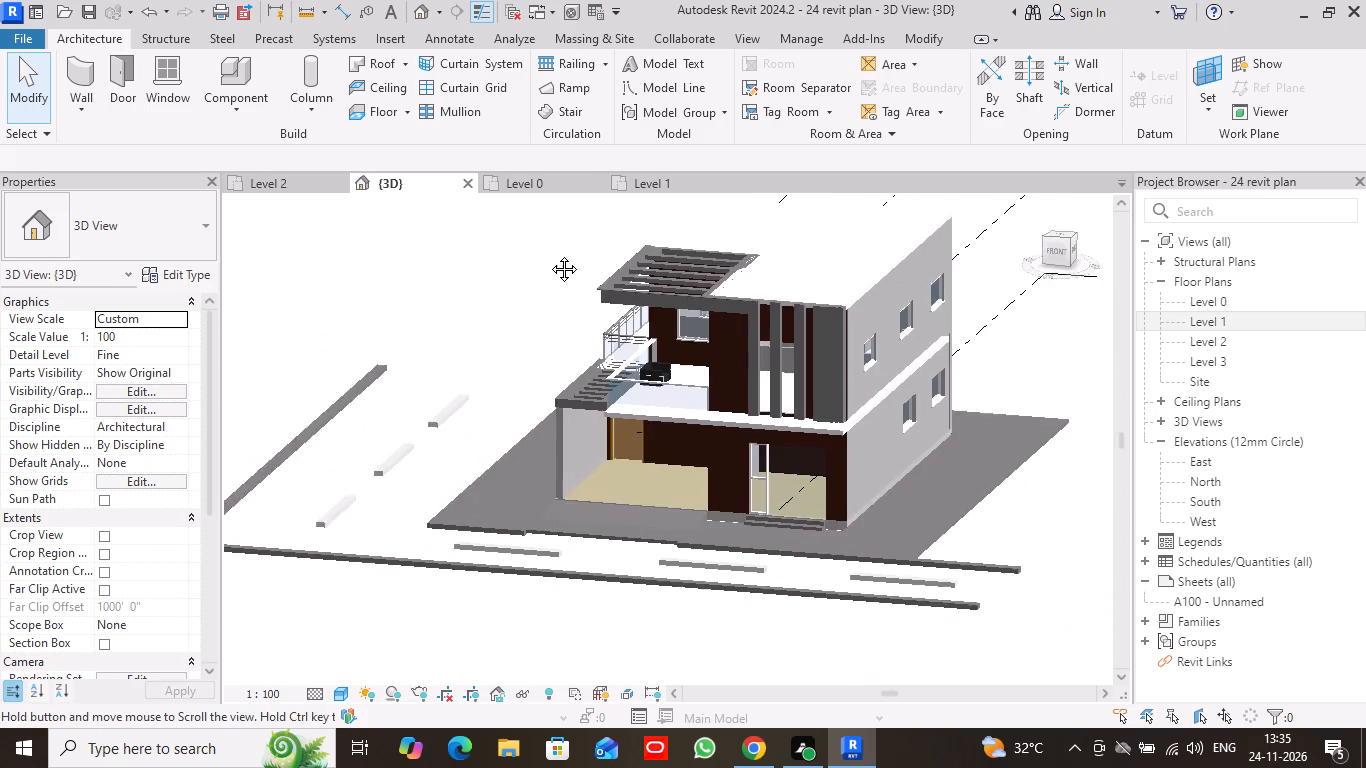
middle_click_drag(549, 254, 461, 258)
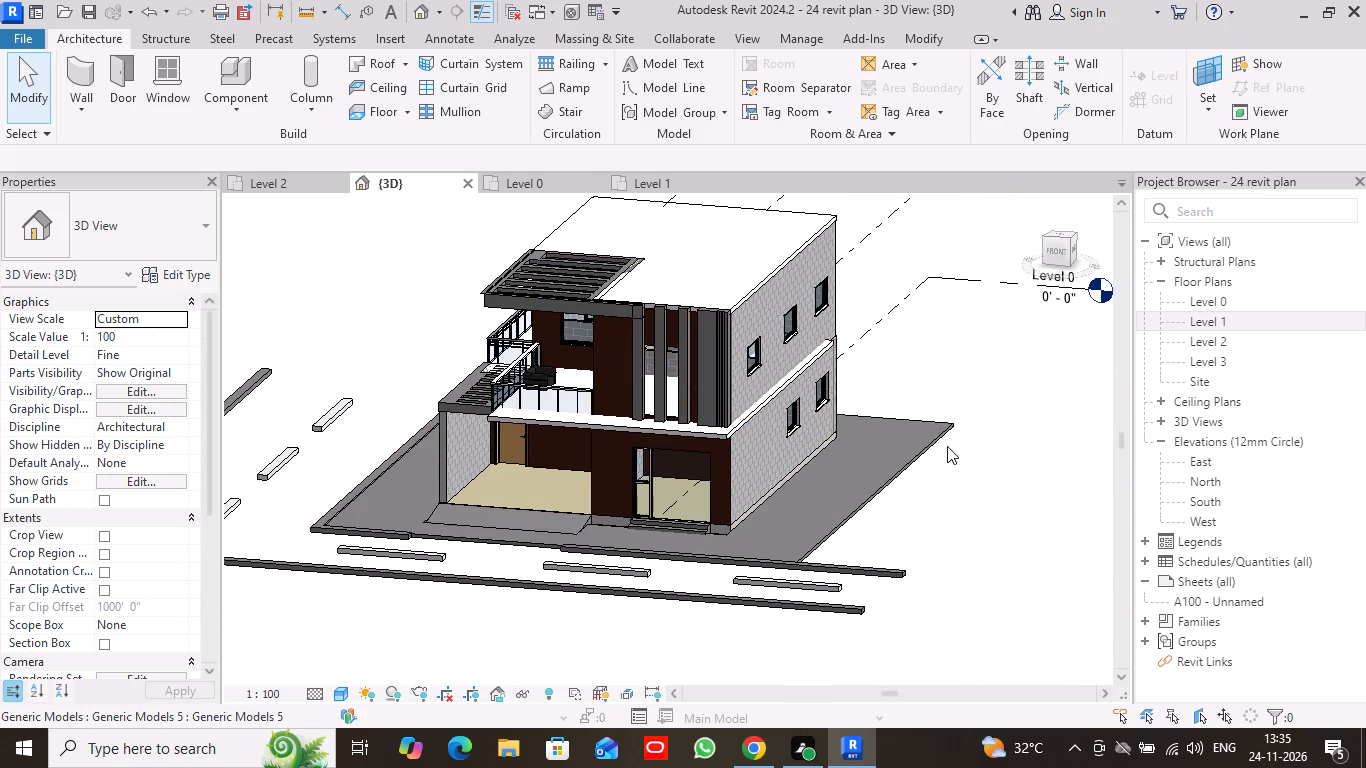
scroll(982, 462, "down", 1)
middle_click_drag(982, 462, 952, 501)
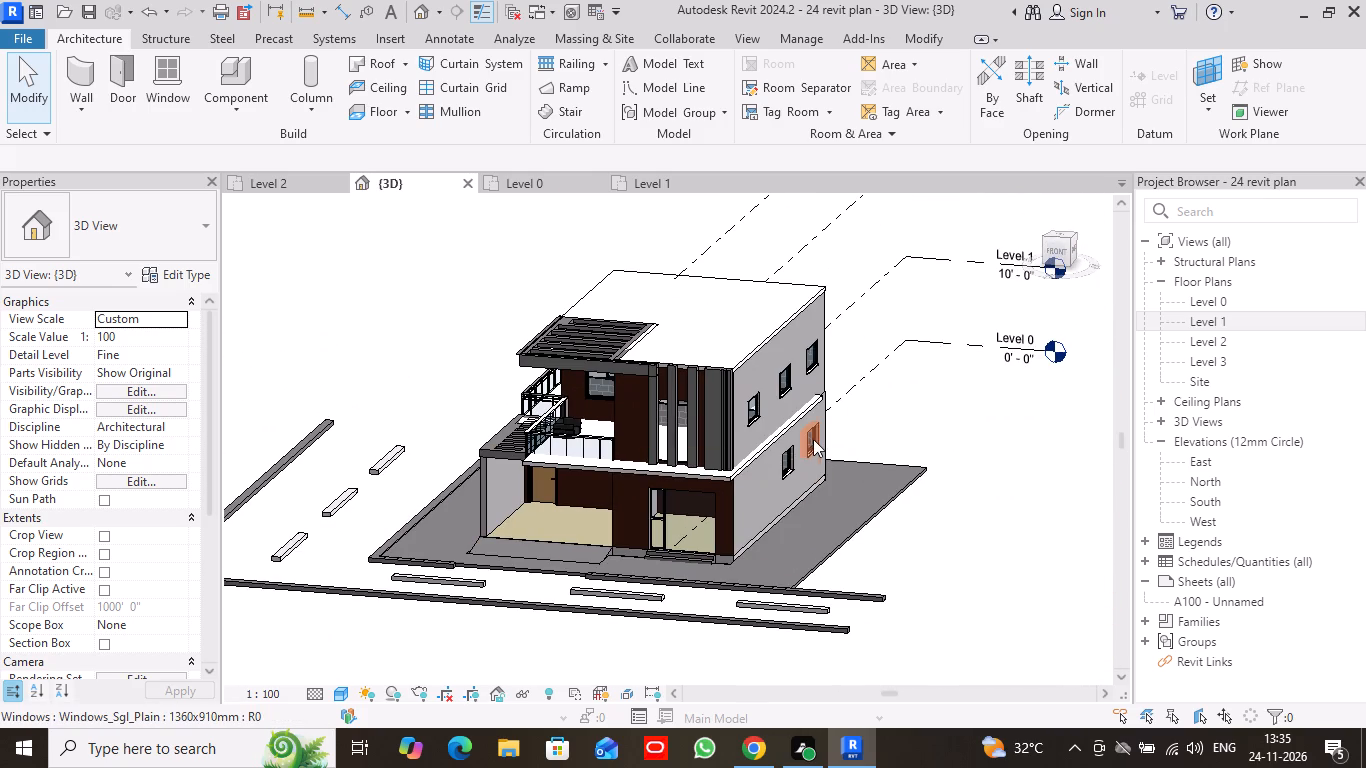
scroll(676, 341, "up", 9)
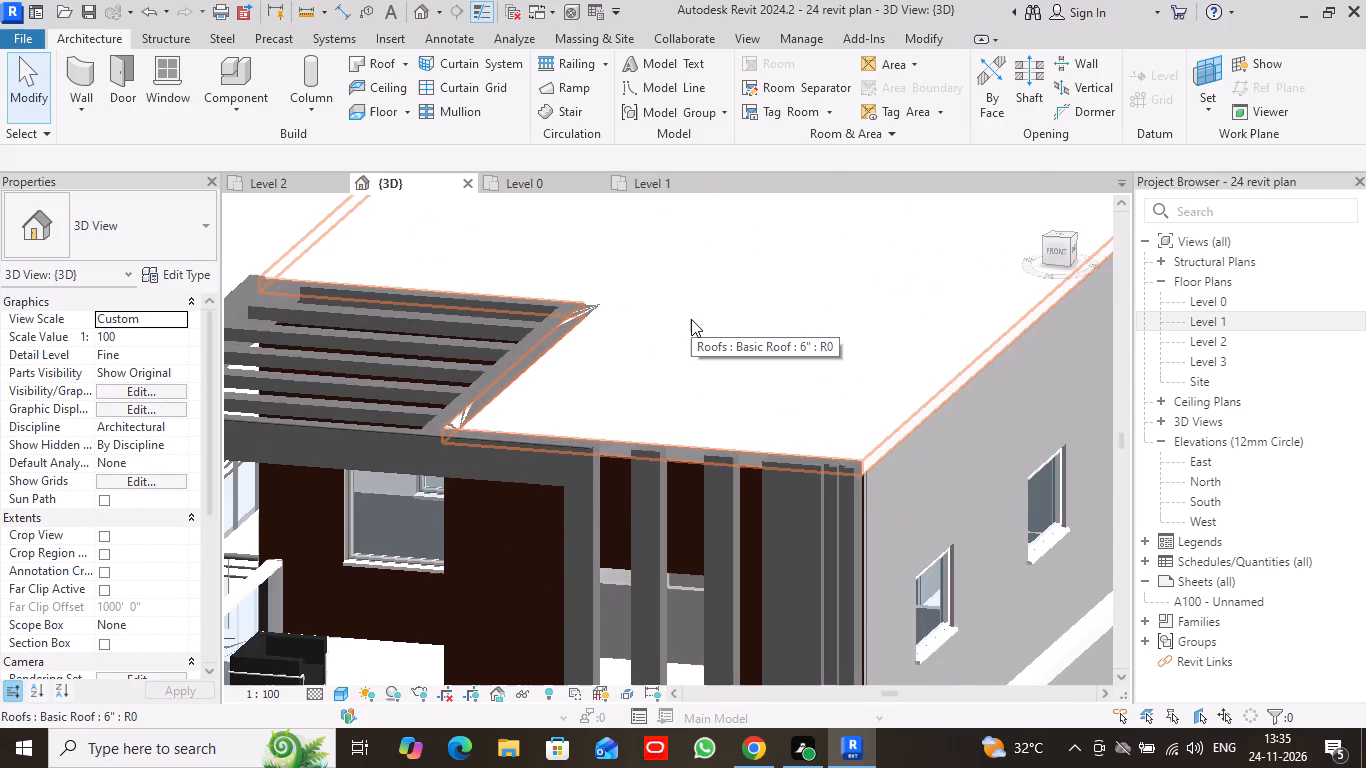
scroll(691, 319, "down", 5)
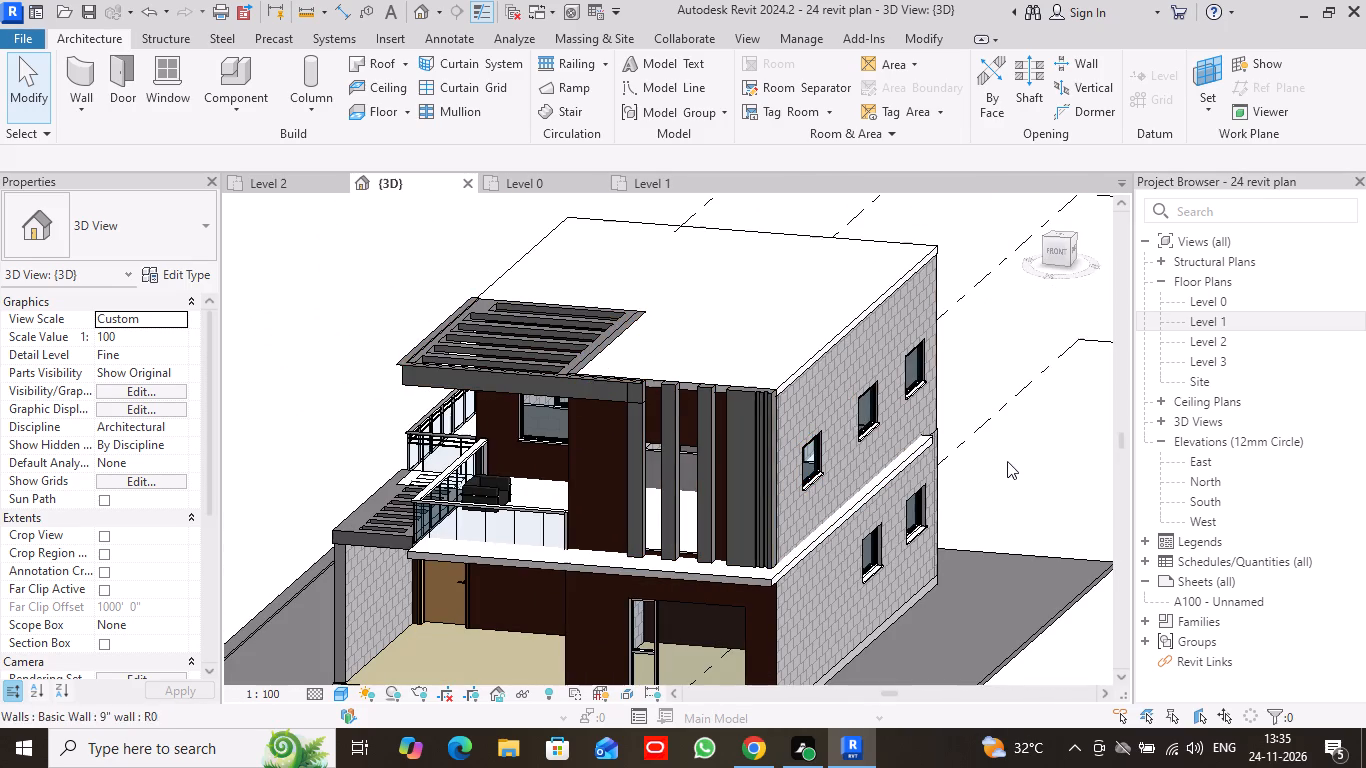
middle_click_drag(1008, 462, 999, 391)
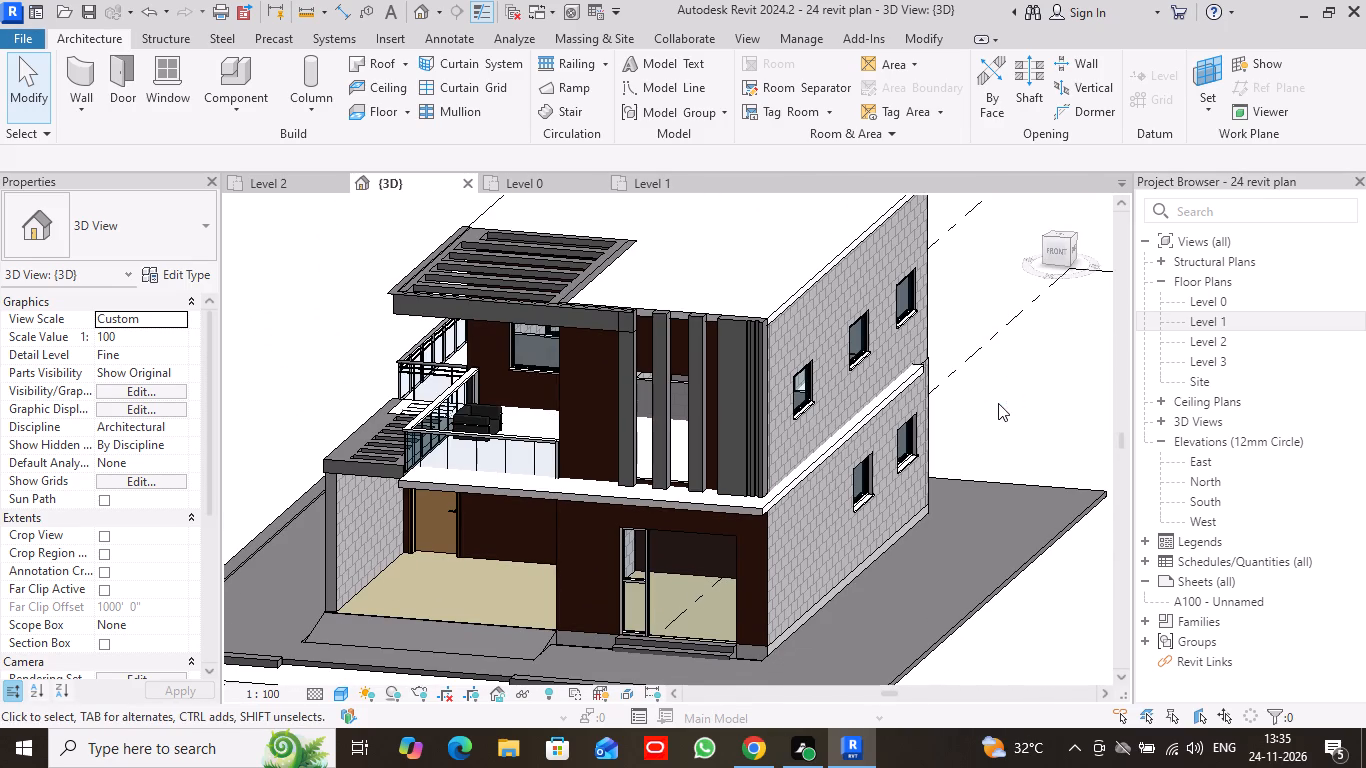
middle_click_drag(1021, 411, 1077, 358)
scroll(1077, 362, "down", 2)
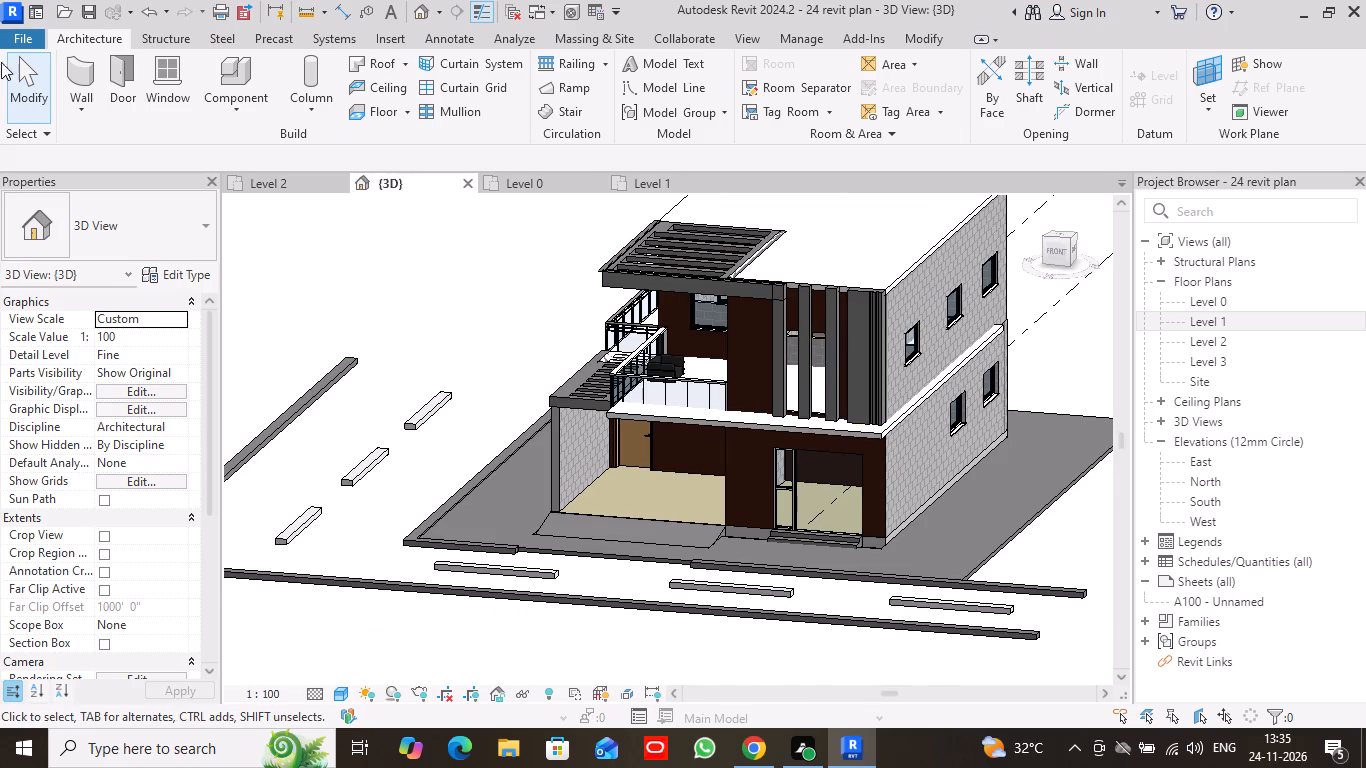
Load the RPC Beetle car family from the US library's Entourage folder for placement as a component.
left_click(250, 109)
left_click(288, 151)
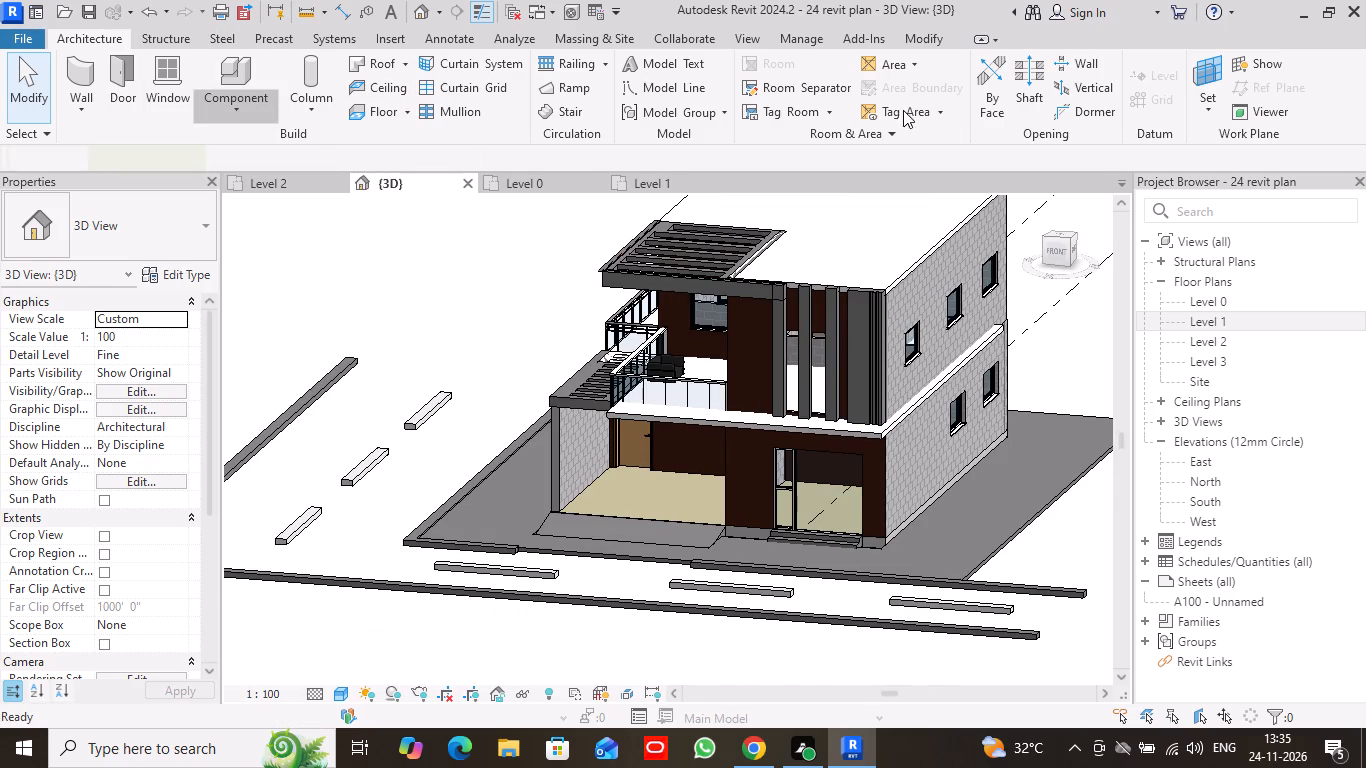
left_click(873, 96)
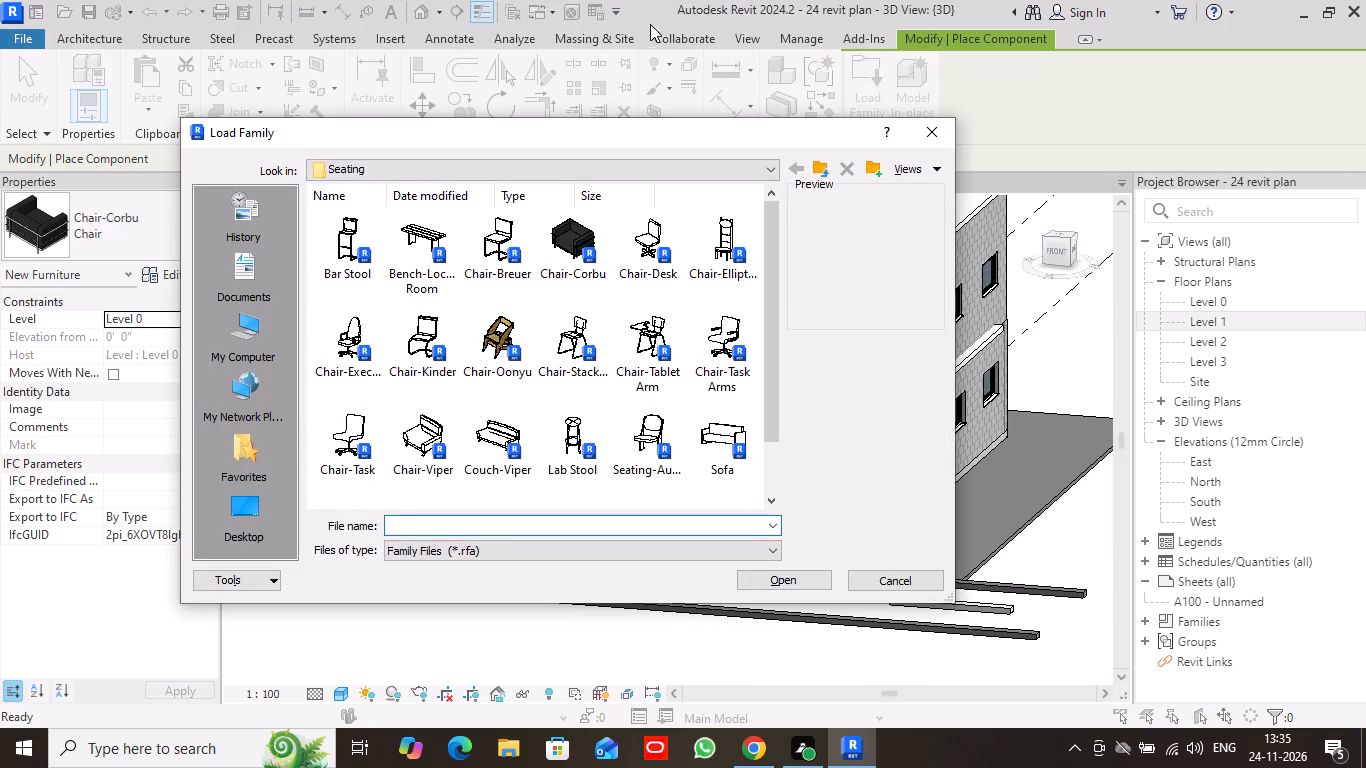
left_click(825, 161)
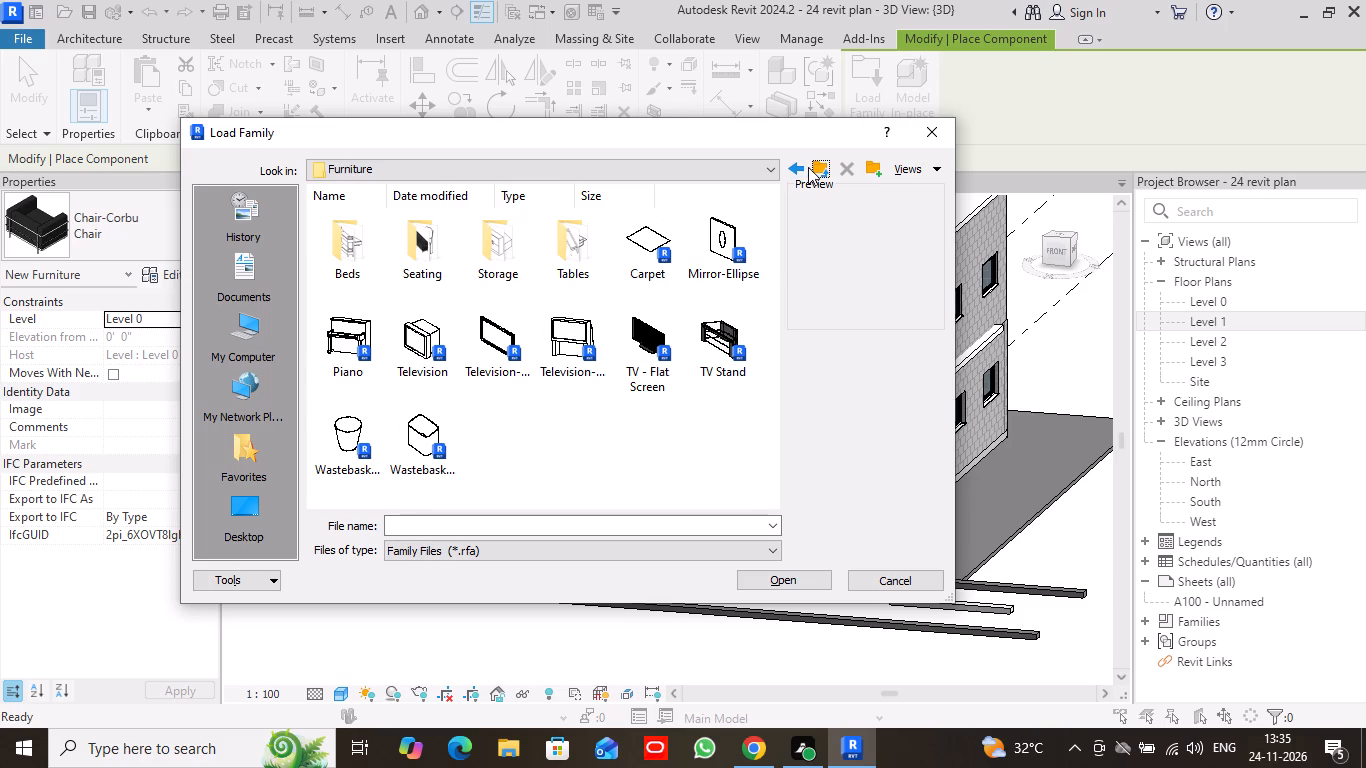
left_click(823, 164)
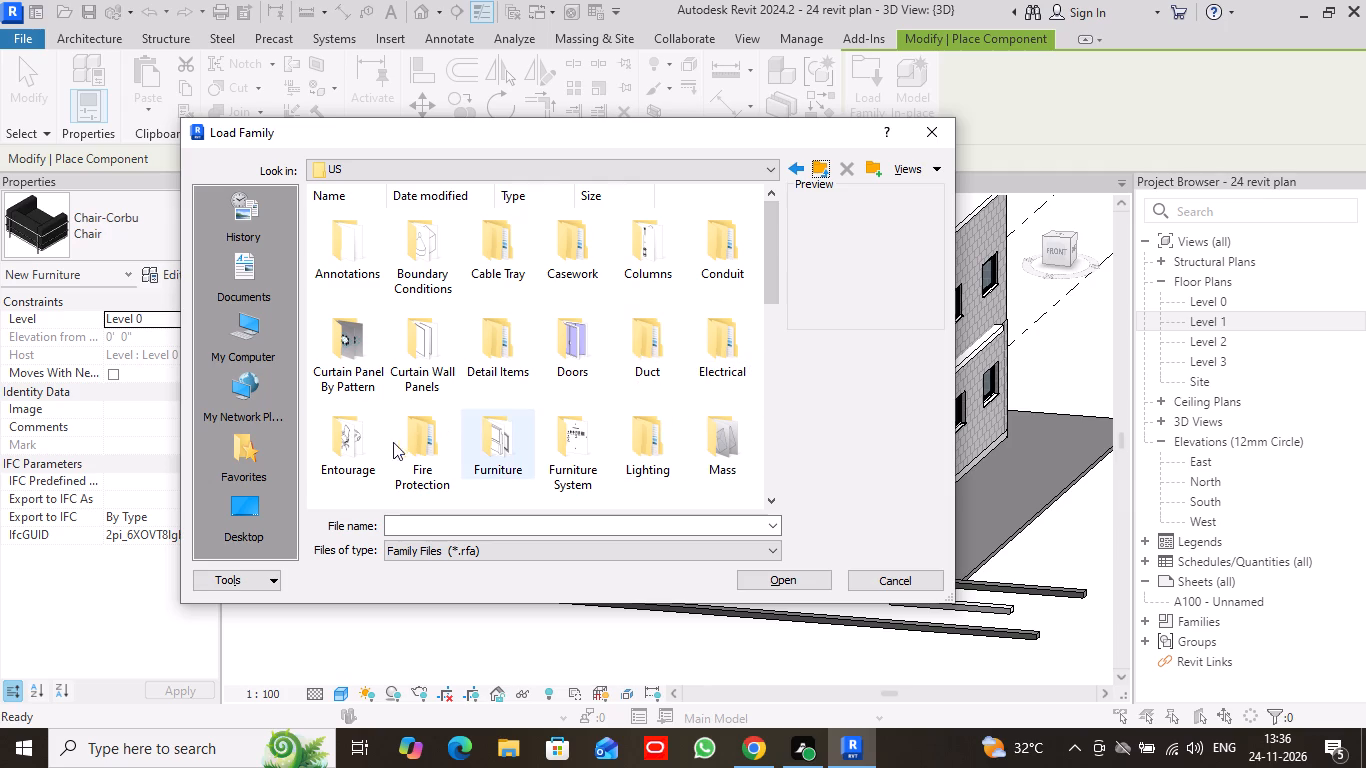
double_click(343, 447)
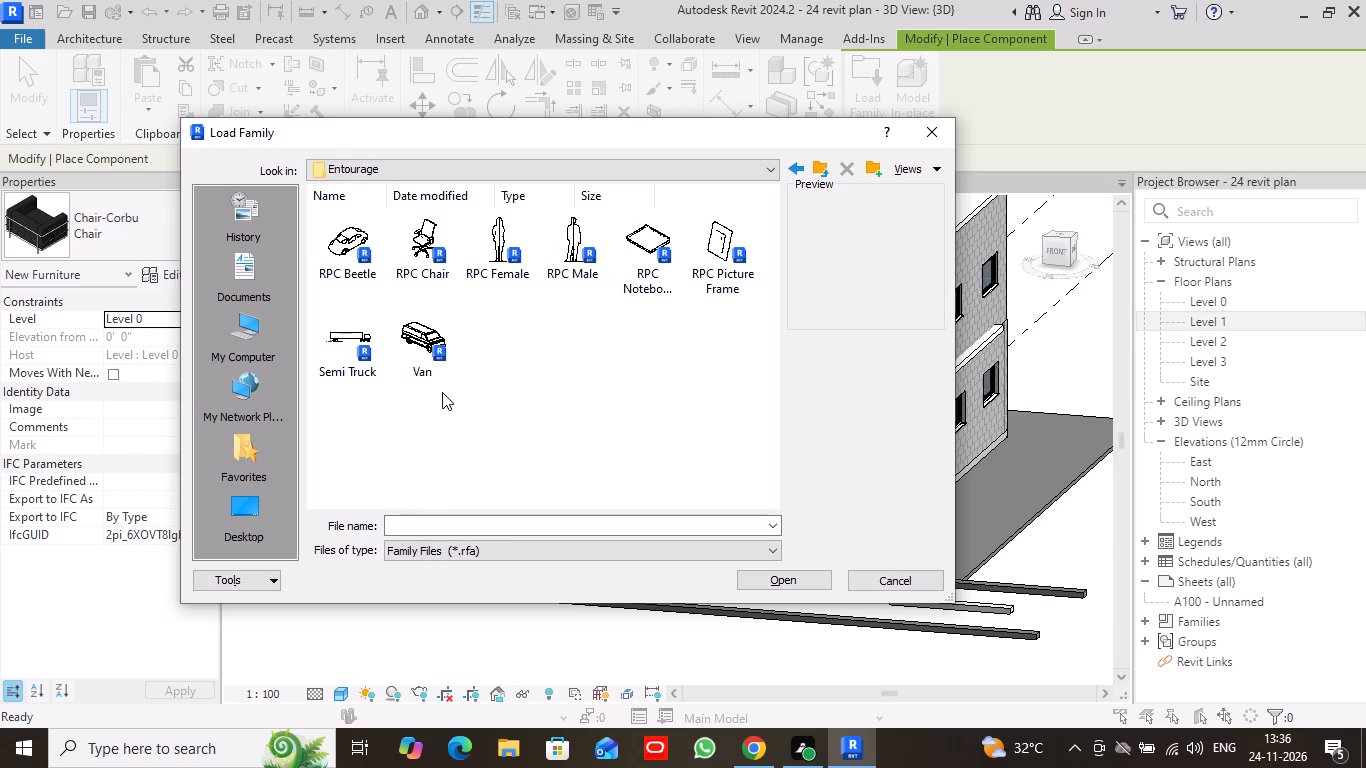
left_click(350, 262)
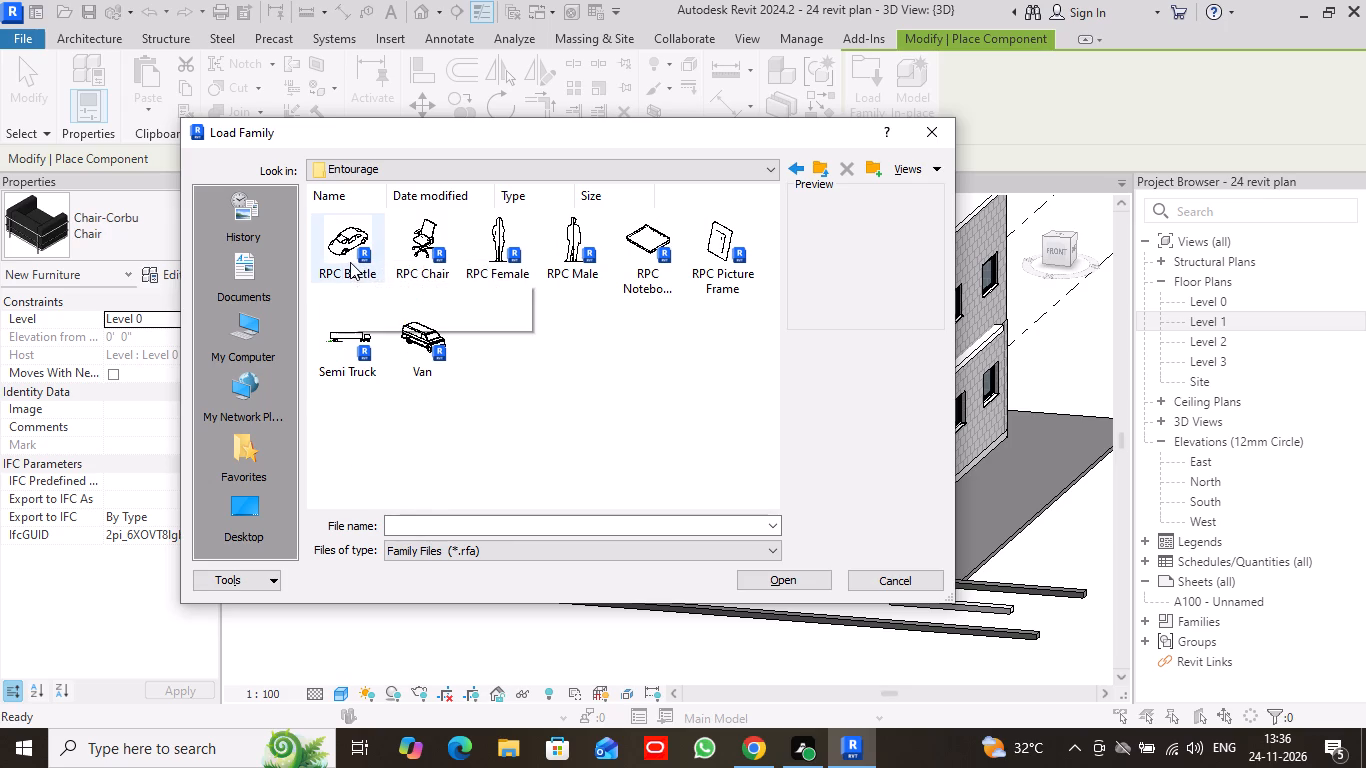
left_click(786, 580)
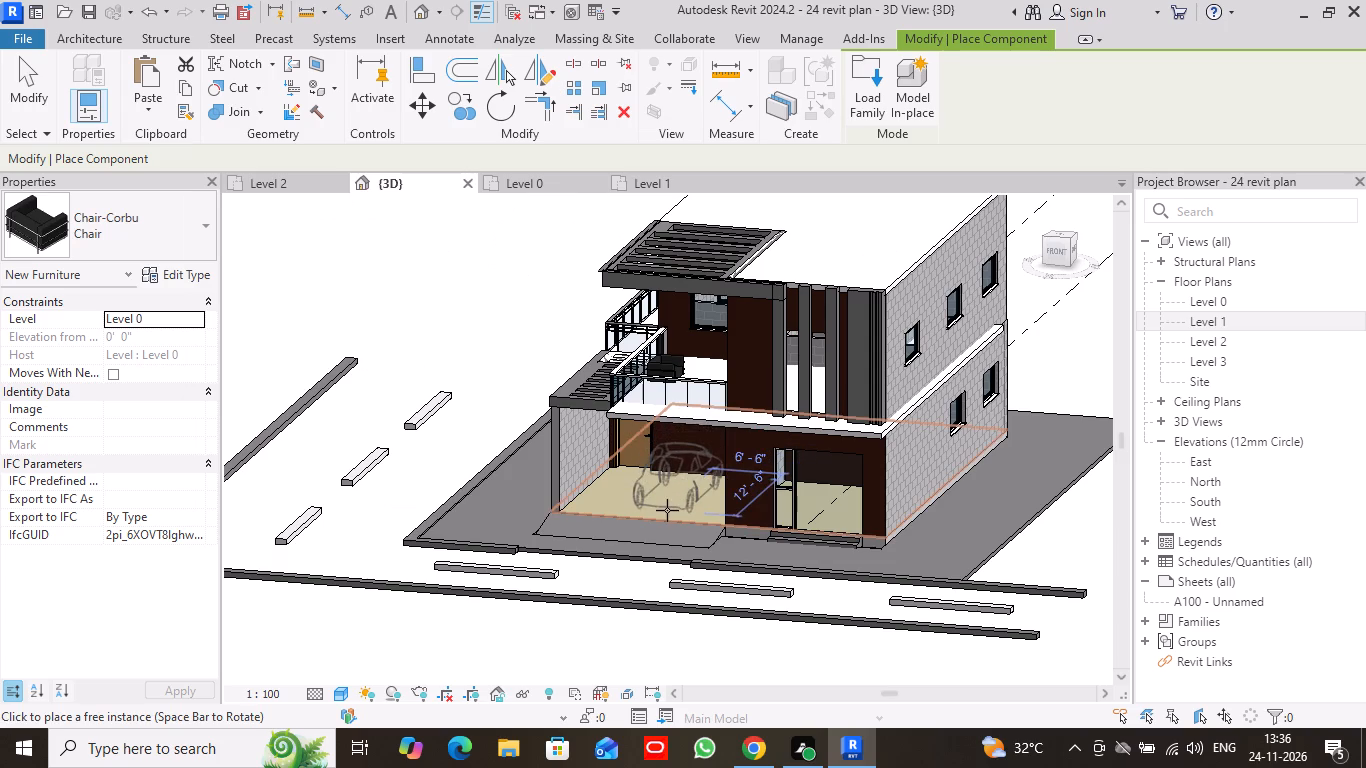
Place the RPC Beetle in the Level 0 car porch, rotated 180°, about 10'-6" from the outer side wall and 12'-0" from the front.
left_click(558, 184)
scroll(738, 437, "down", 5)
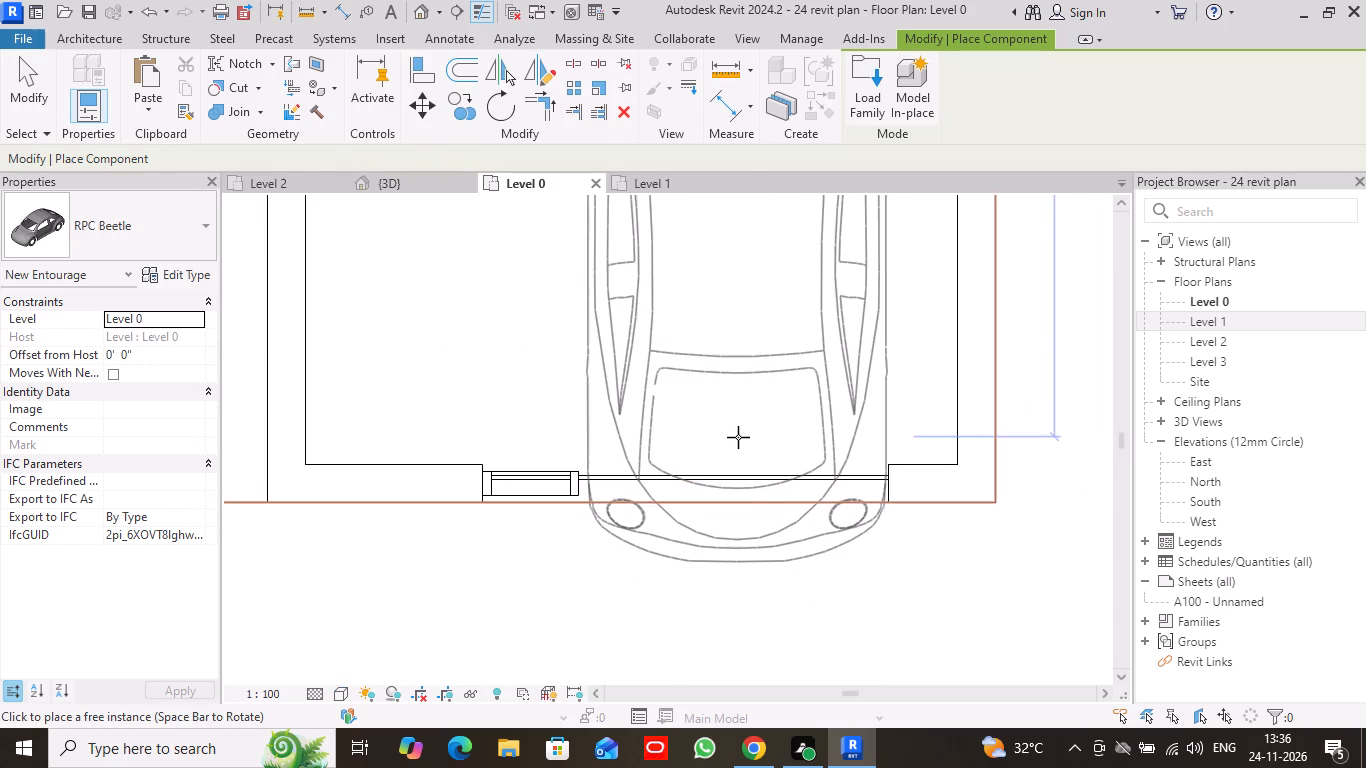
scroll(746, 457, "down", 3)
middle_click_drag(487, 380, 519, 461)
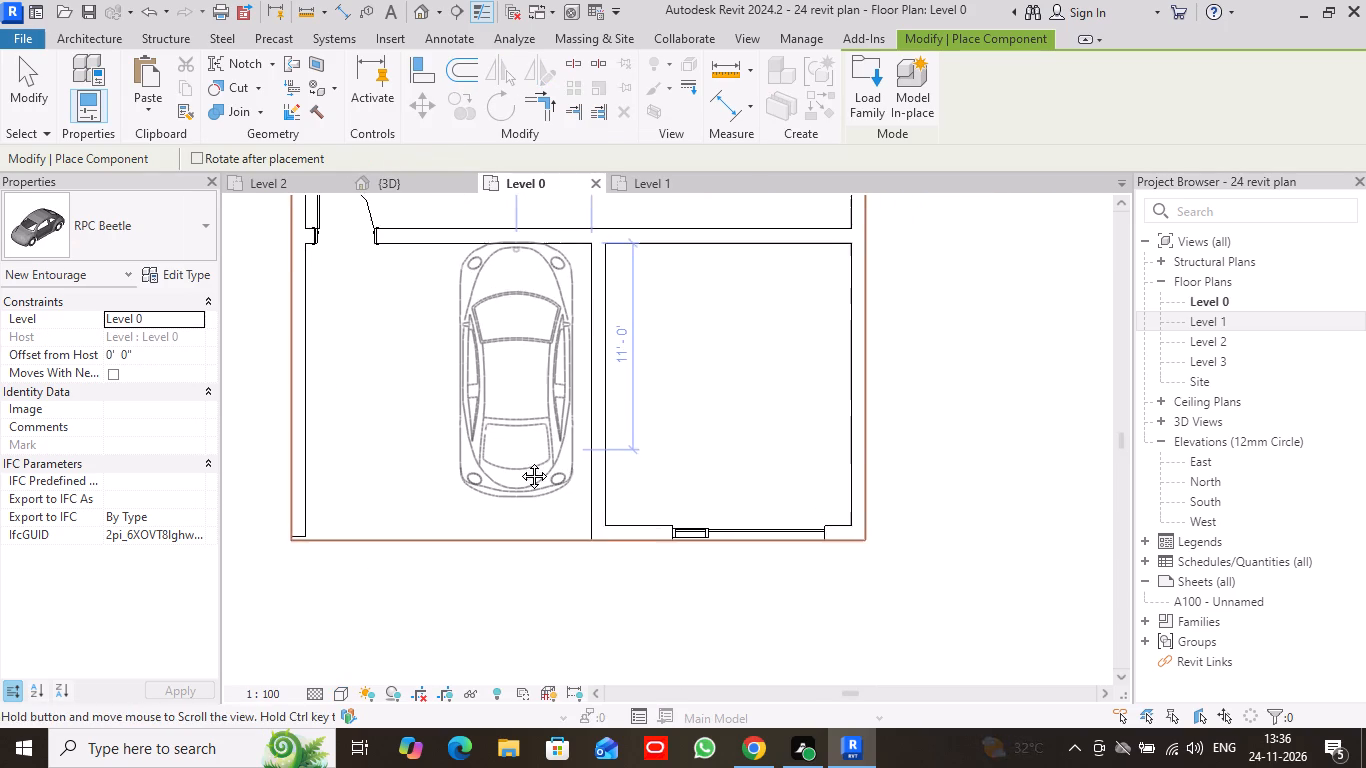
middle_click_drag(519, 461, 524, 477)
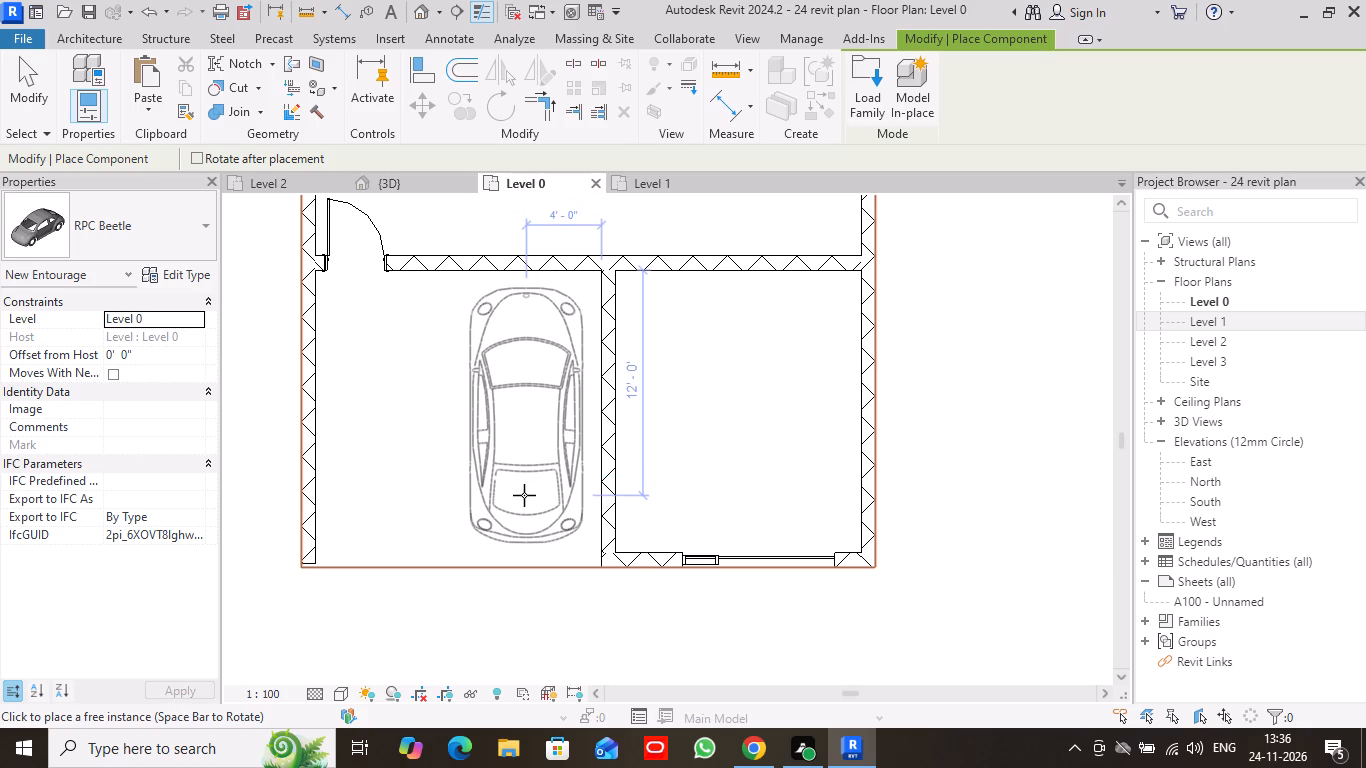
key("space")
key("space")
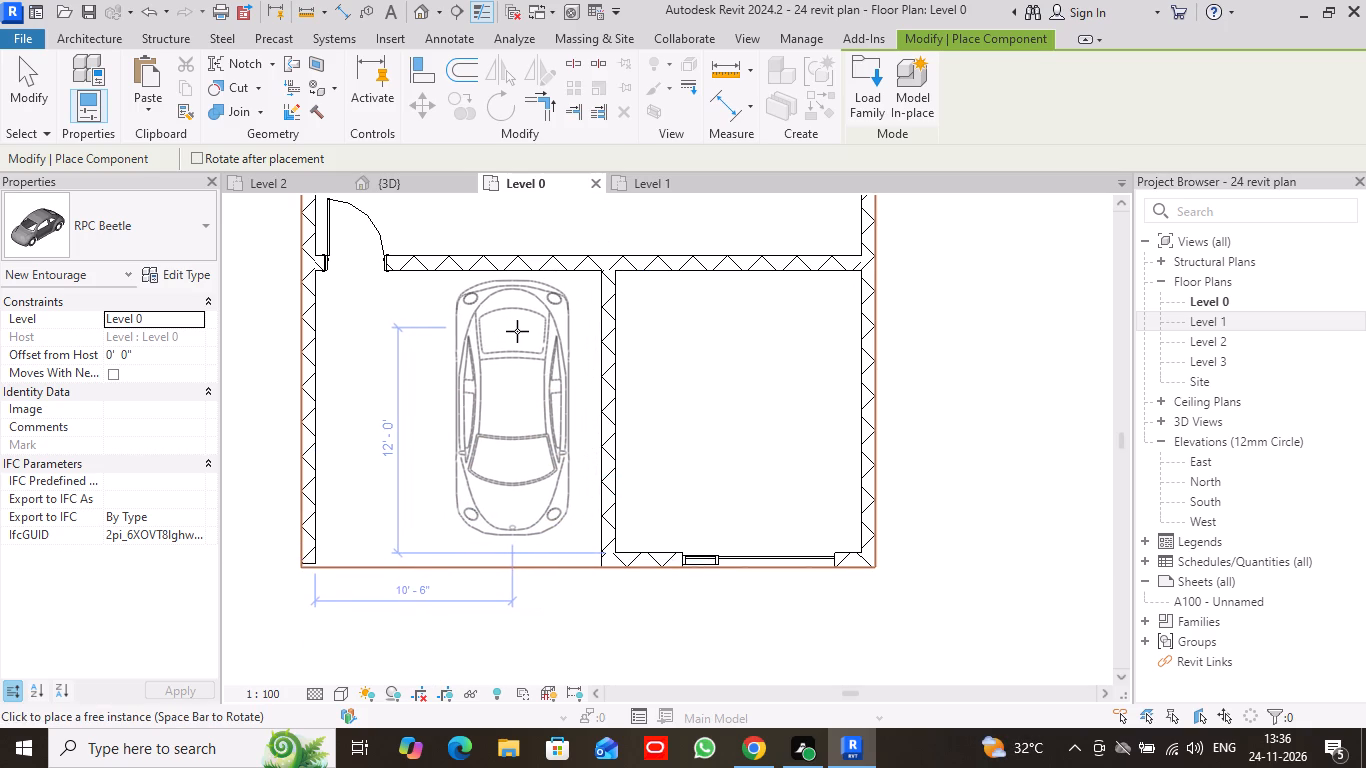
left_click(515, 331)
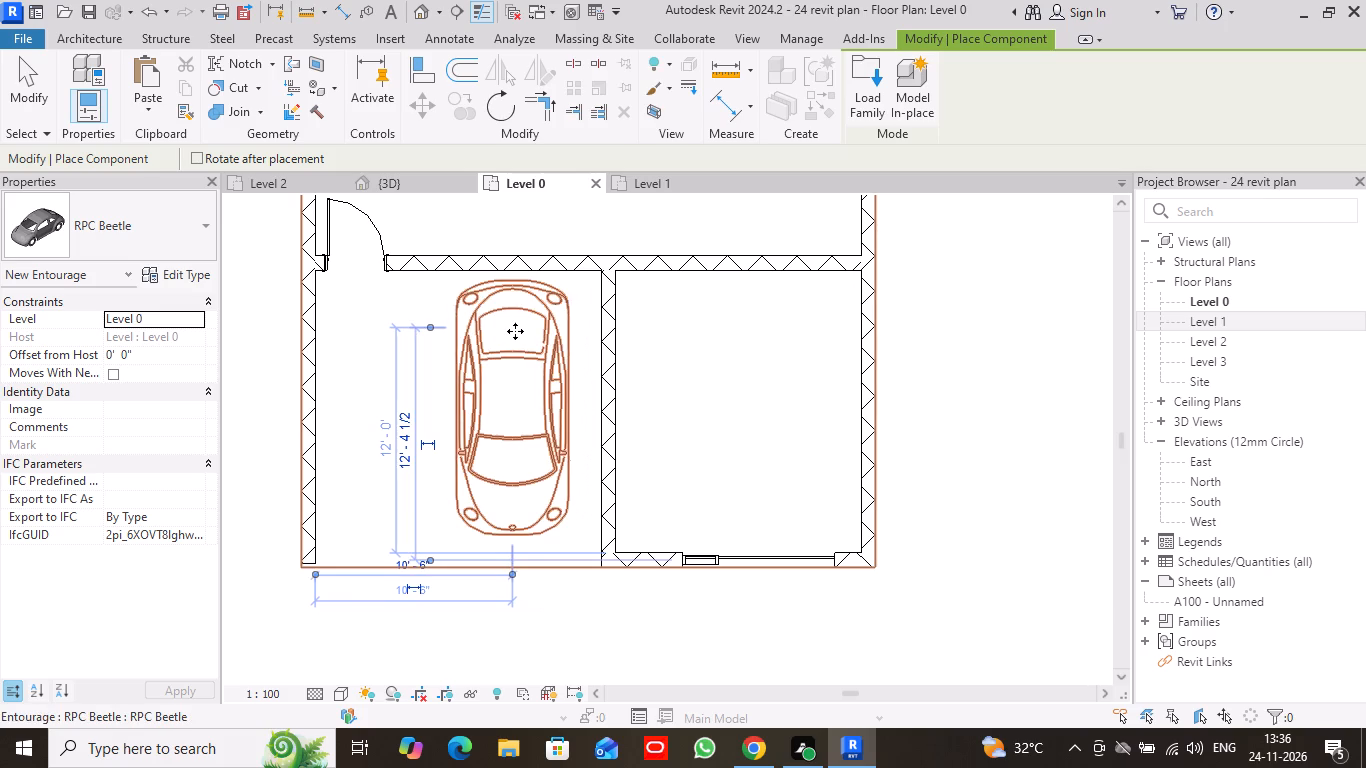
left_click(42, 77)
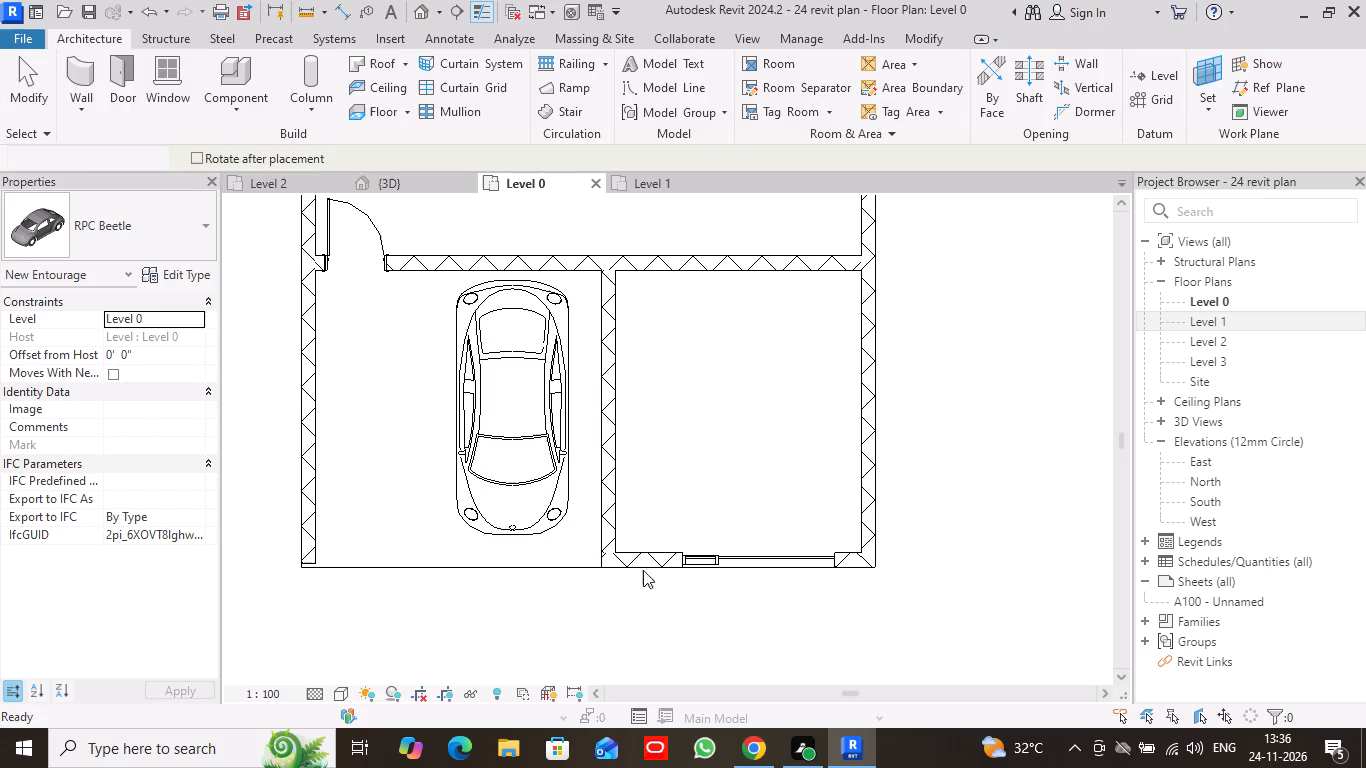
Examine the parked car, porch and front facade of the house from several angles in the 3D view.
left_click(428, 183)
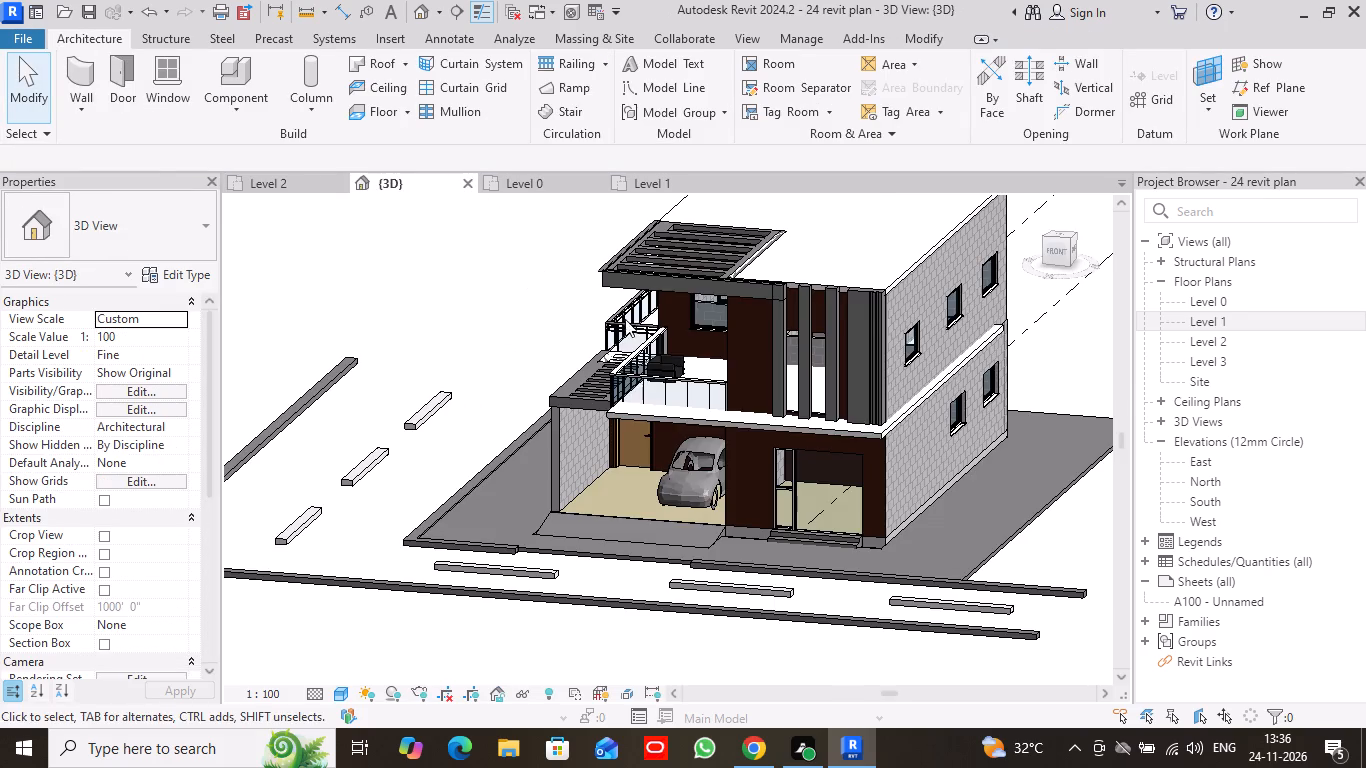
scroll(926, 530, "up", 4)
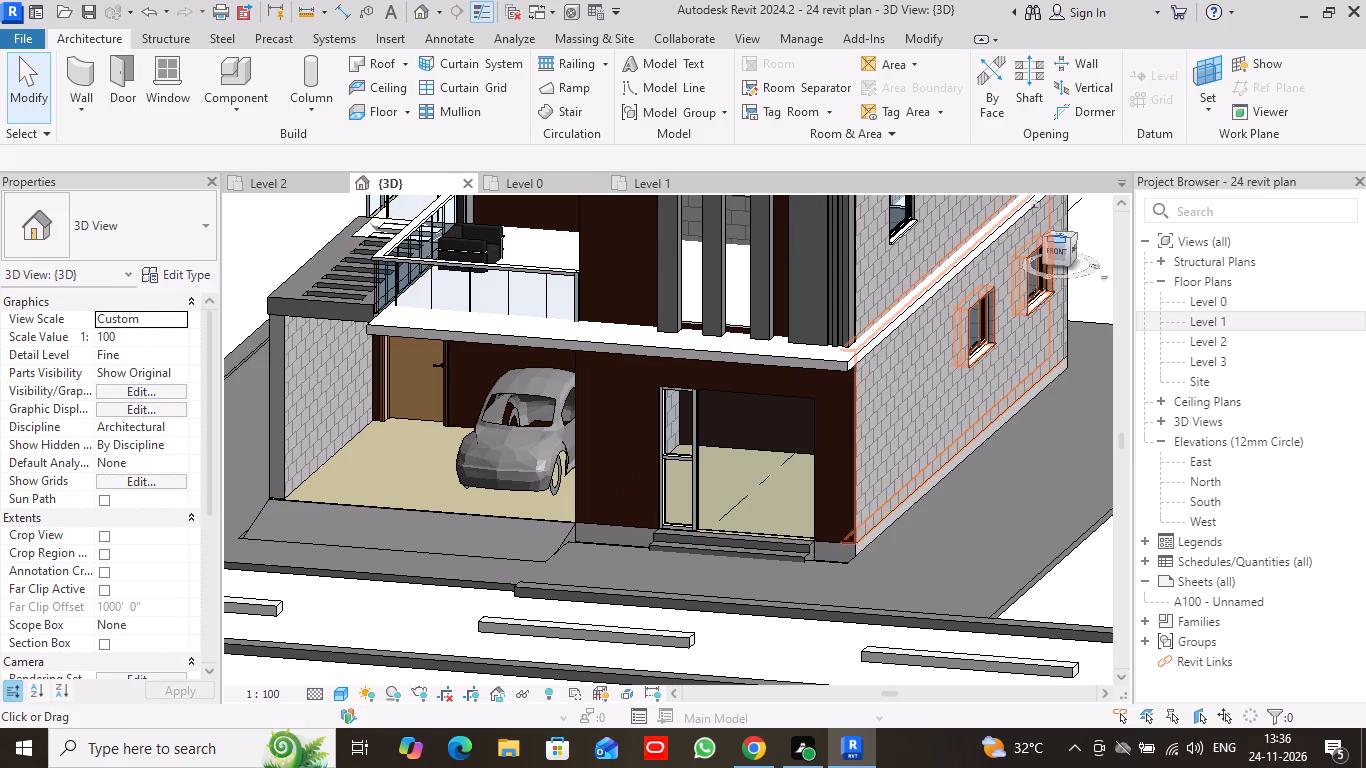
left_click_drag(1067, 240, 1078, 258)
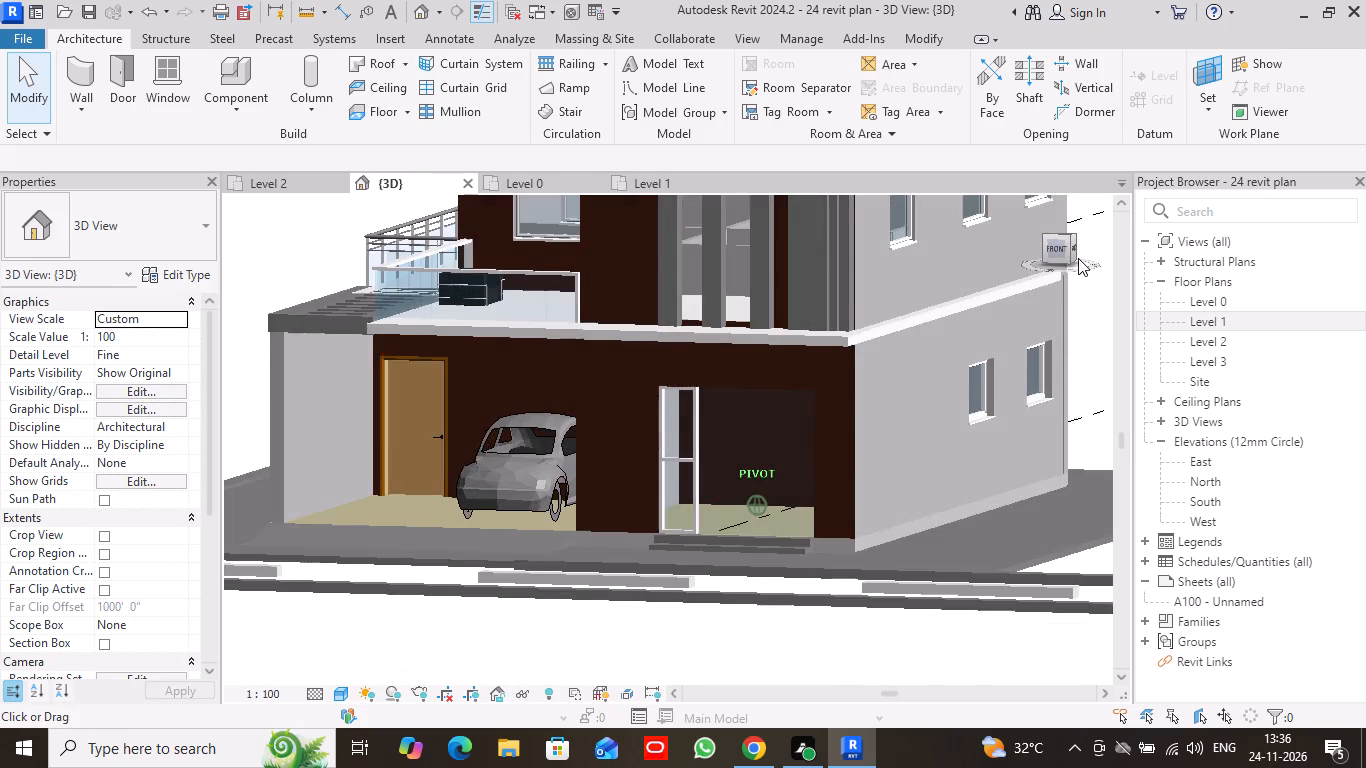
left_click_drag(1078, 258, 1098, 261)
scroll(889, 531, "down", 2)
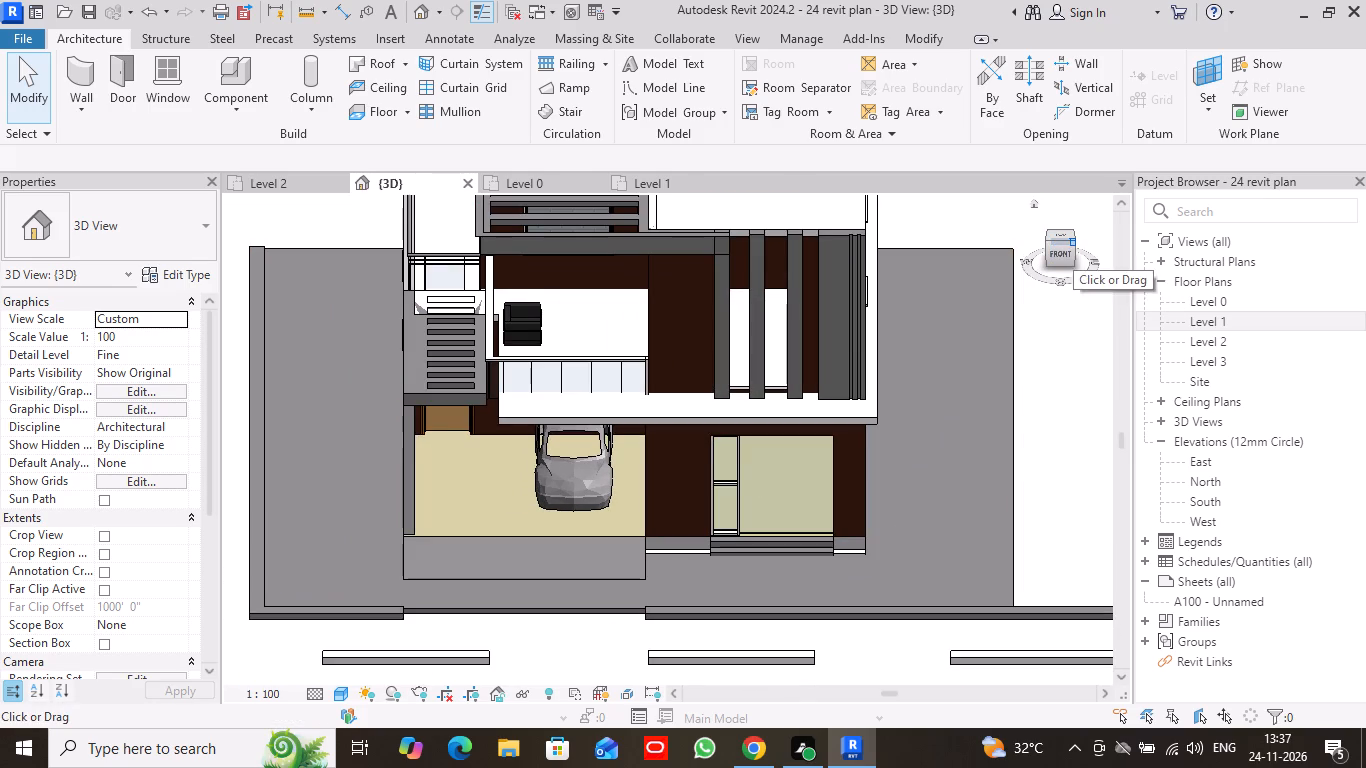
left_click_drag(1073, 243, 1012, 236)
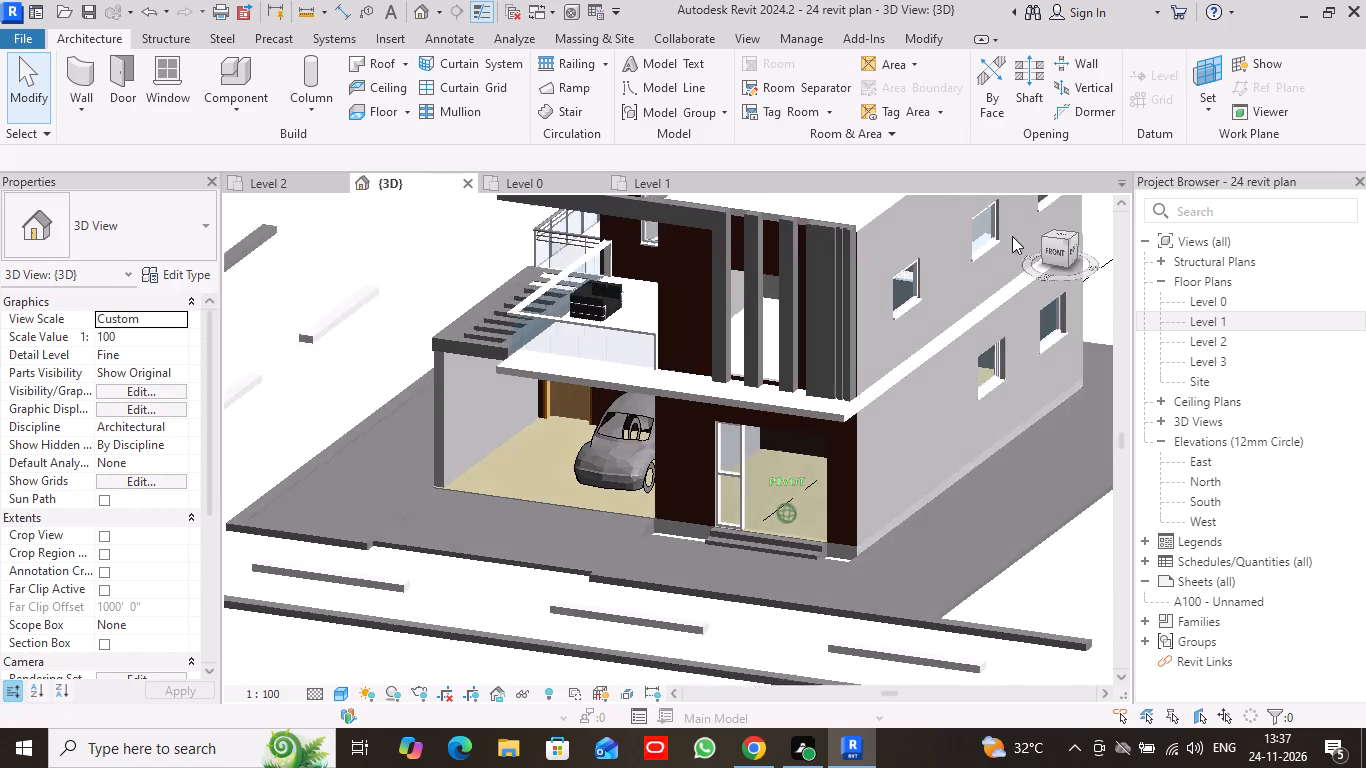
left_click_drag(1012, 236, 1010, 231)
scroll(948, 569, "down", 3)
scroll(900, 642, "down", 2)
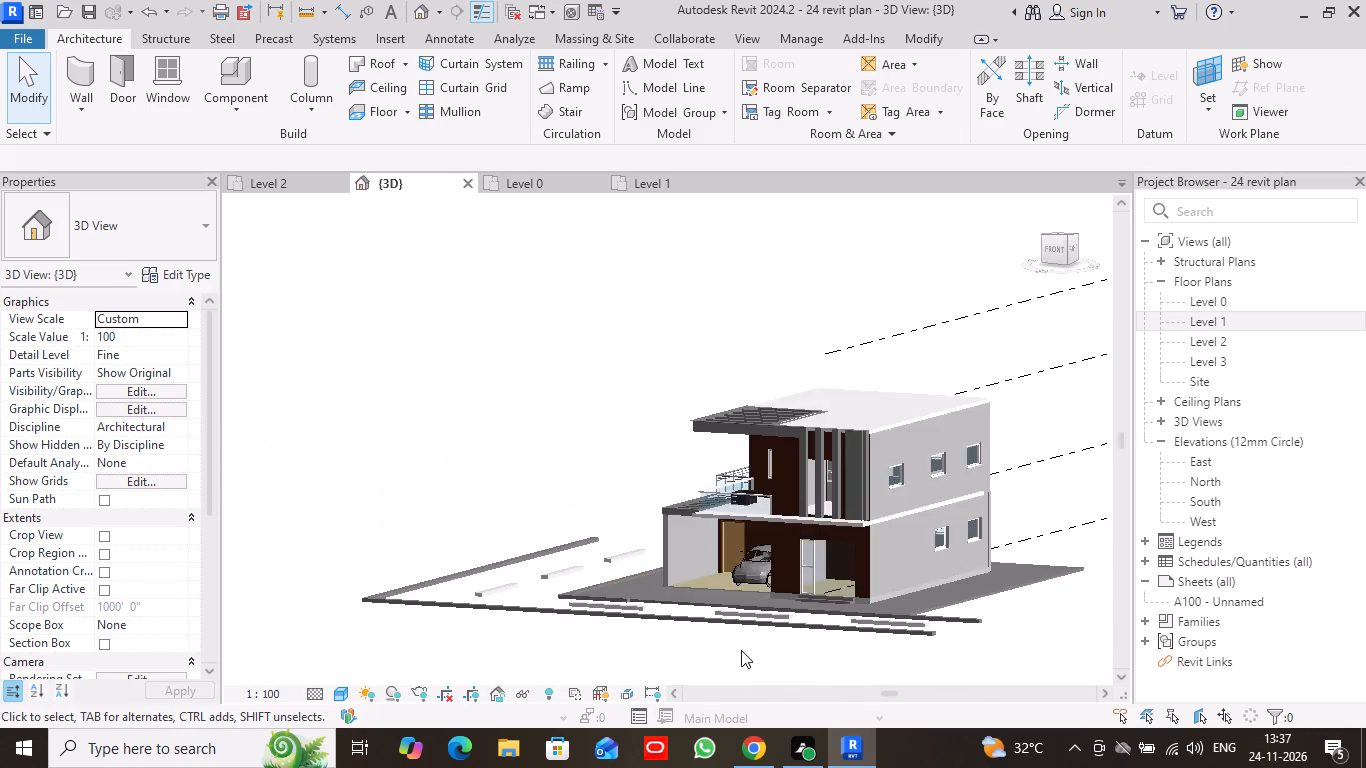
scroll(741, 650, "down", 1)
scroll(894, 359, "up", 4)
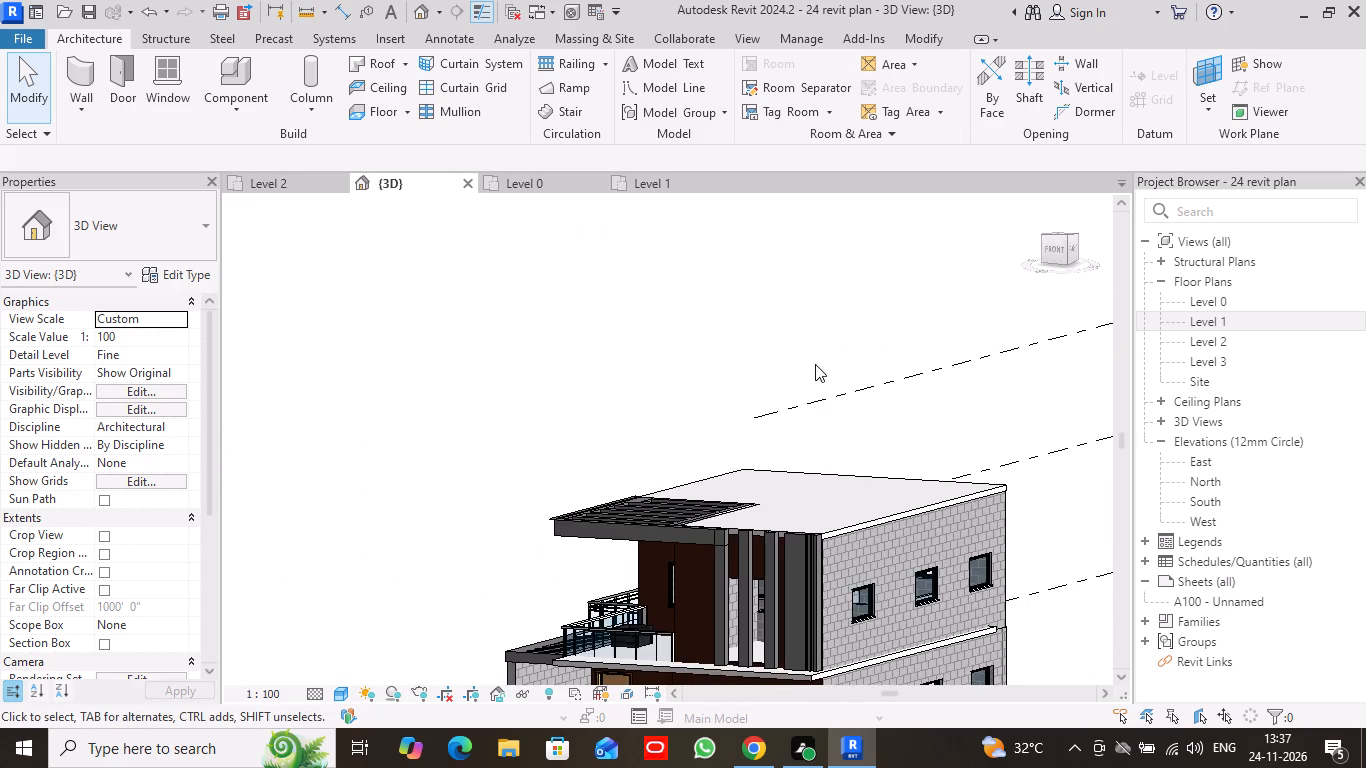
scroll(815, 356, "down", 1)
middle_click_drag(814, 347, 811, 260)
middle_click(810, 250)
scroll(810, 247, "down", 1)
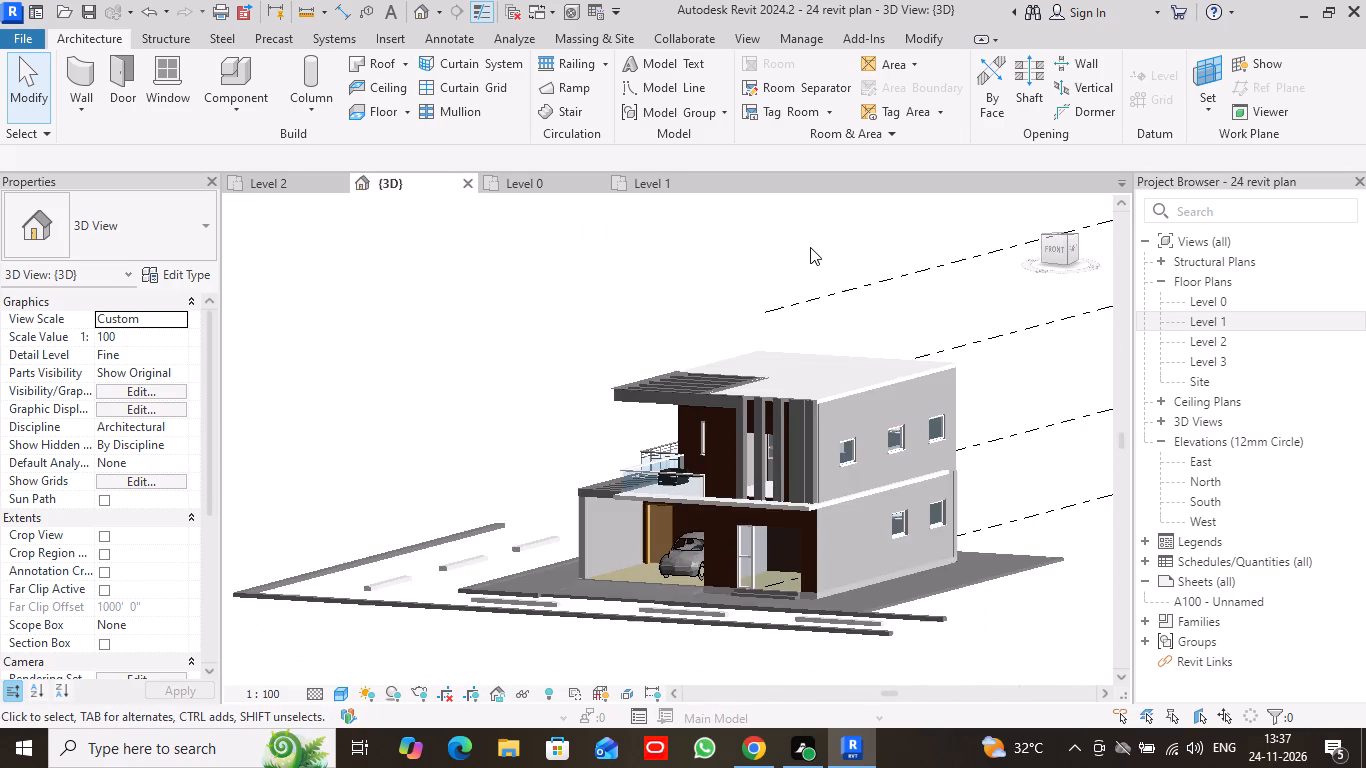
middle_click_drag(685, 651, 735, 641)
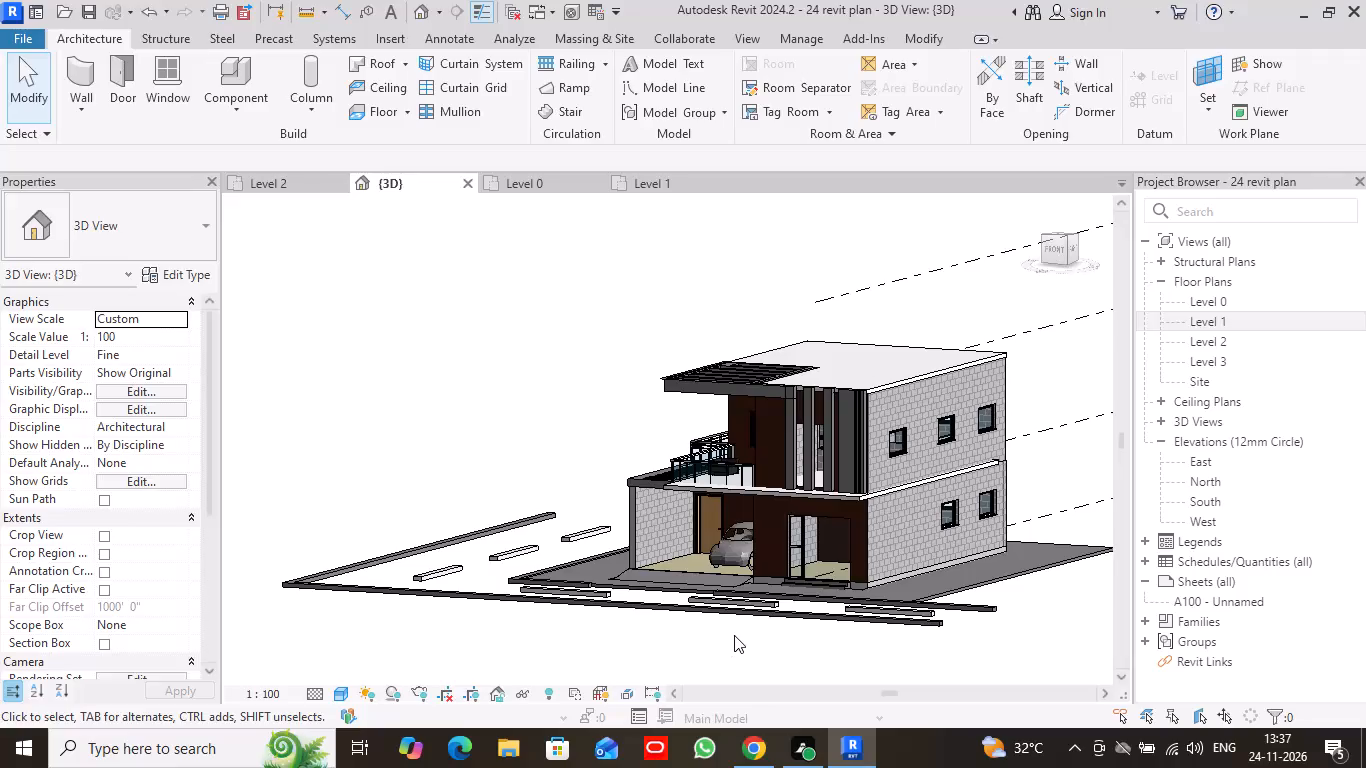
scroll(732, 569, "up", 8)
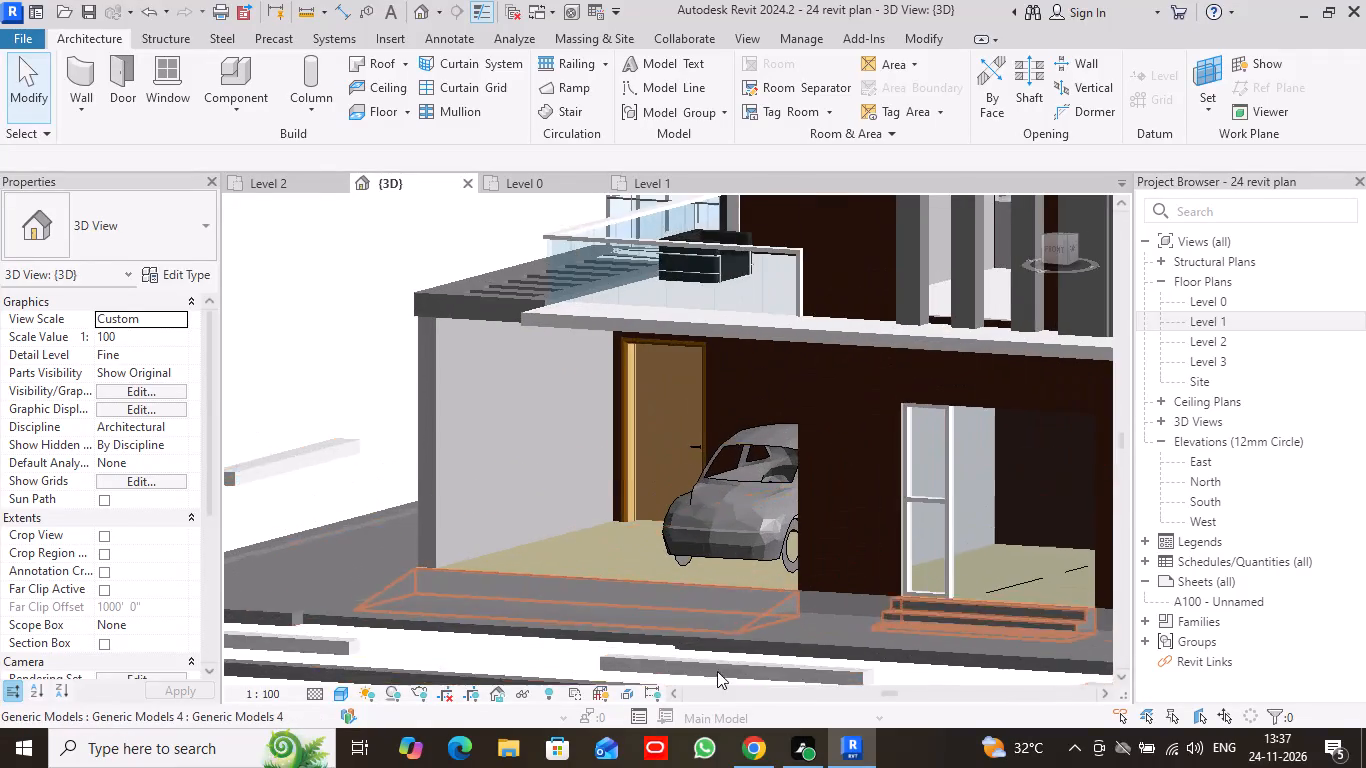
scroll(719, 617, "down", 6)
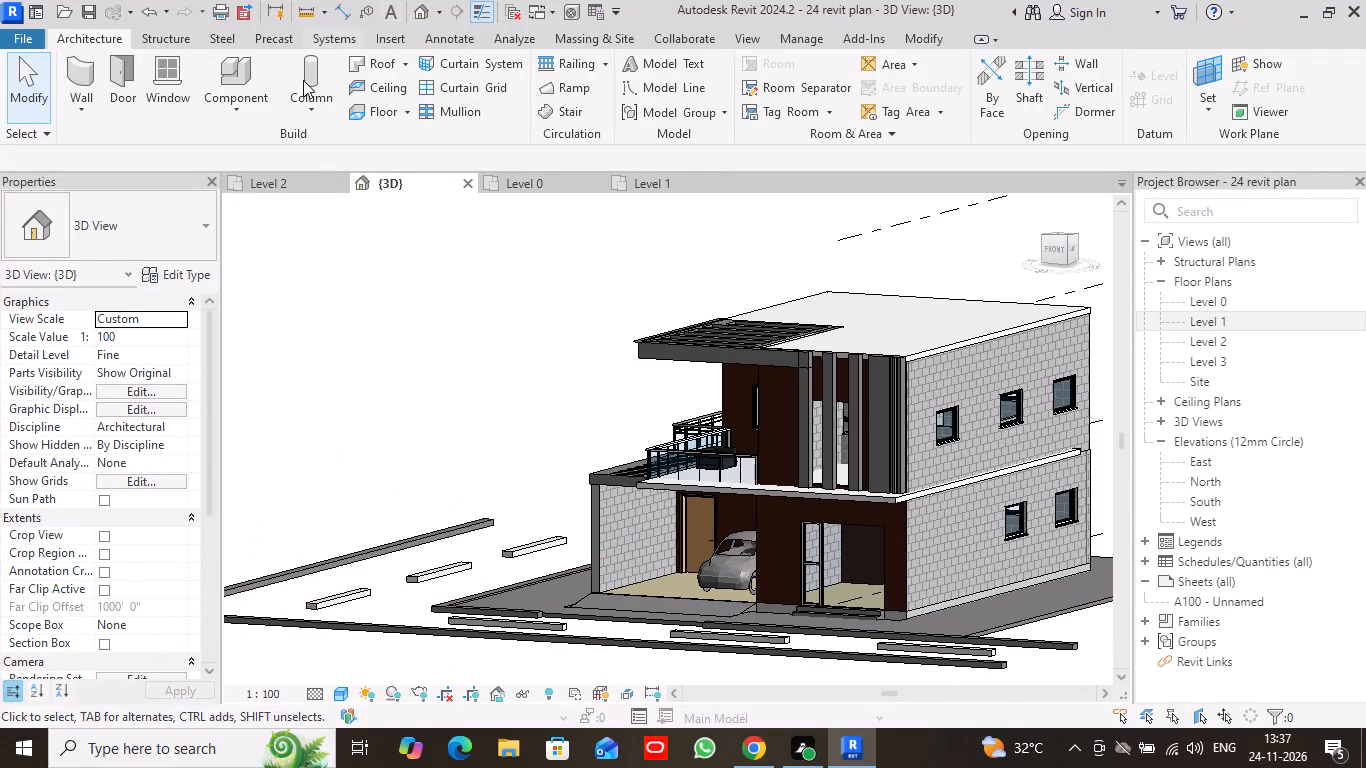
Load the RPC Tree - Tropical family from the US library's Planting folder for placement as a component.
left_click(249, 114)
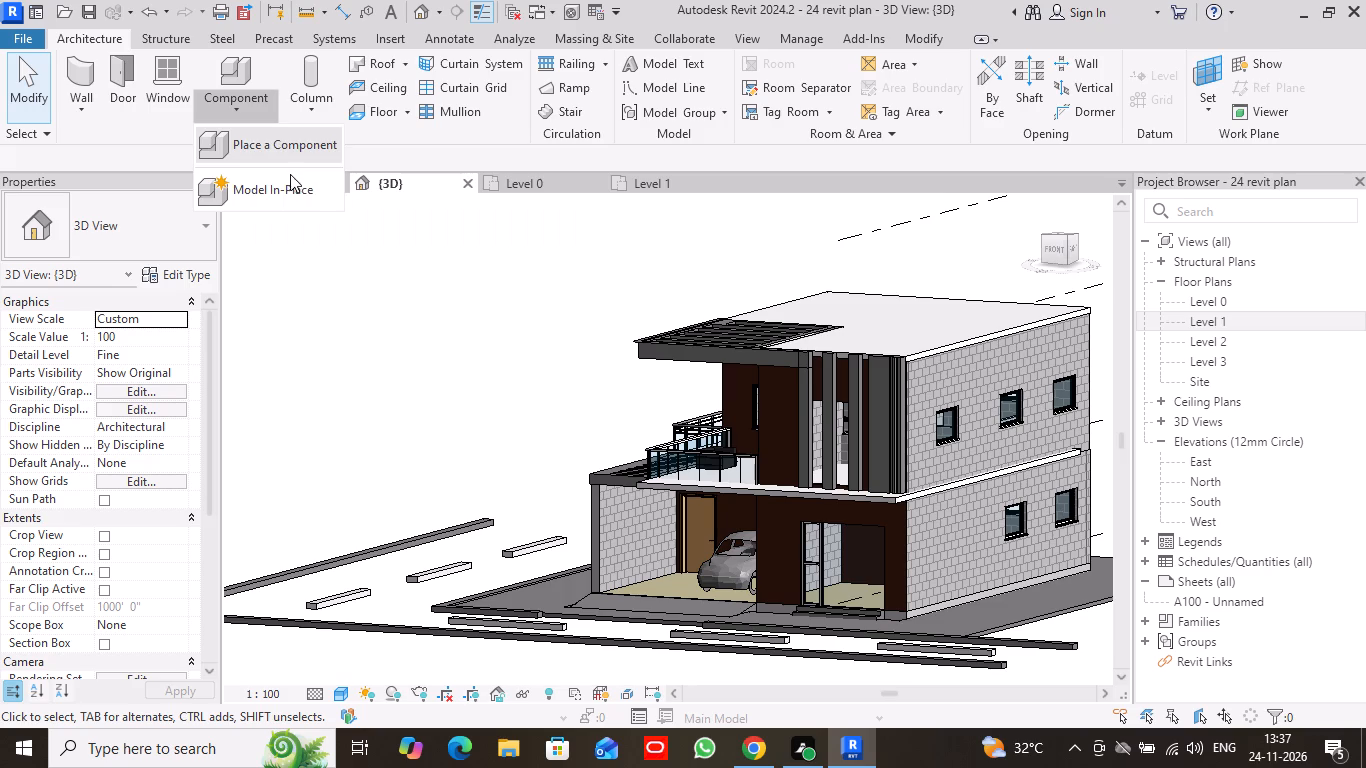
left_click(311, 149)
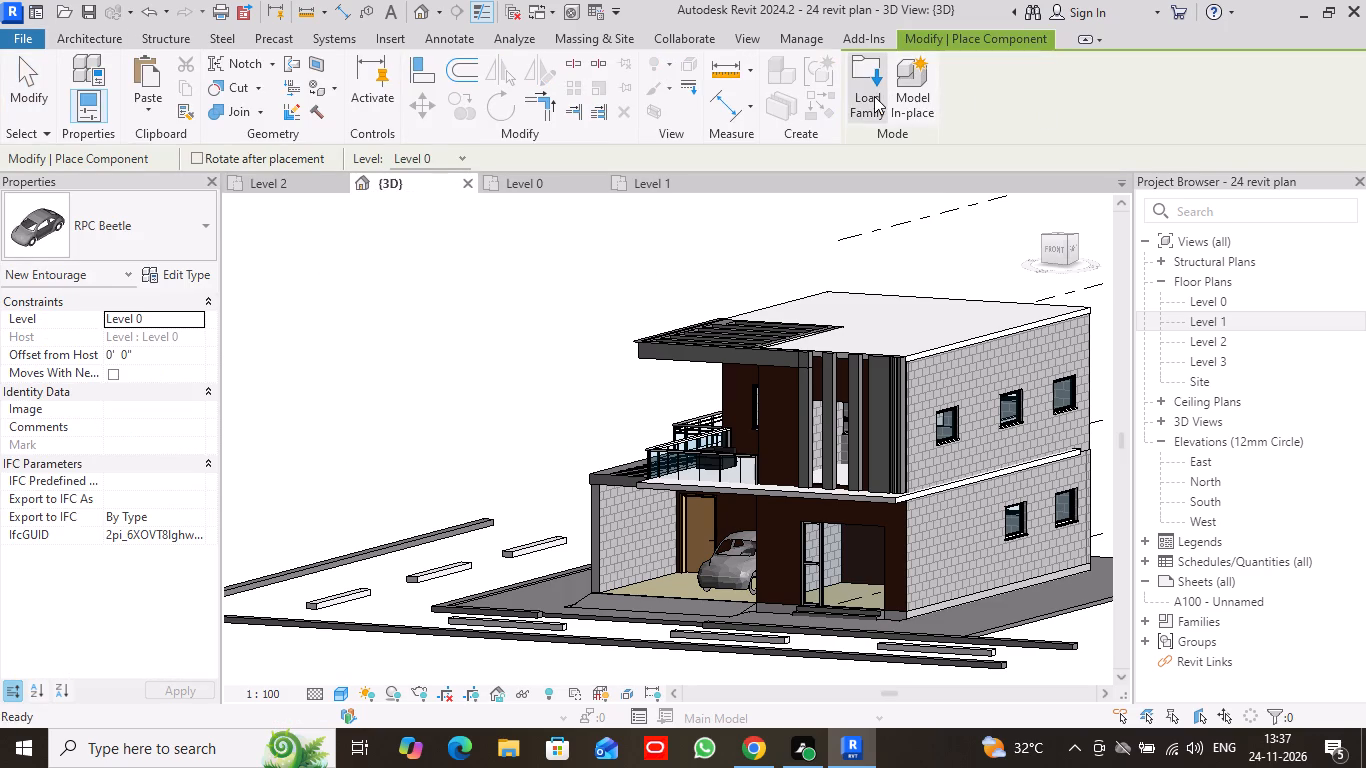
left_click(874, 96)
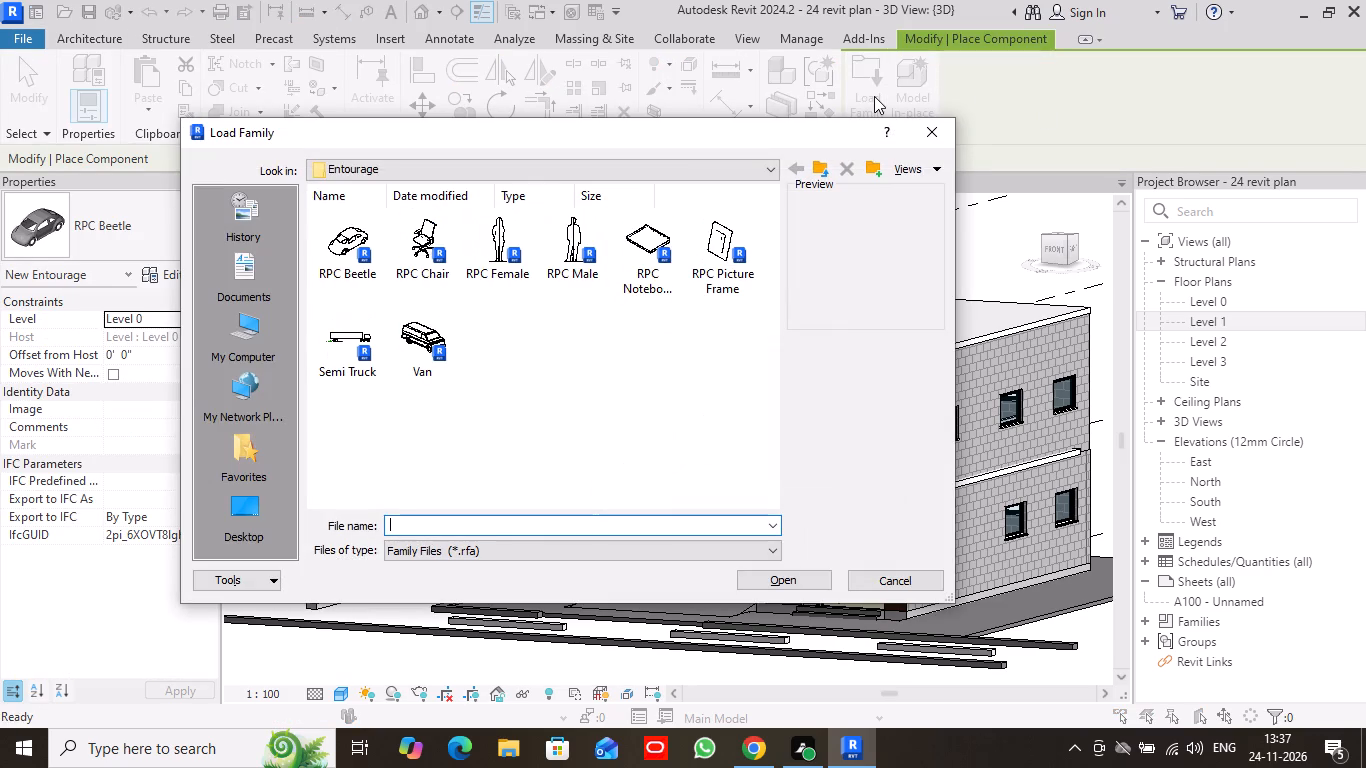
left_click(823, 169)
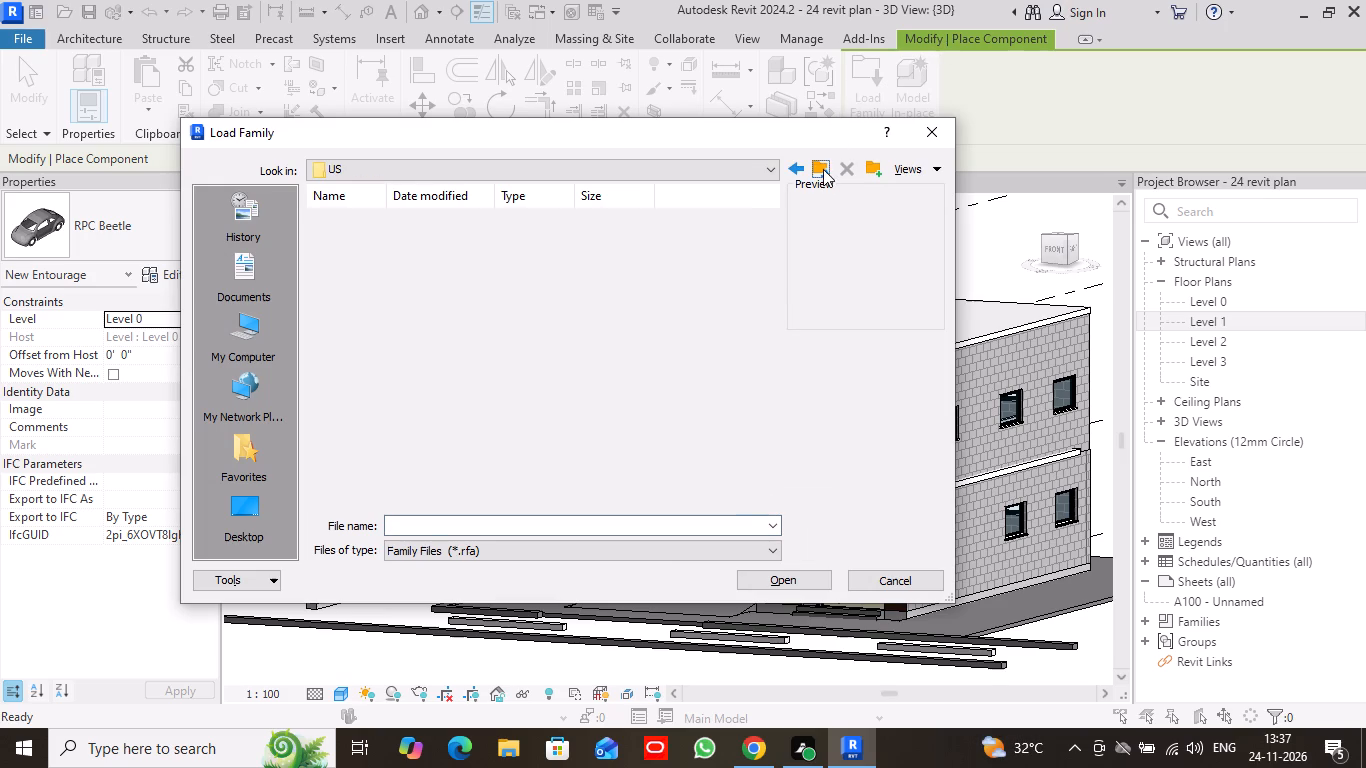
scroll(717, 308, "down", 2)
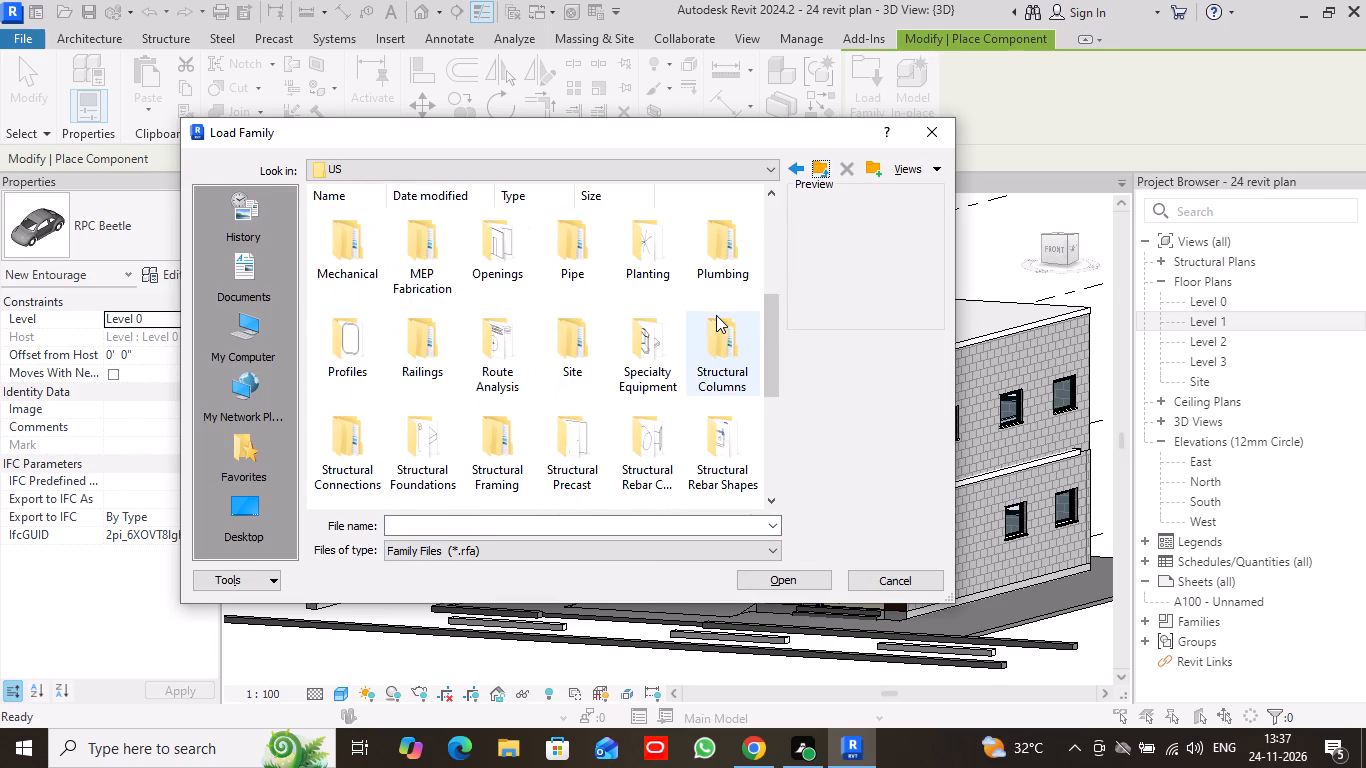
double_click(664, 253)
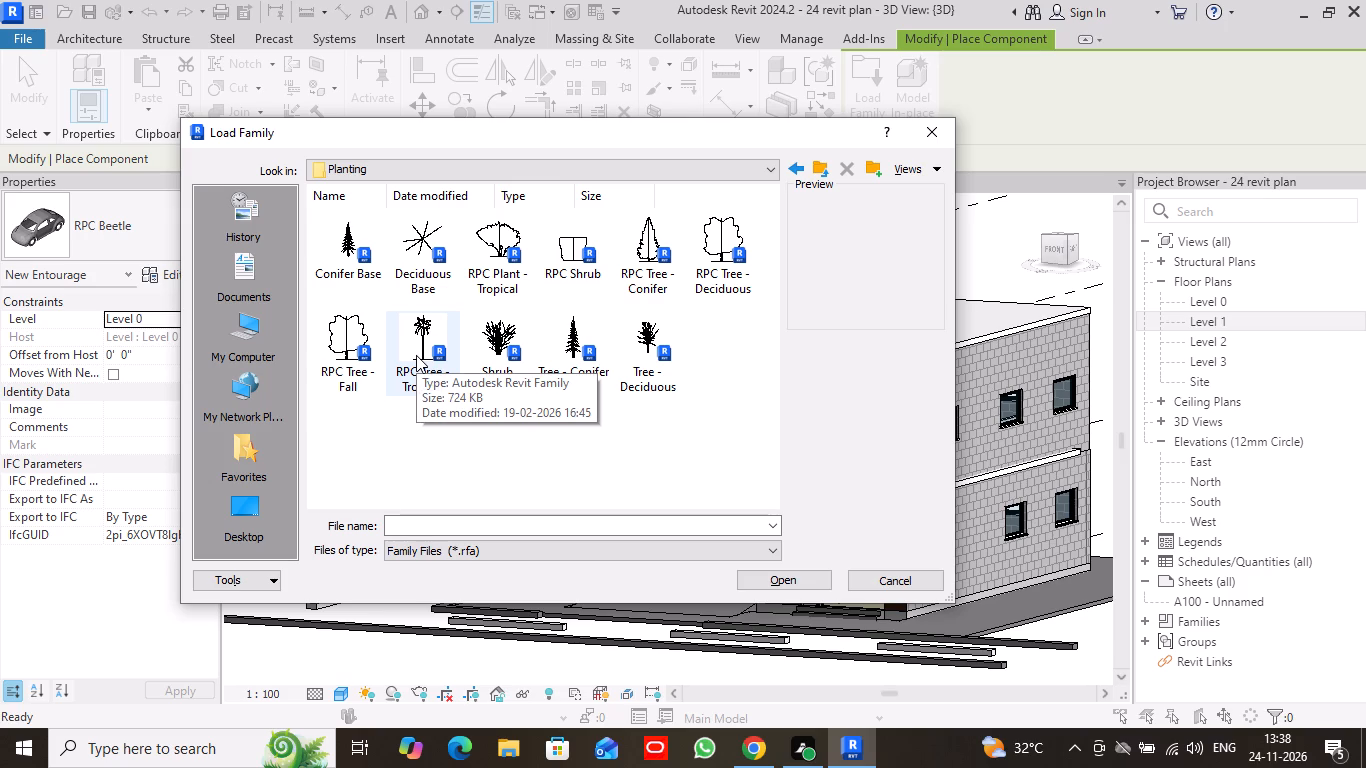
left_click(416, 355)
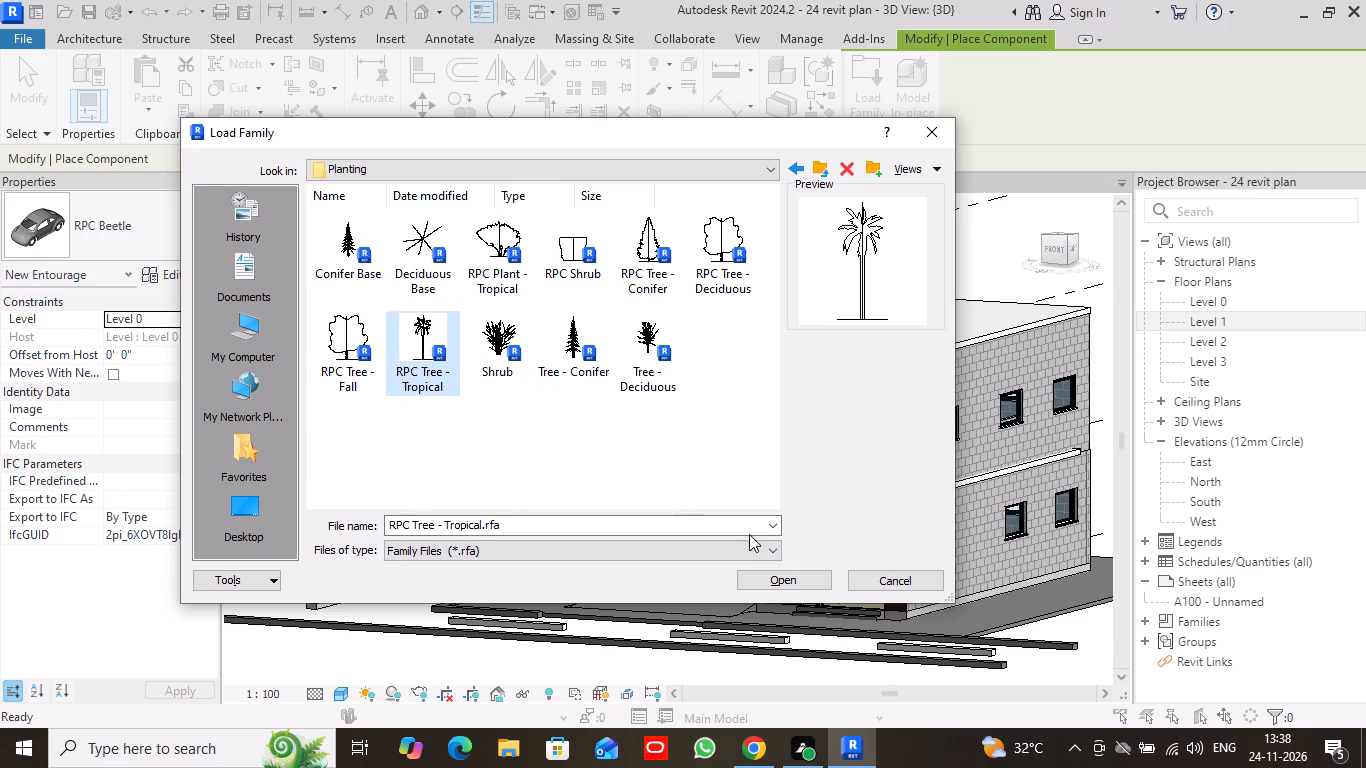
left_click(795, 581)
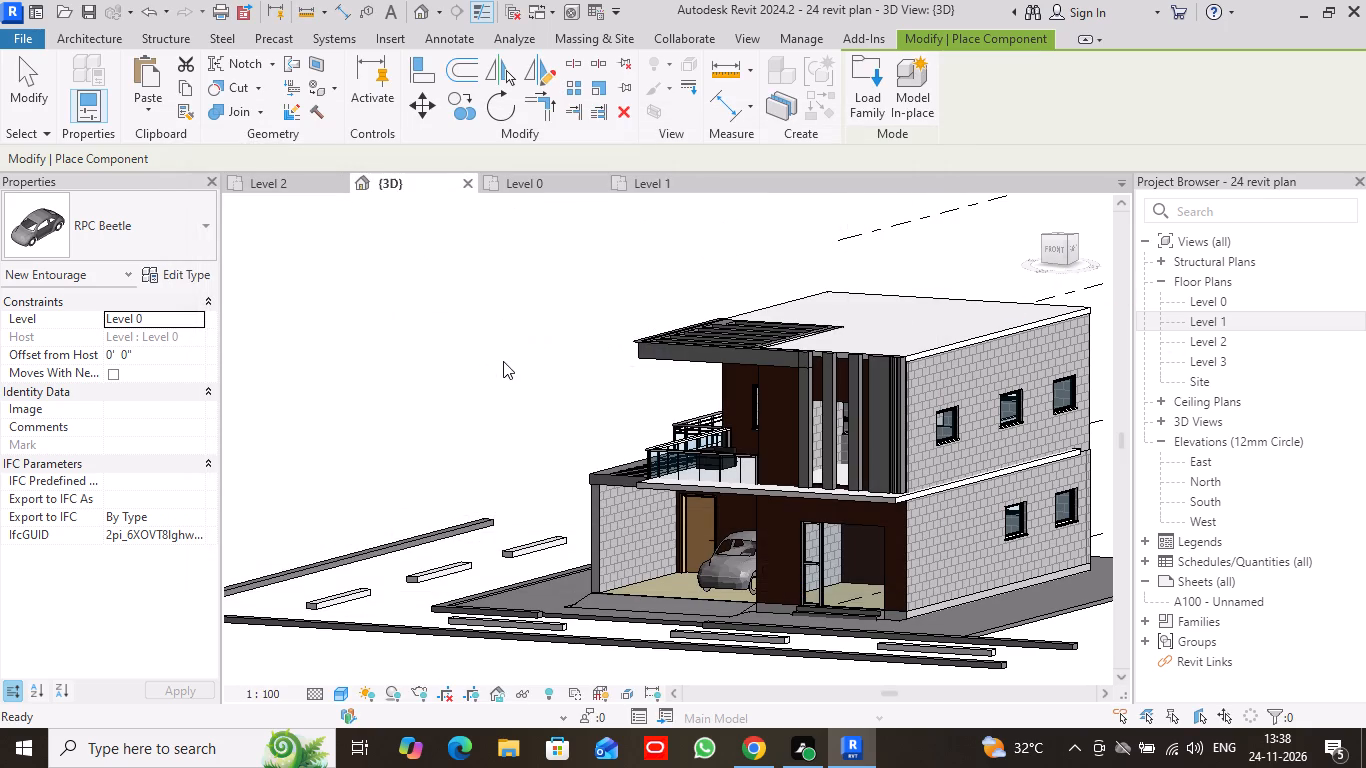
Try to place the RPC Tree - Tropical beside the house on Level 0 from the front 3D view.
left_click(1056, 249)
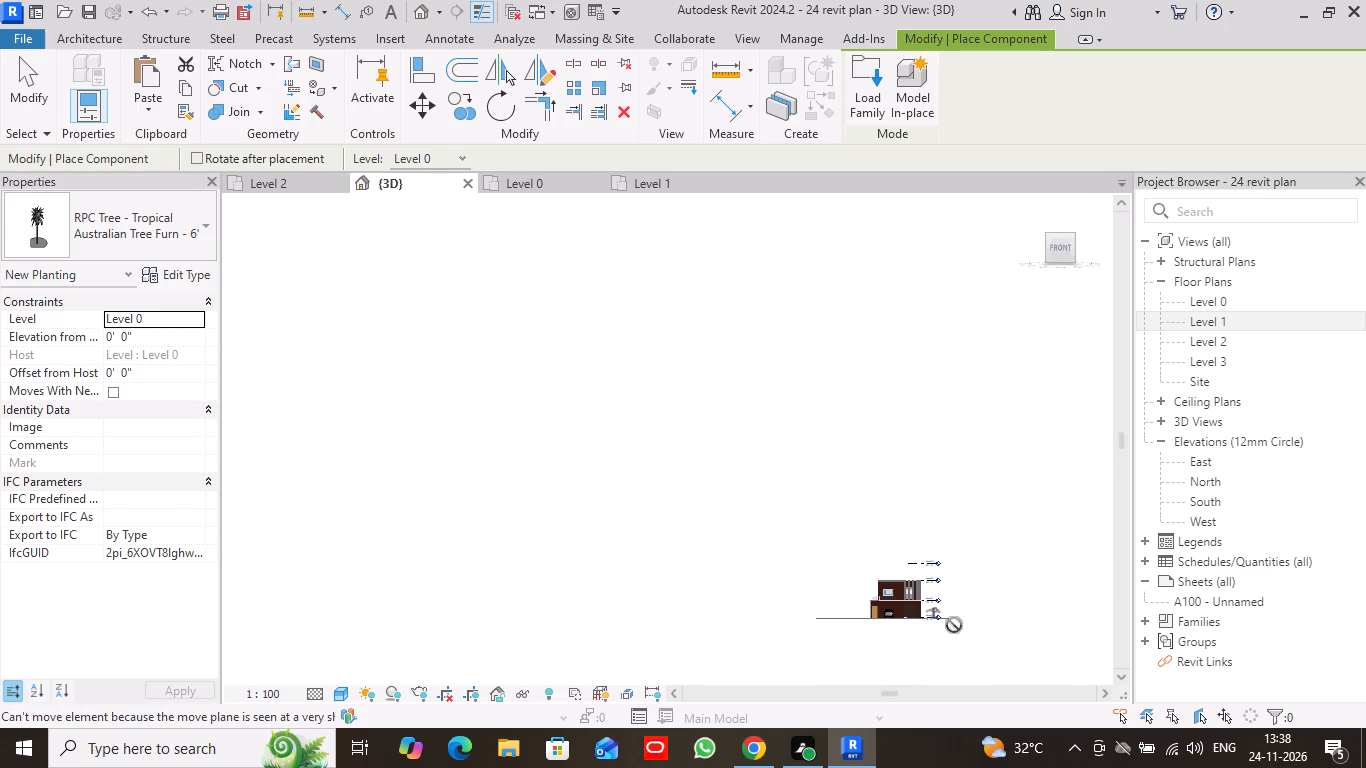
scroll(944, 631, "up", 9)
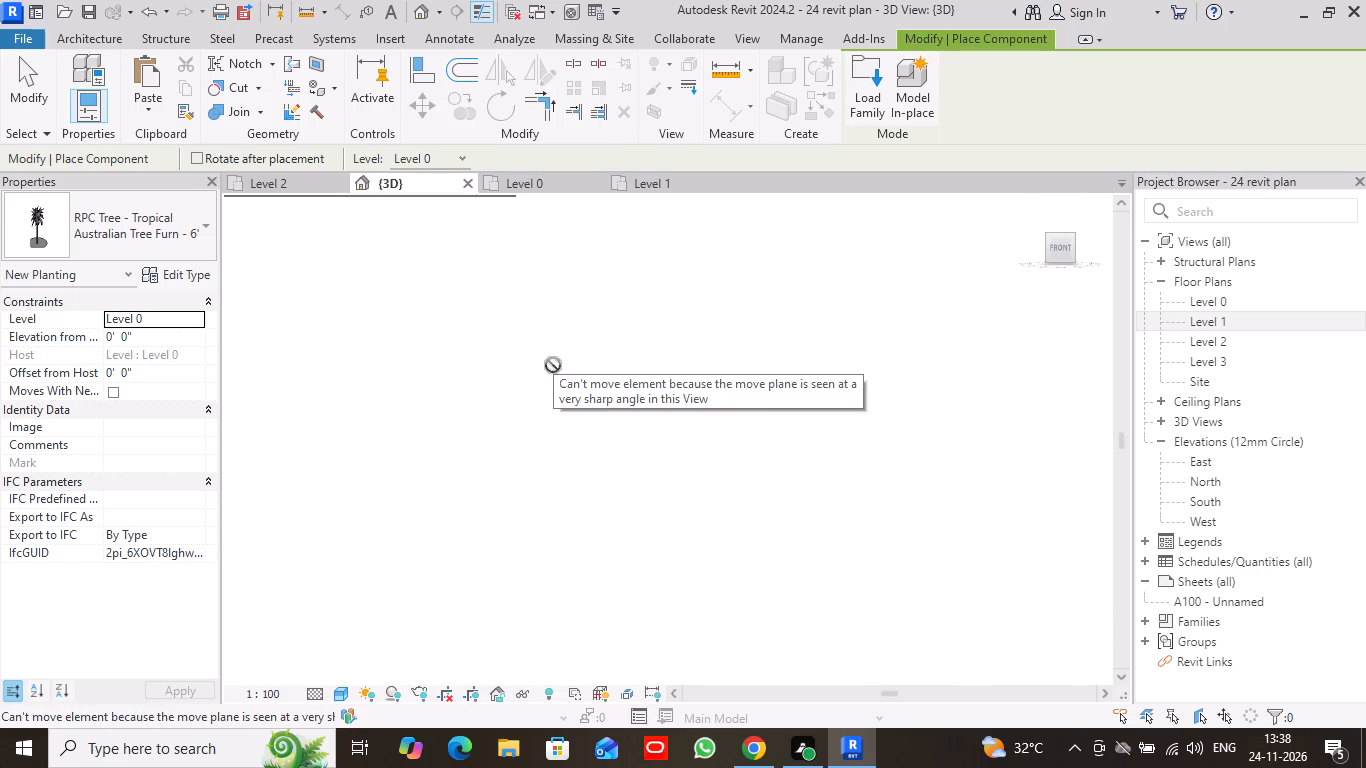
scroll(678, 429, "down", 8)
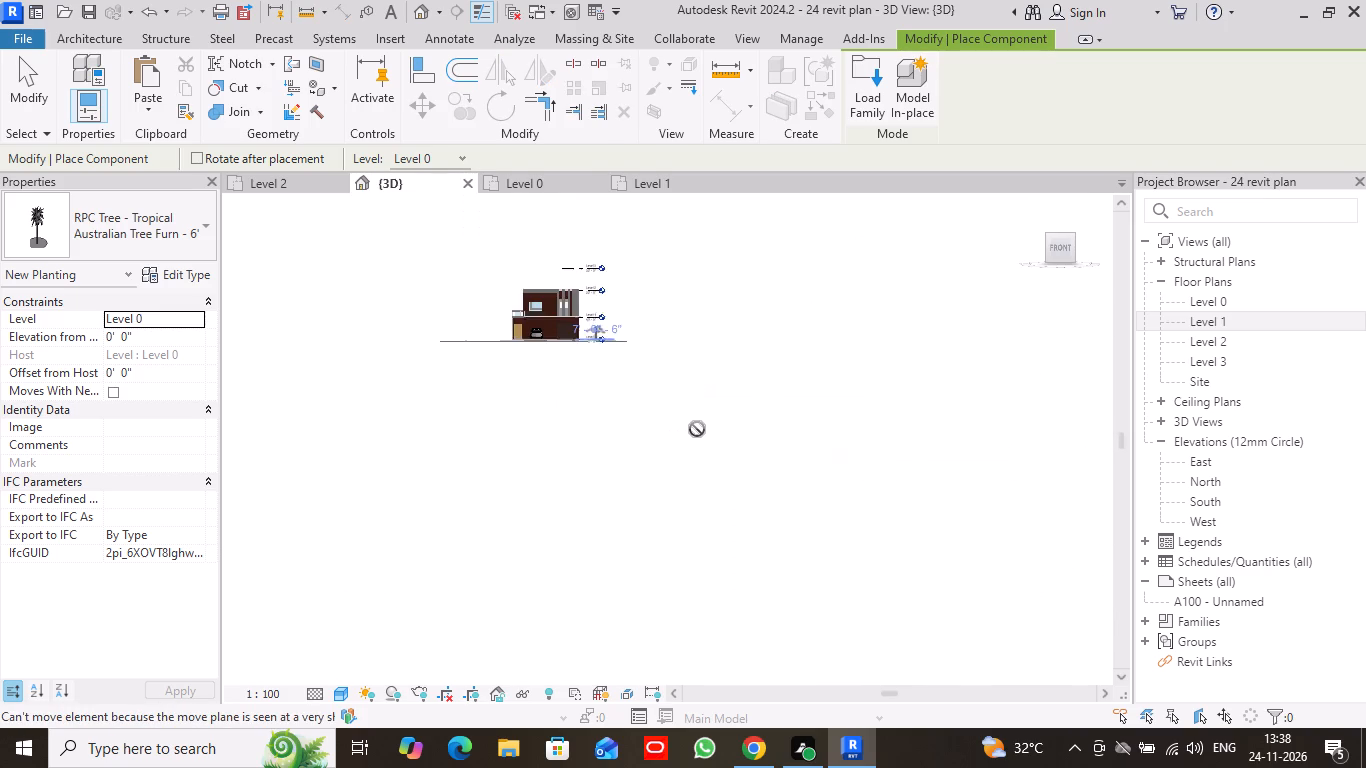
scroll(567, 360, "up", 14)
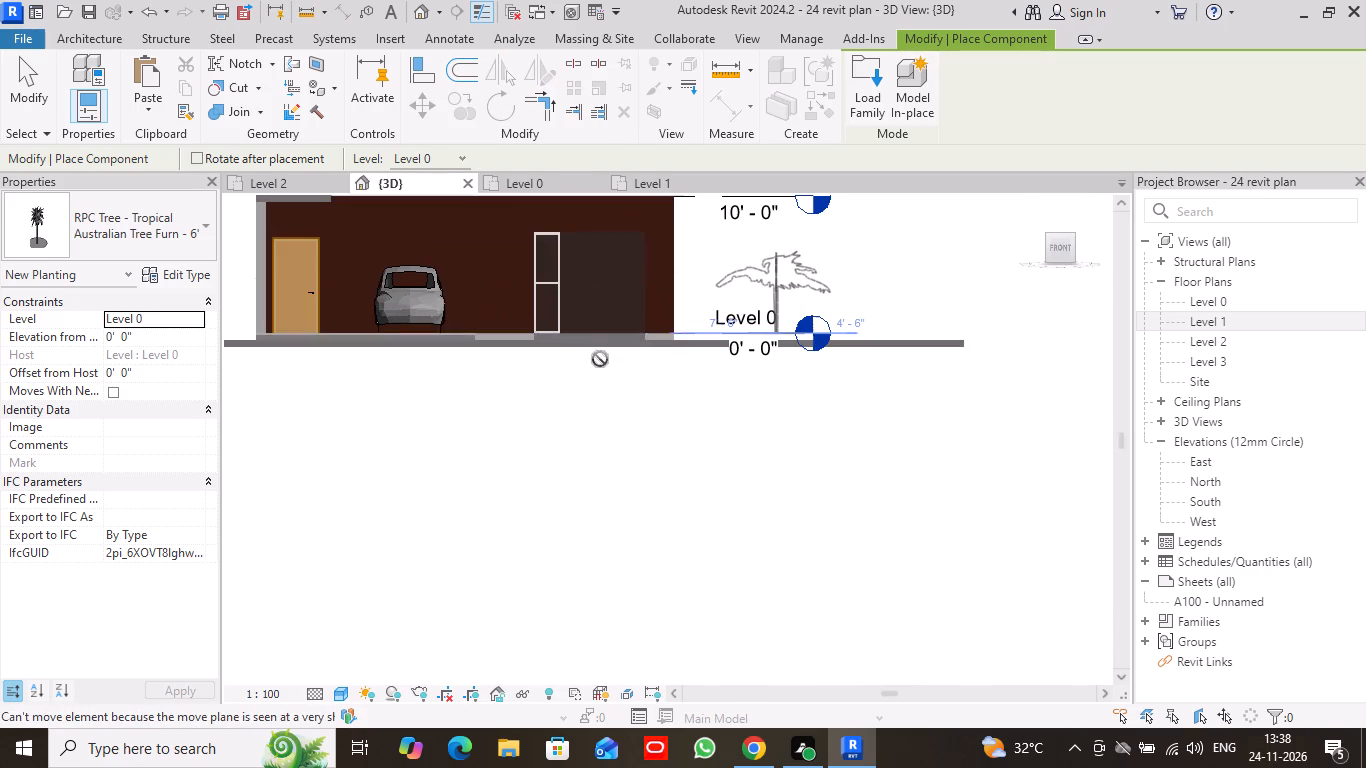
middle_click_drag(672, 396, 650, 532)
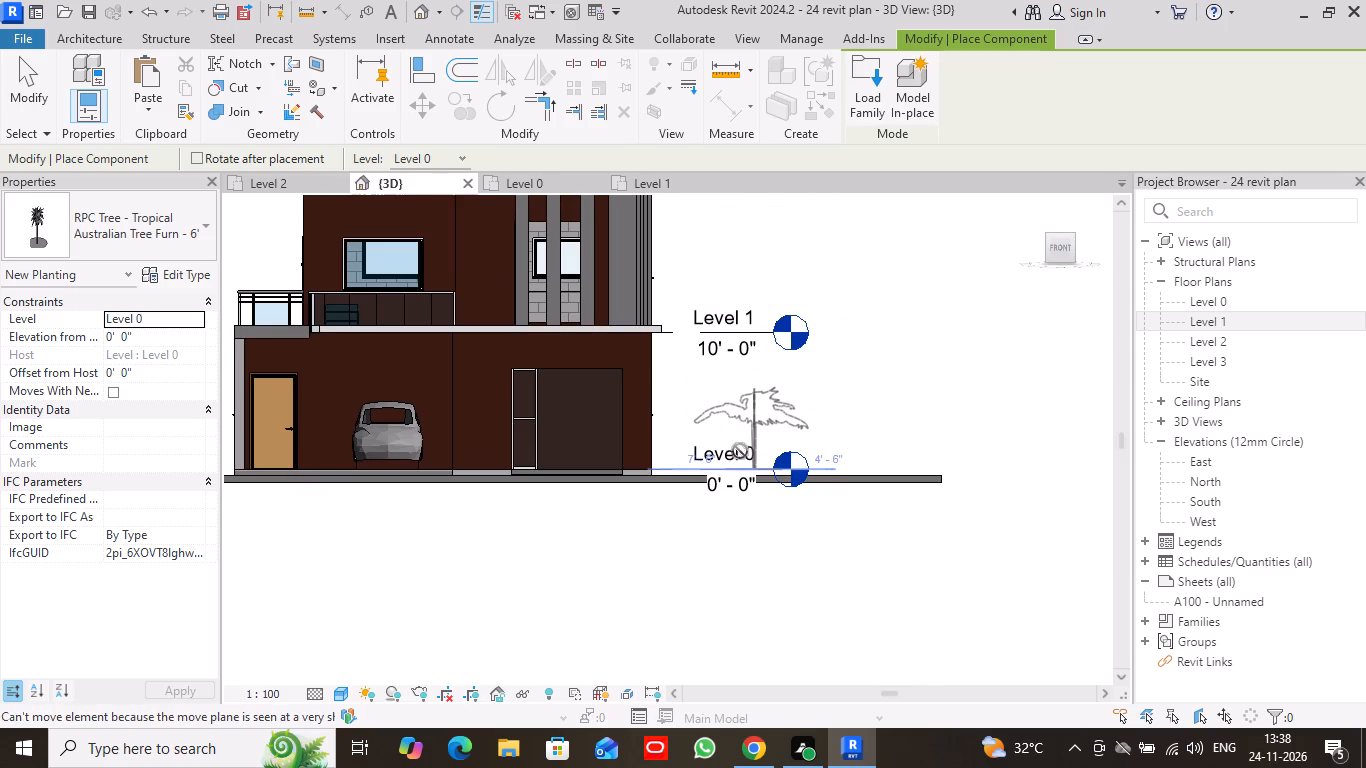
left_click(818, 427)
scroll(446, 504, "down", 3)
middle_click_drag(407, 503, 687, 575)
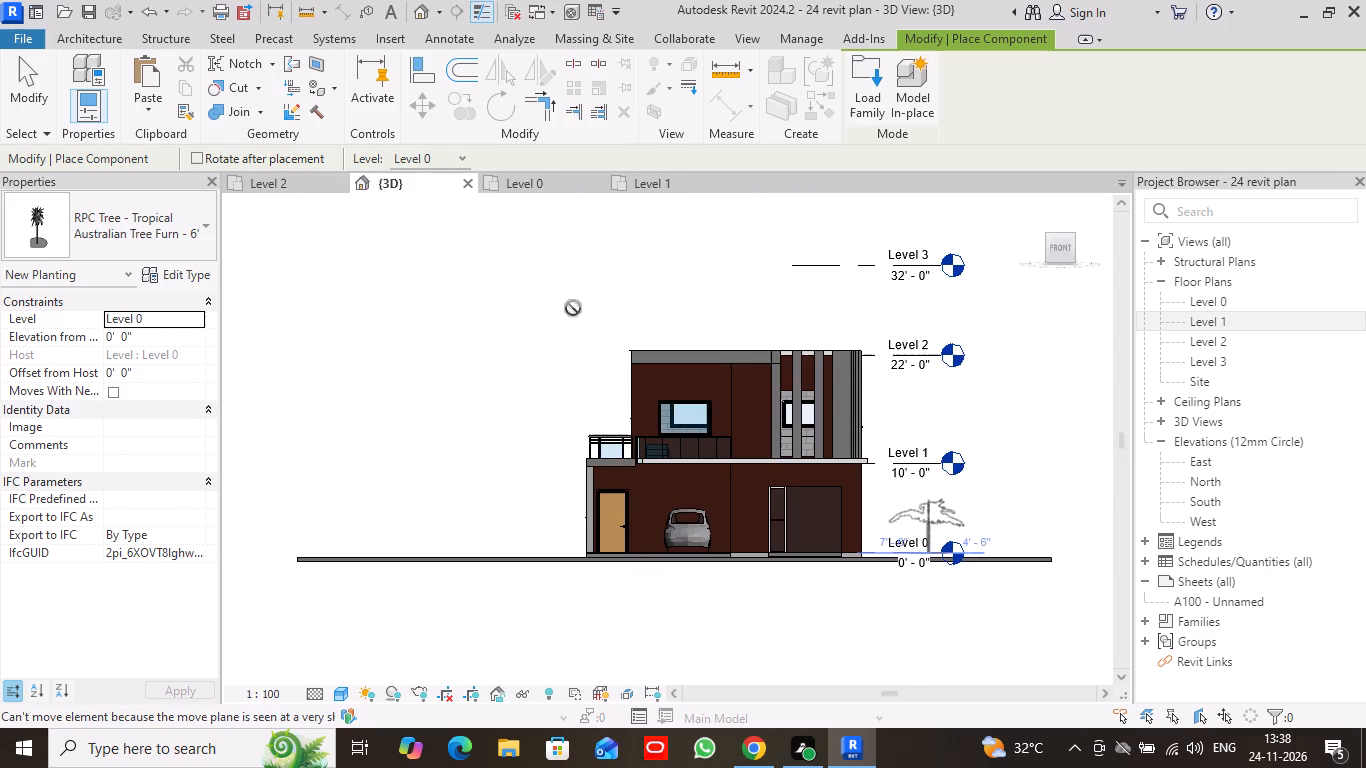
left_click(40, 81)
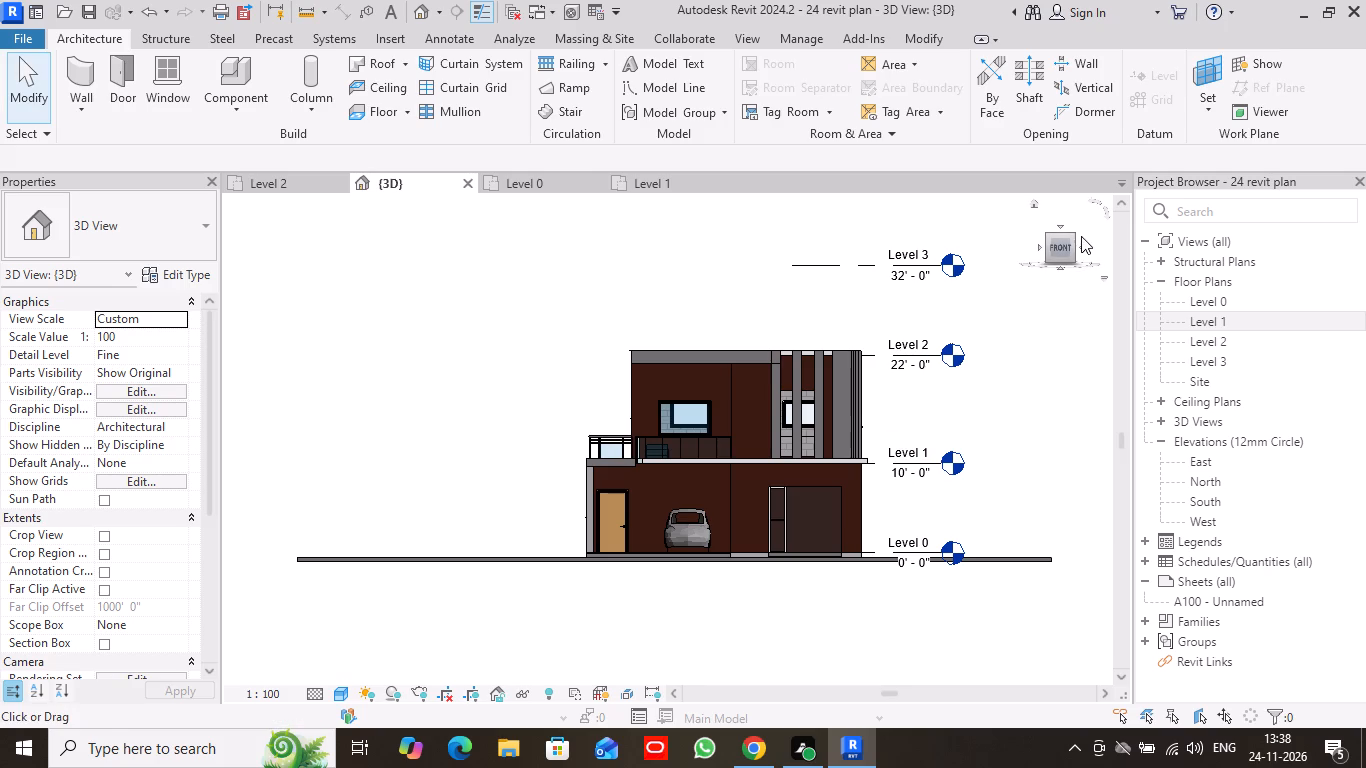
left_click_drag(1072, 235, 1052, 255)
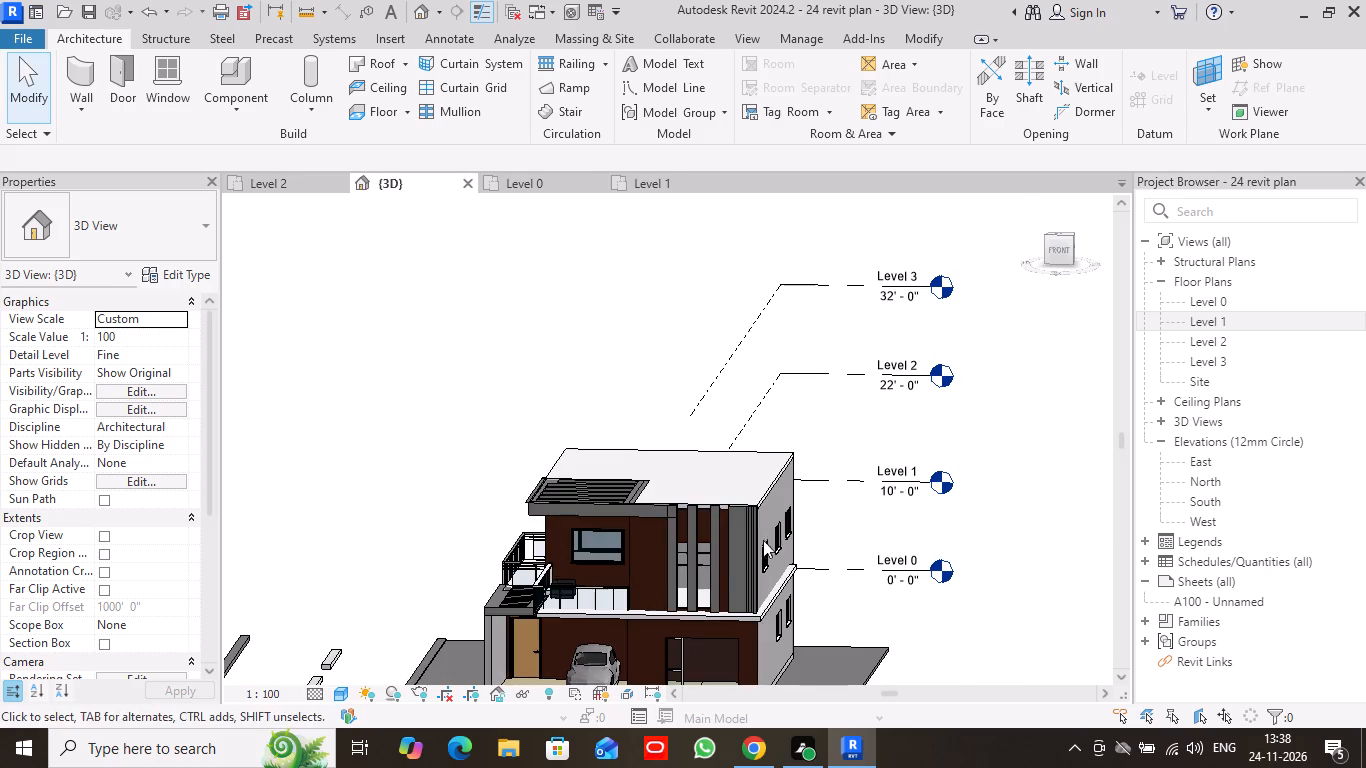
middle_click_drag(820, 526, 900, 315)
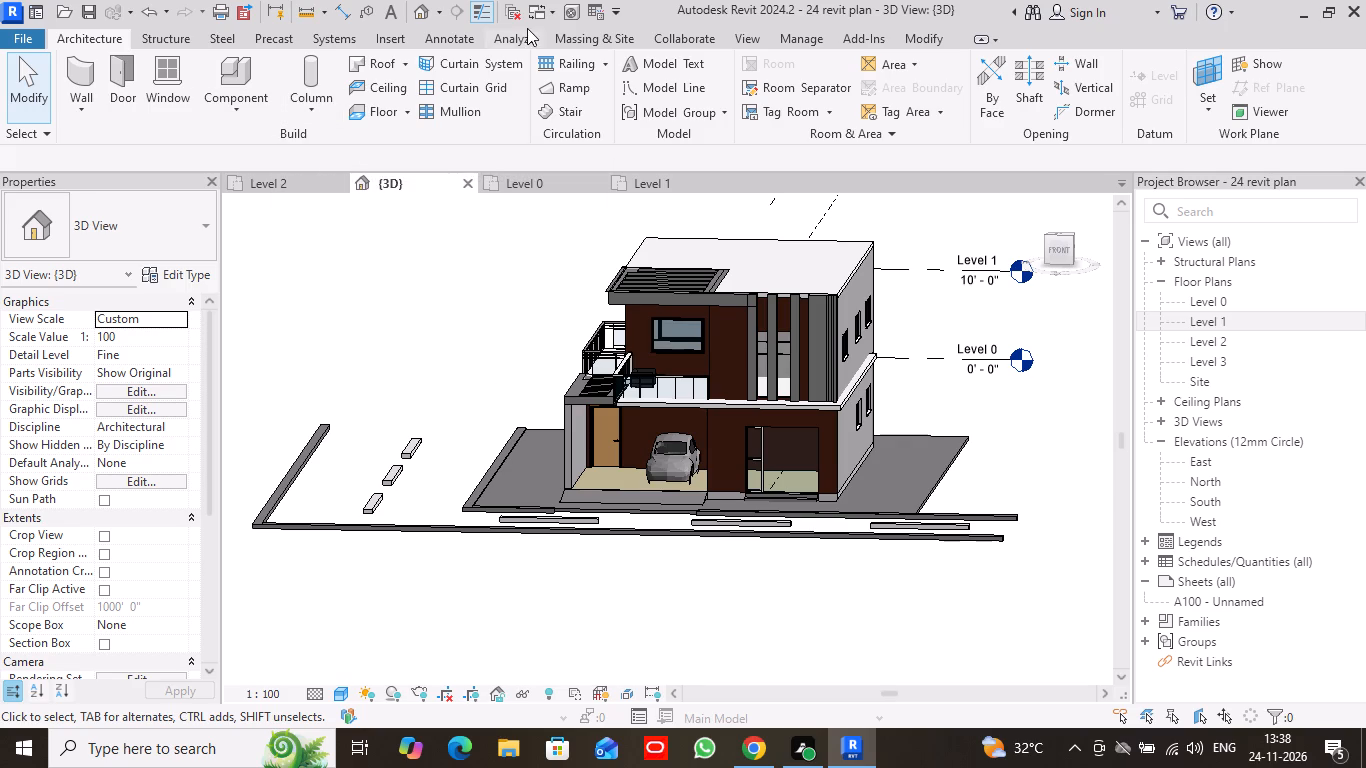
Load the RPC Tree - Tropical family from the Planting folder.
left_click(401, 37)
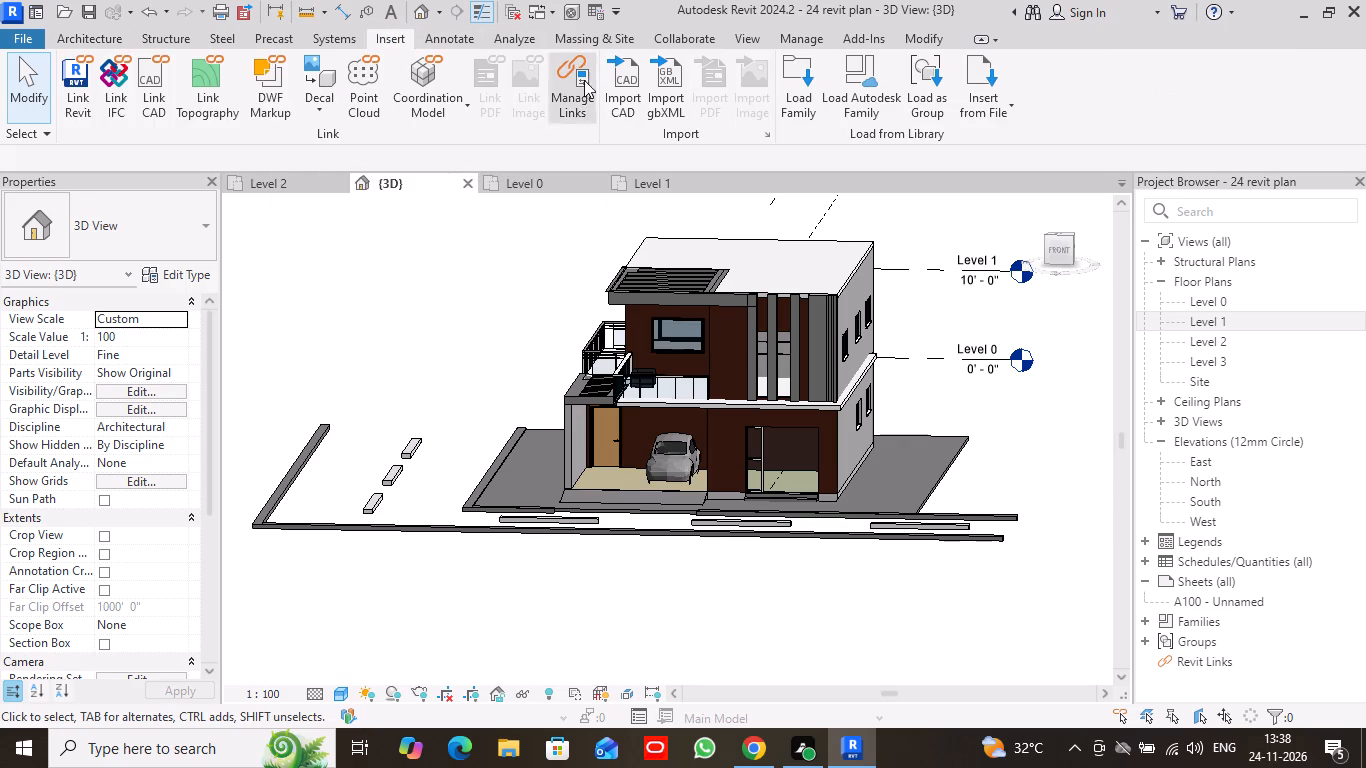
left_click(789, 92)
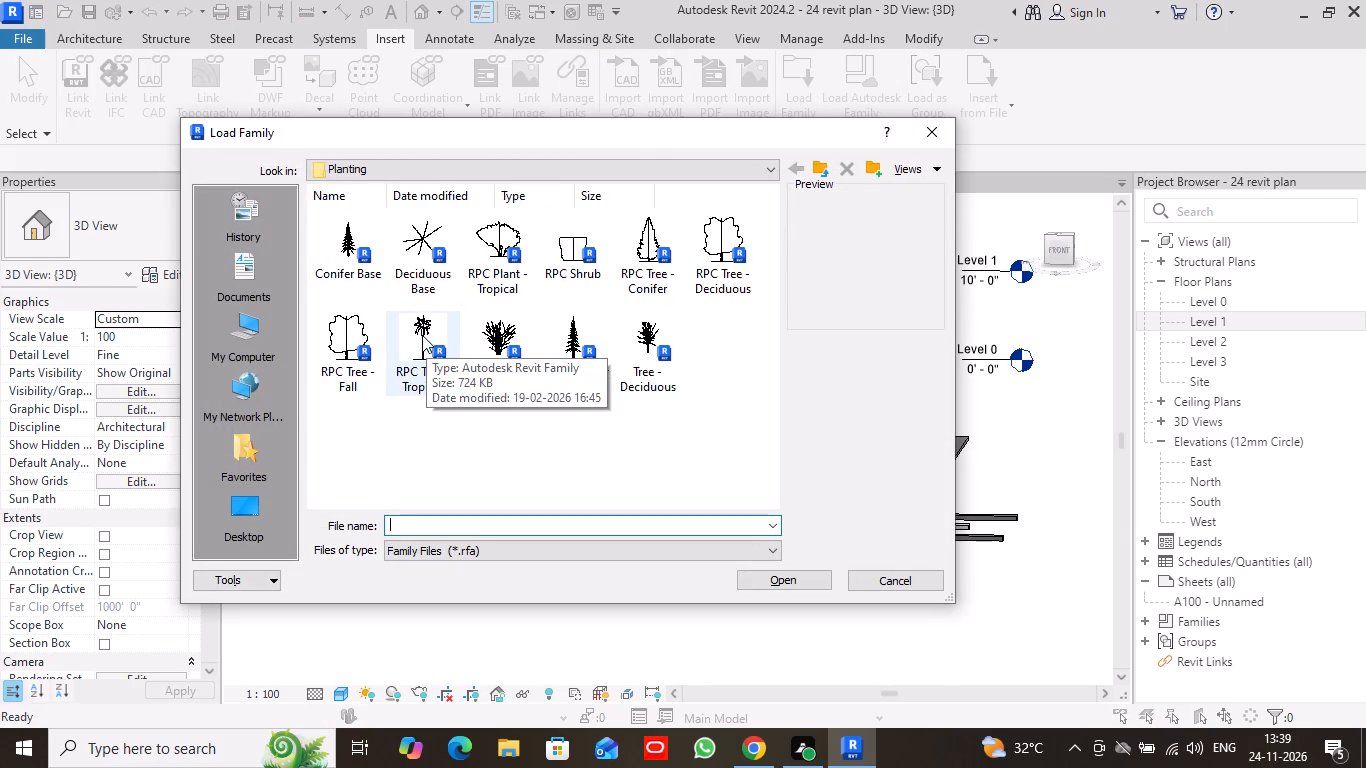
left_click(422, 335)
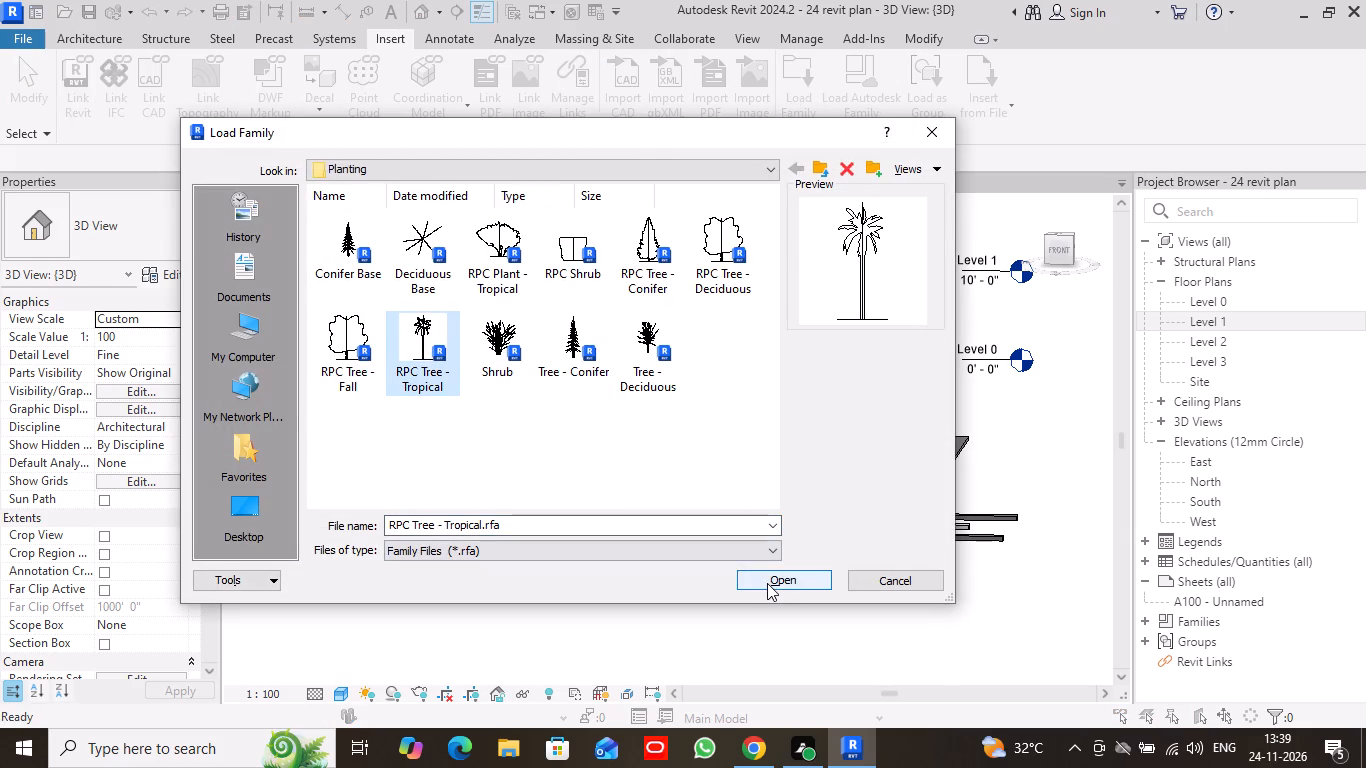
left_click(773, 582)
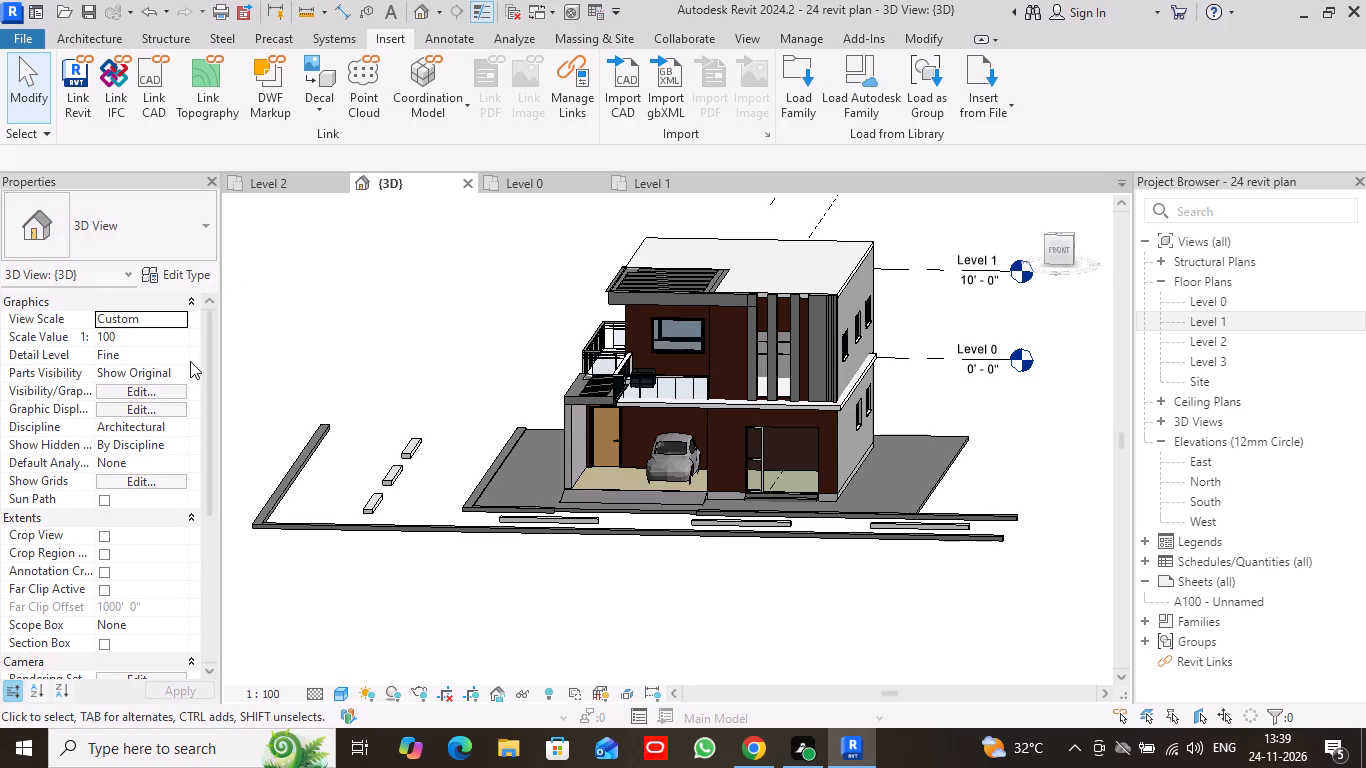
Place two RPC Tree - Tropical trees on Level 0, one about 6'-0" beyond the windowed side wall, one about 4'-0" outside the porch.
left_click(204, 232)
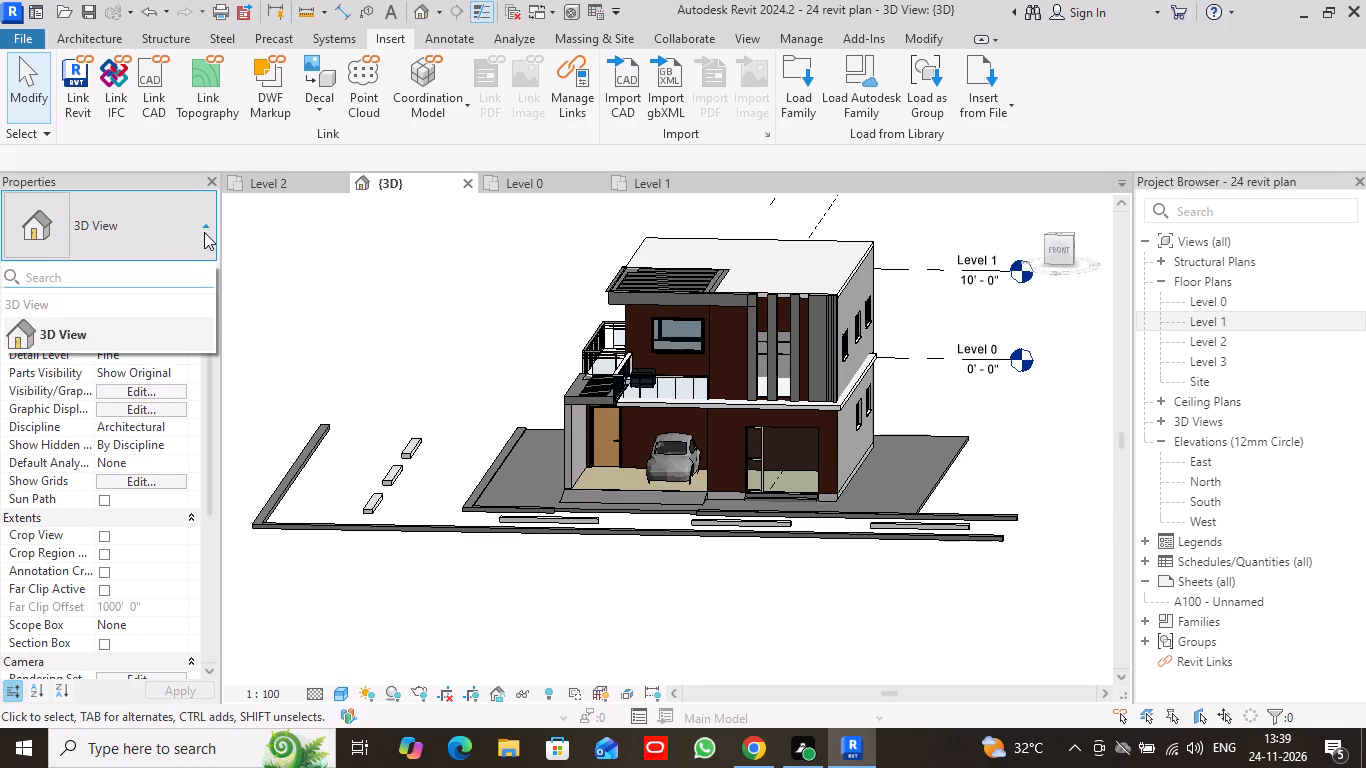
left_click(204, 232)
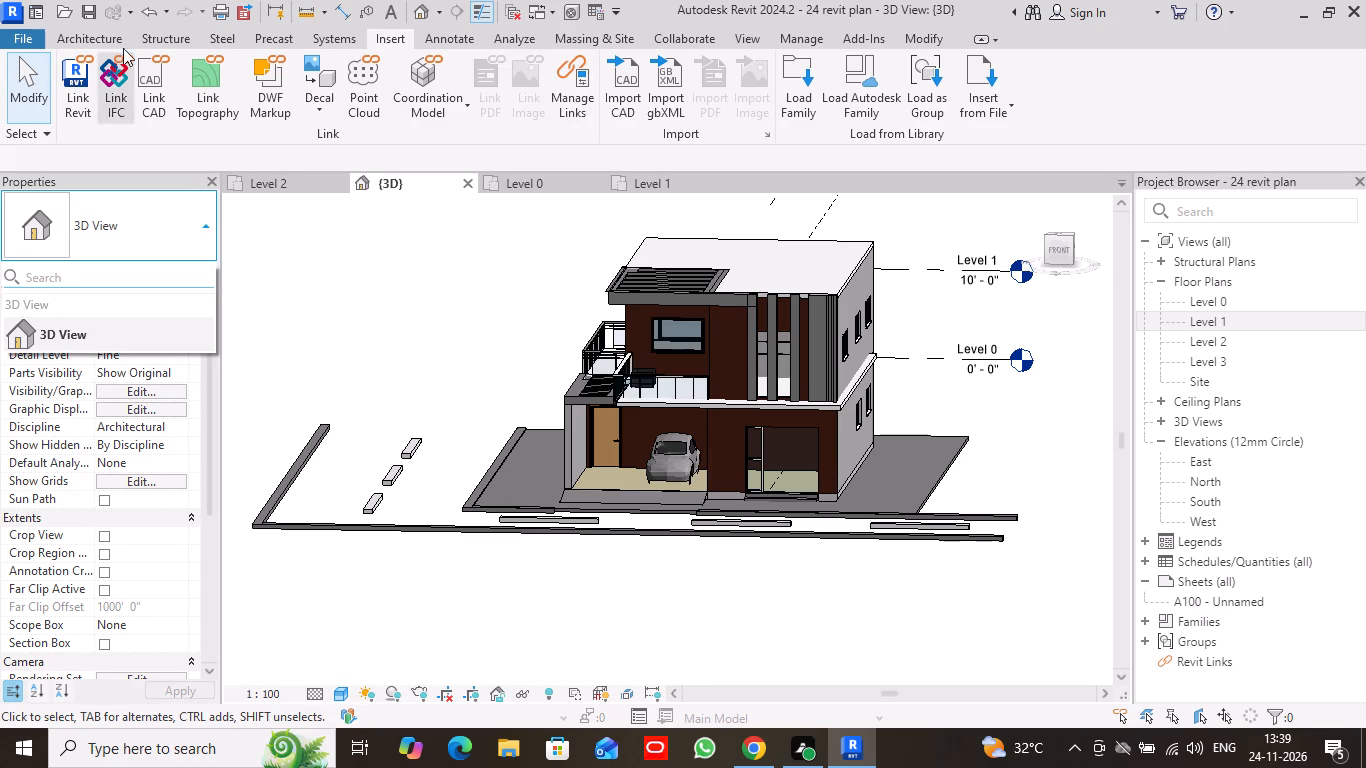
left_click(110, 34)
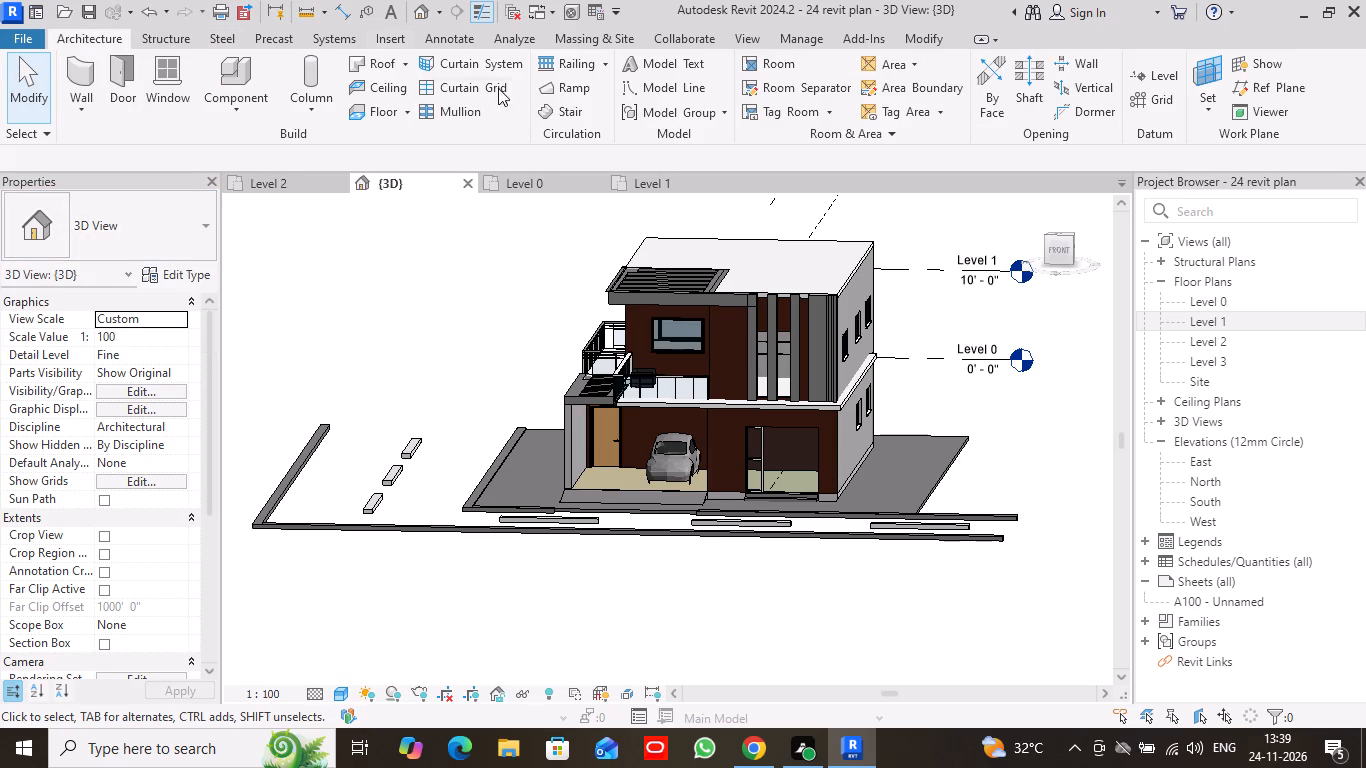
left_click(233, 109)
left_click(312, 138)
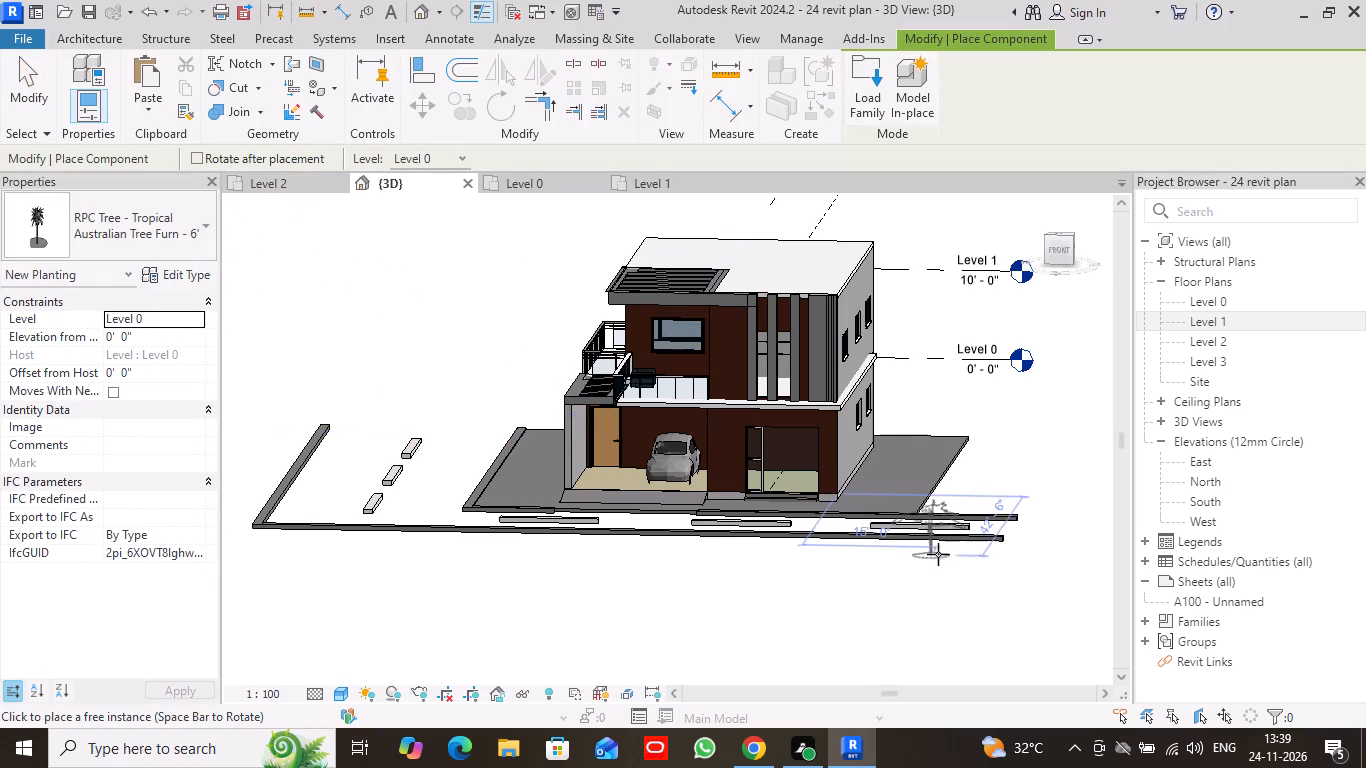
left_click(888, 498)
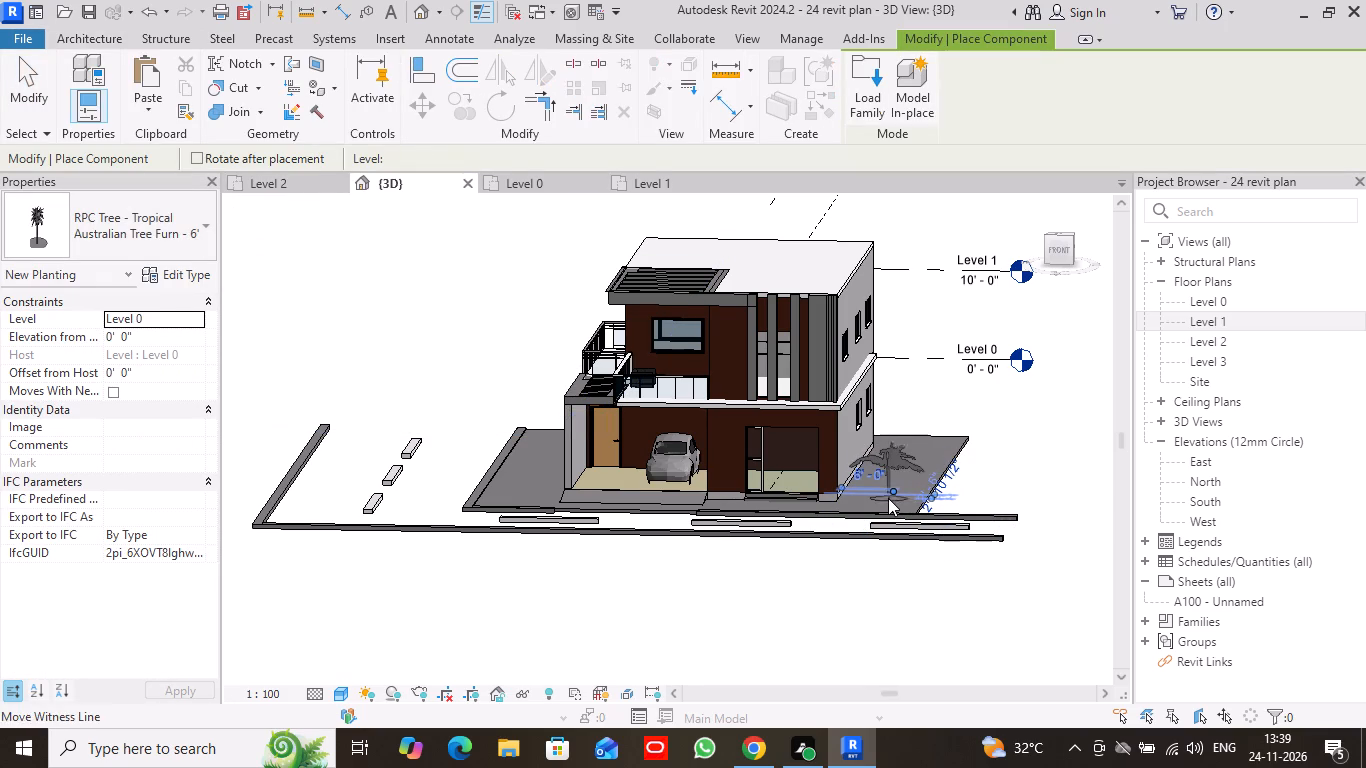
left_click(525, 492)
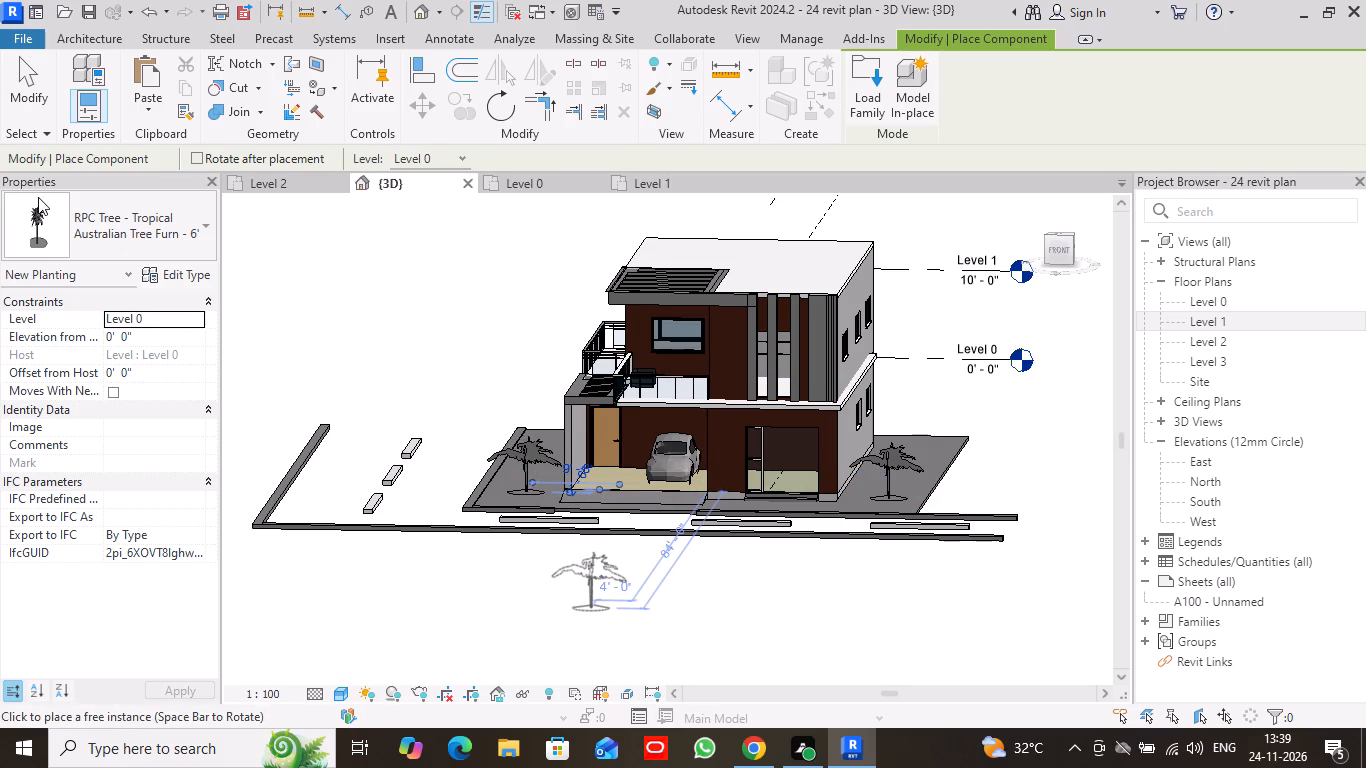
left_click(36, 79)
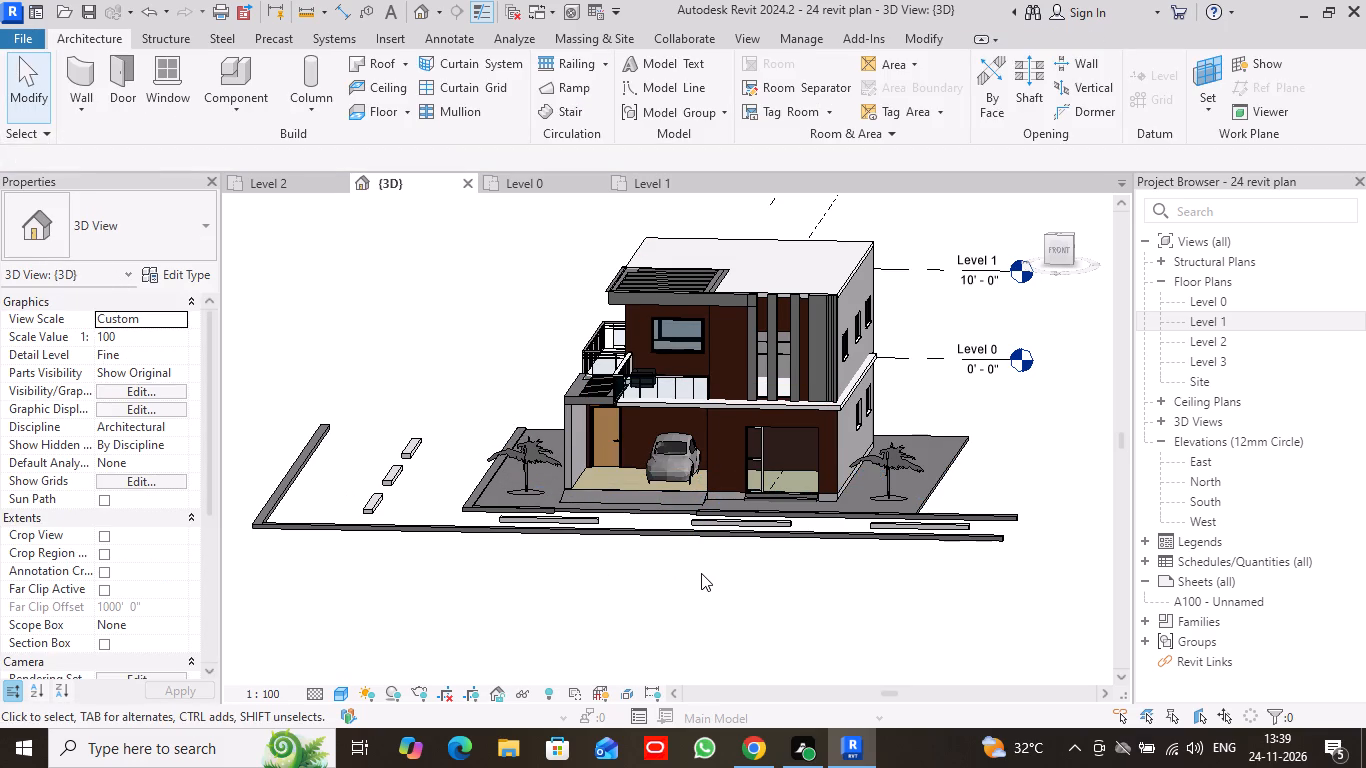
Examine the two trees, parked car and front facade of the house from straight-on and angled 3D views.
scroll(701, 573, "up", 4)
scroll(689, 587, "down", 2)
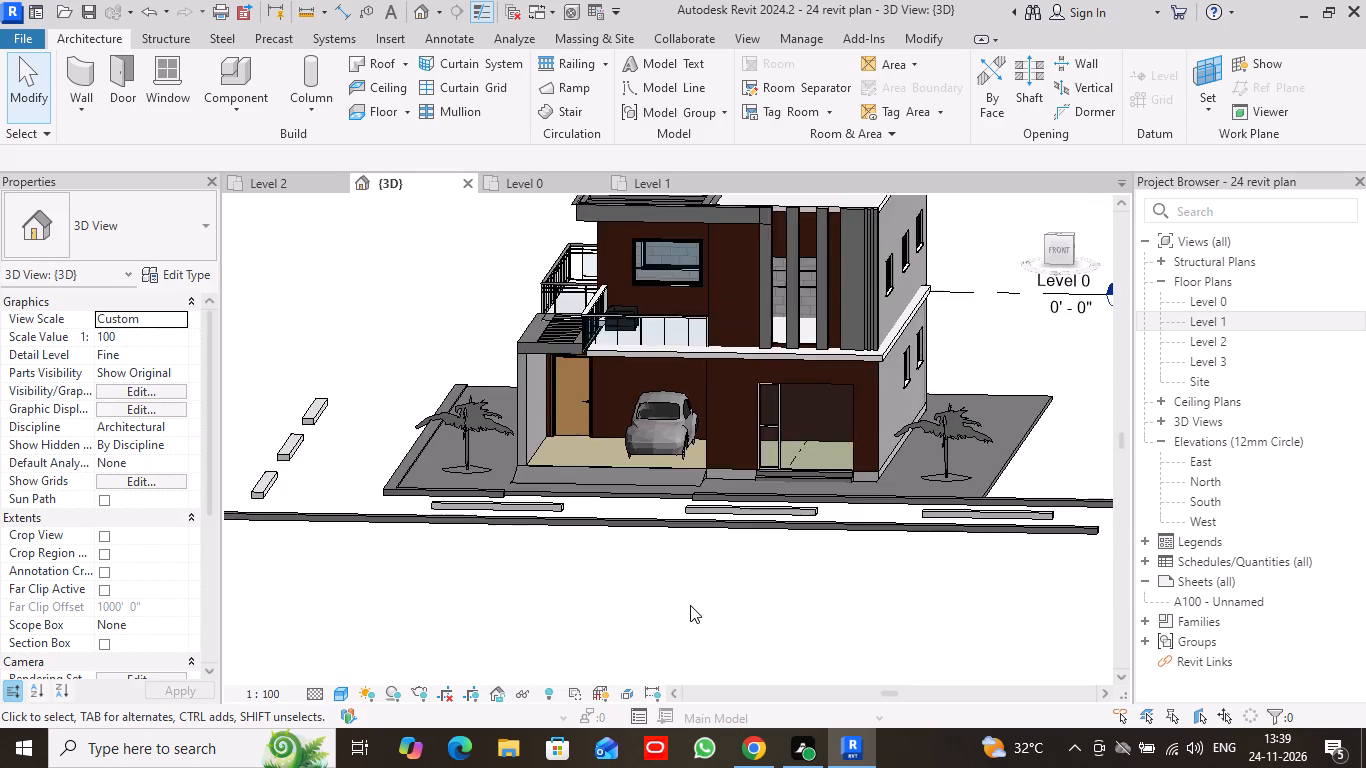
scroll(690, 605, "down", 1)
middle_click_drag(730, 598, 701, 638)
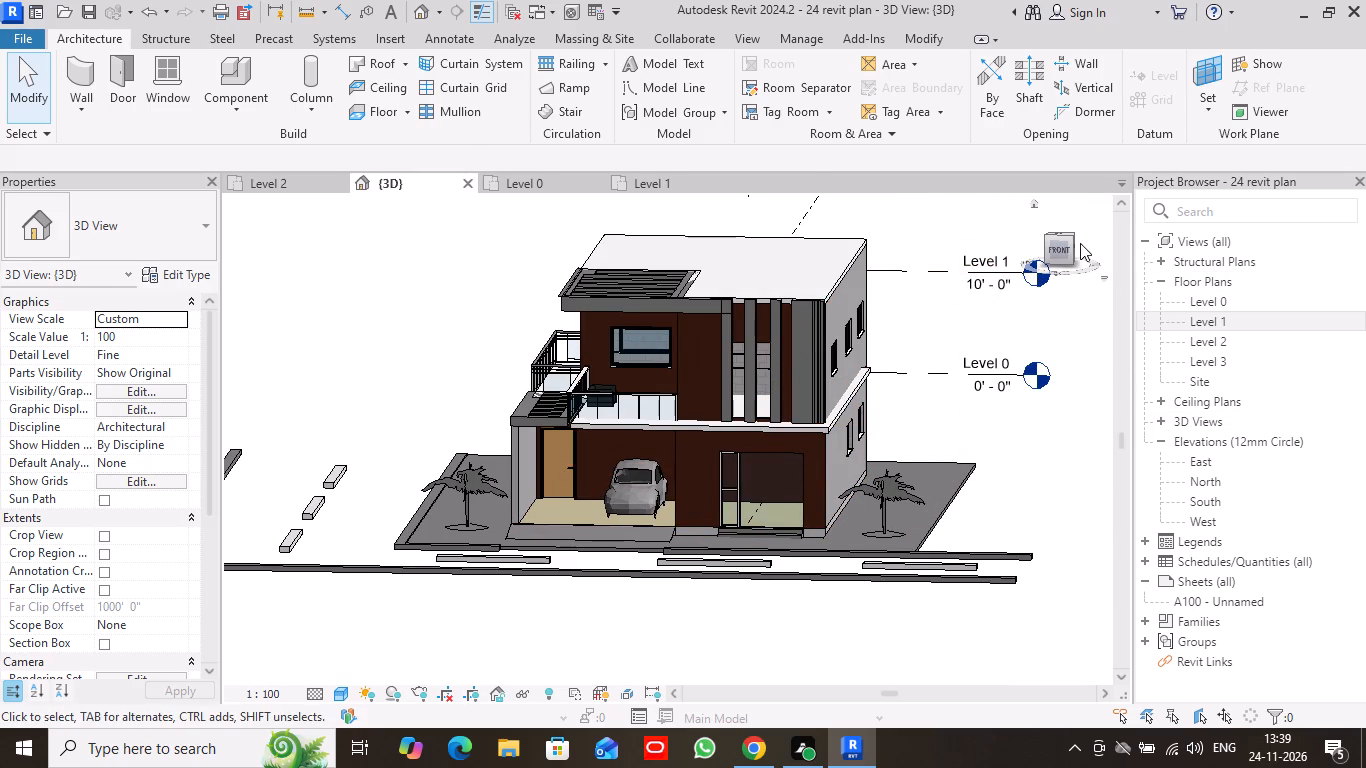
left_click_drag(1071, 239, 1048, 243)
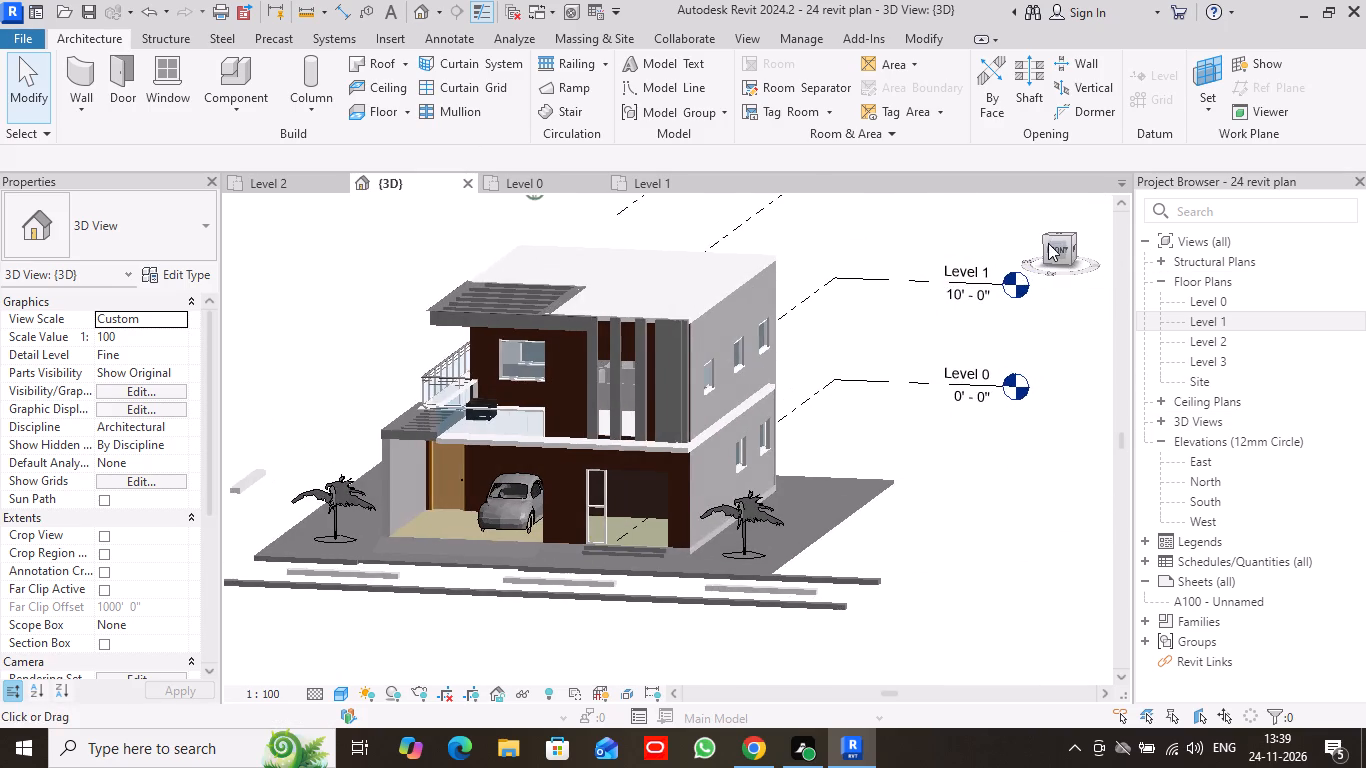
left_click_drag(1048, 243, 1027, 233)
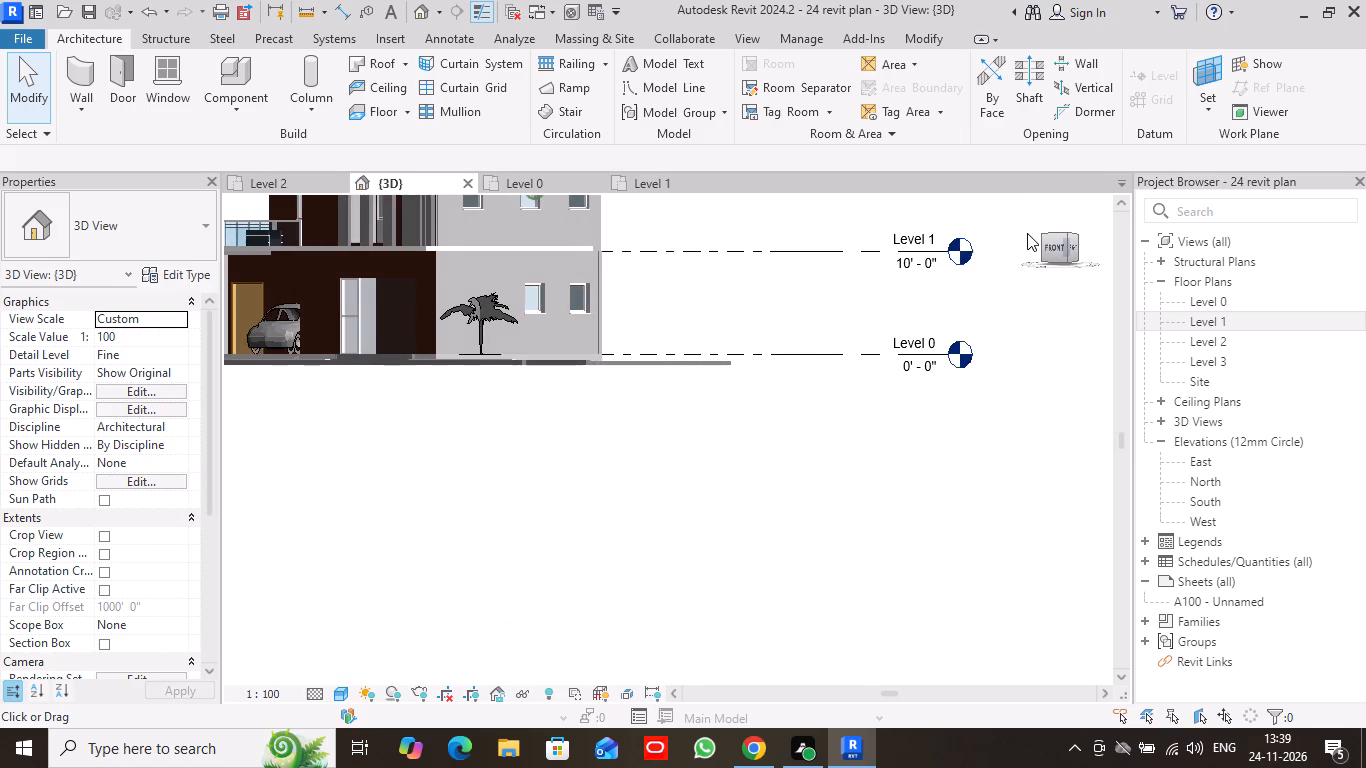
left_click_drag(1027, 233, 1071, 253)
scroll(837, 404, "up", 4)
middle_click_drag(837, 405, 809, 675)
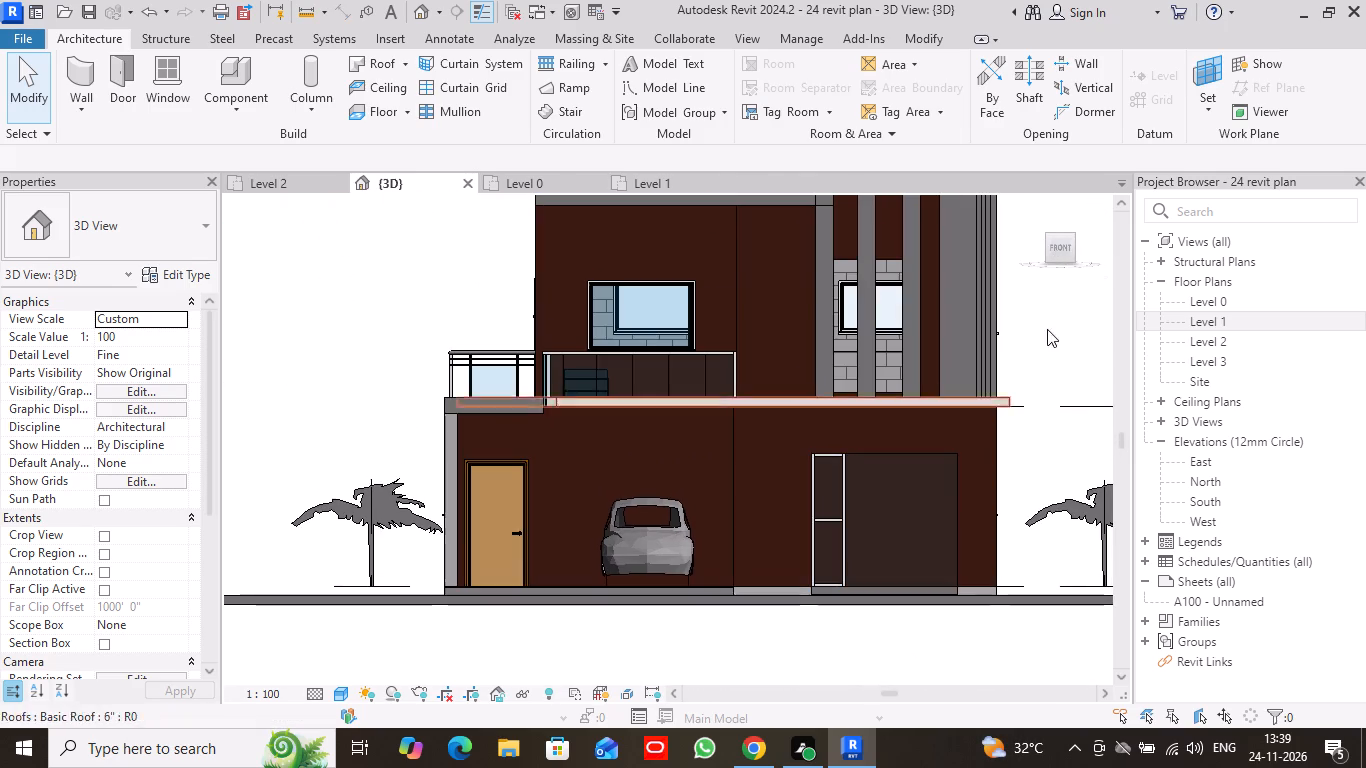
scroll(1051, 301, "down", 2)
middle_click_drag(1047, 312, 913, 397)
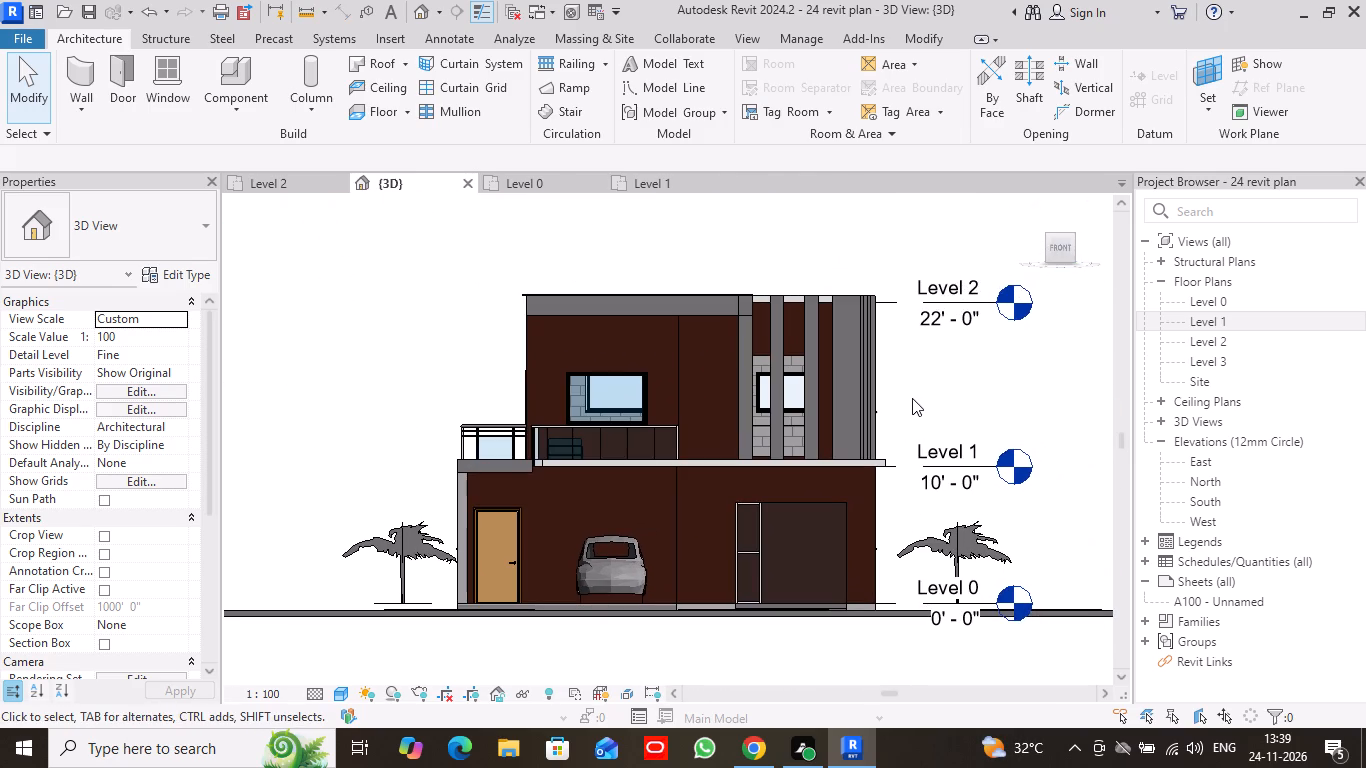
scroll(912, 398, "up", 5)
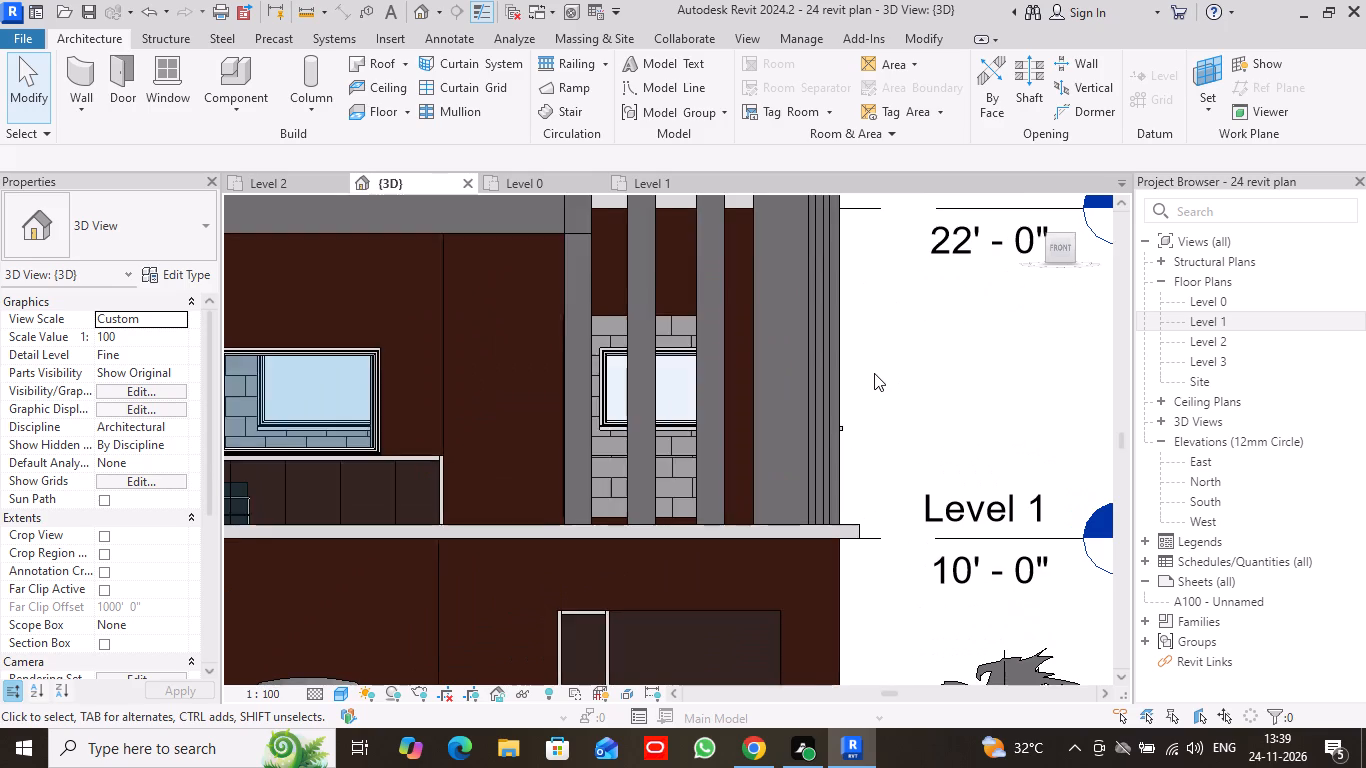
scroll(874, 373, "down", 3)
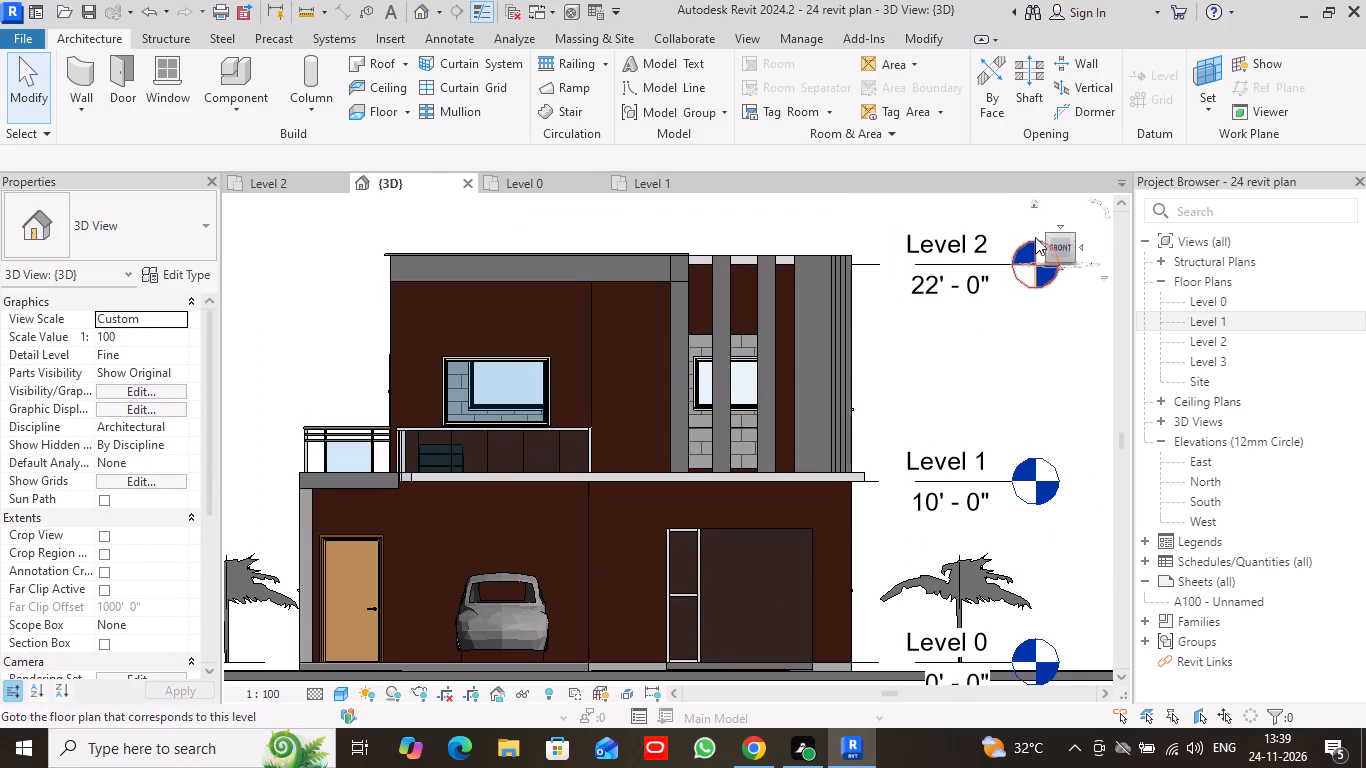
left_click_drag(1074, 235, 1066, 243)
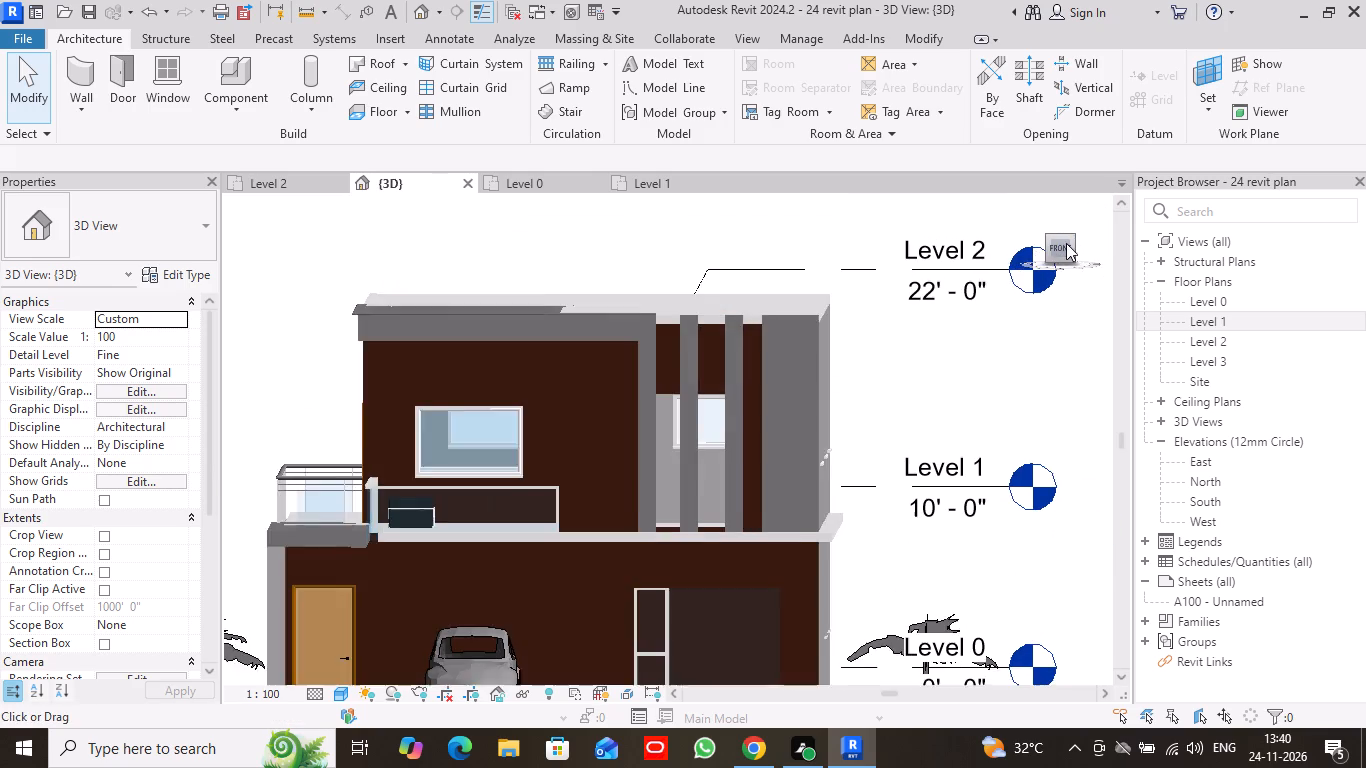
left_click_drag(1066, 243, 1049, 254)
middle_click_drag(819, 455, 855, 234)
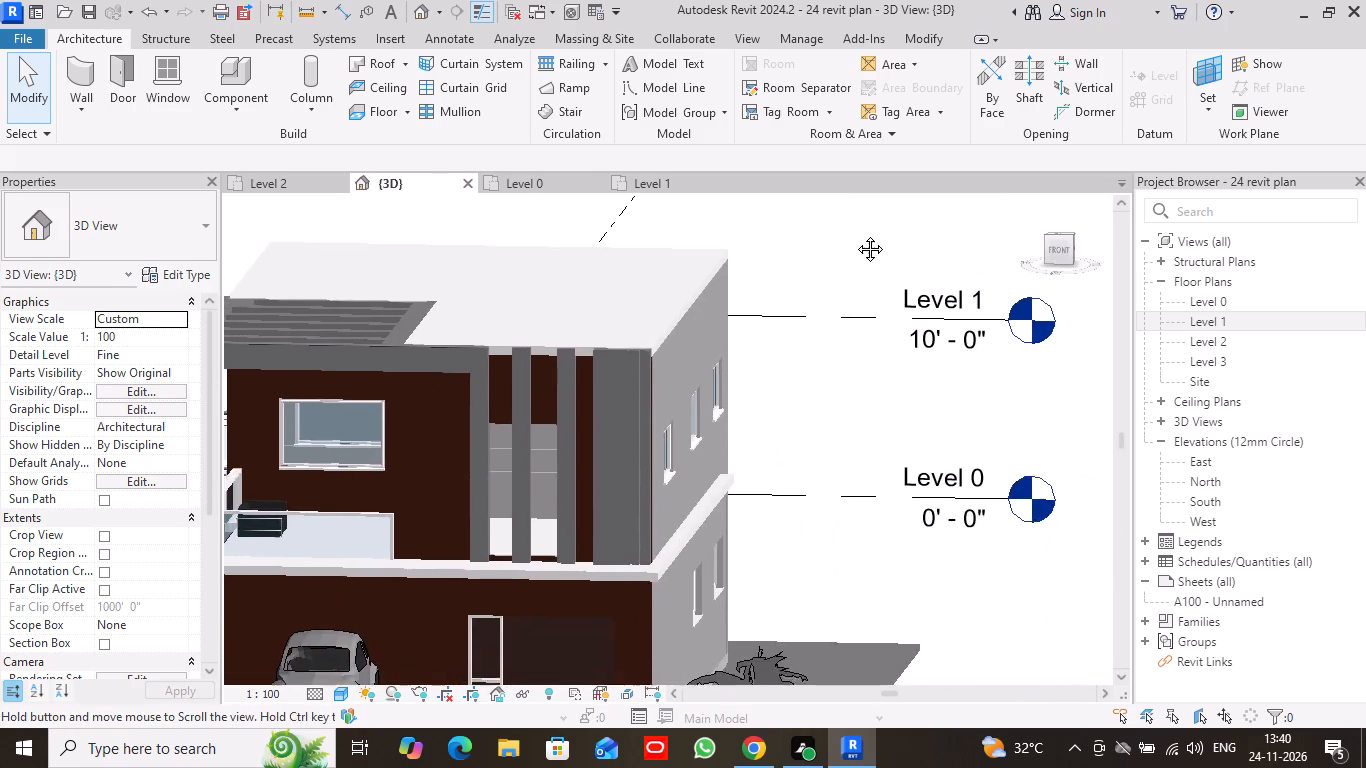
middle_click_drag(855, 234, 888, 214)
scroll(784, 400, "down", 3)
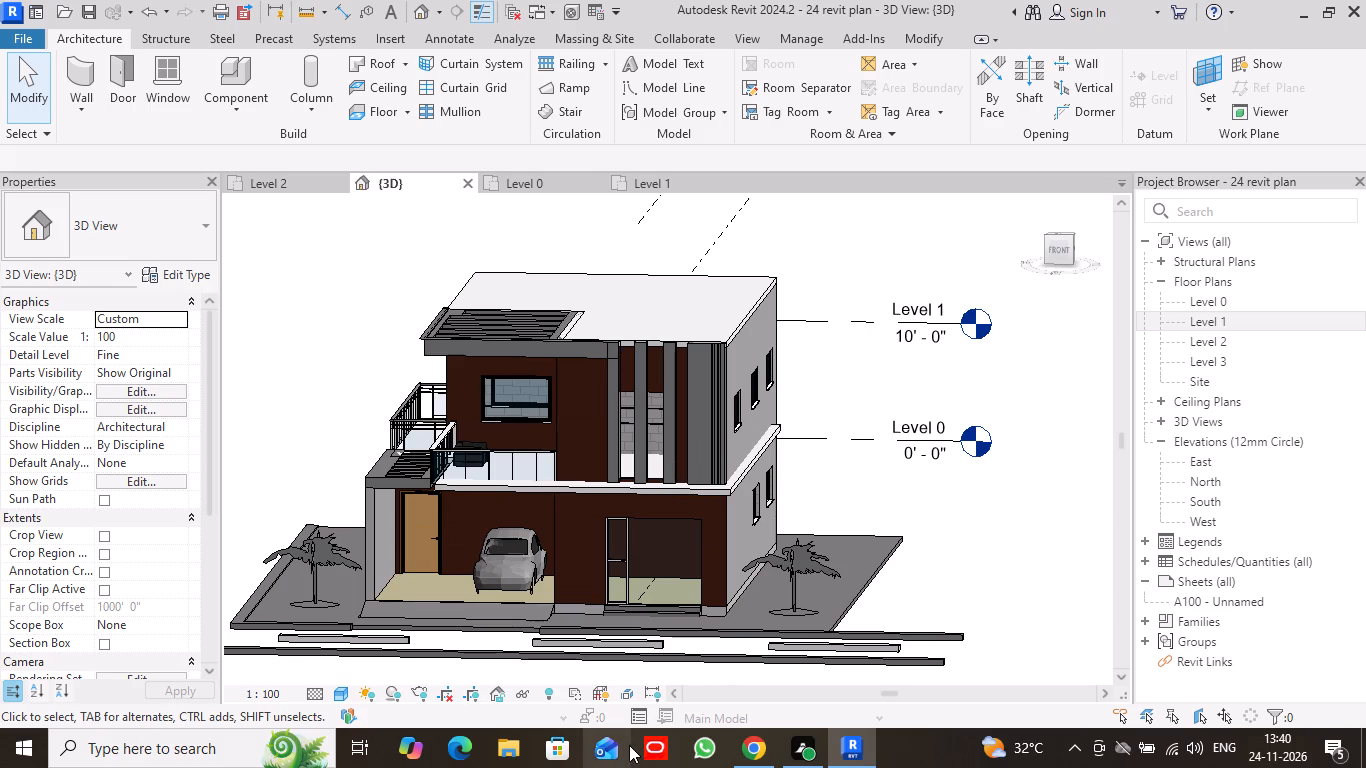
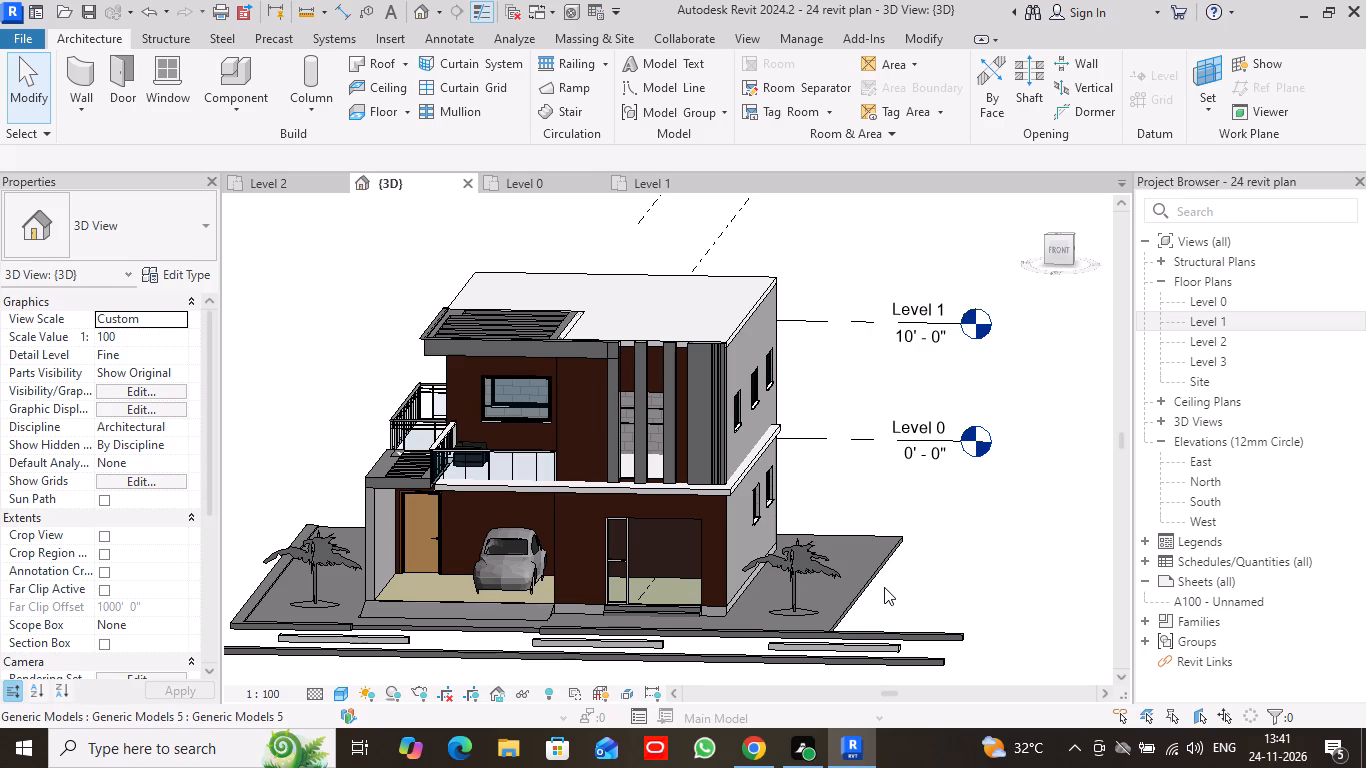
Save the 24 revit plan project with the trees and parked car in place.
scroll(943, 558, "down", 1)
middle_click_drag(949, 557, 1003, 485)
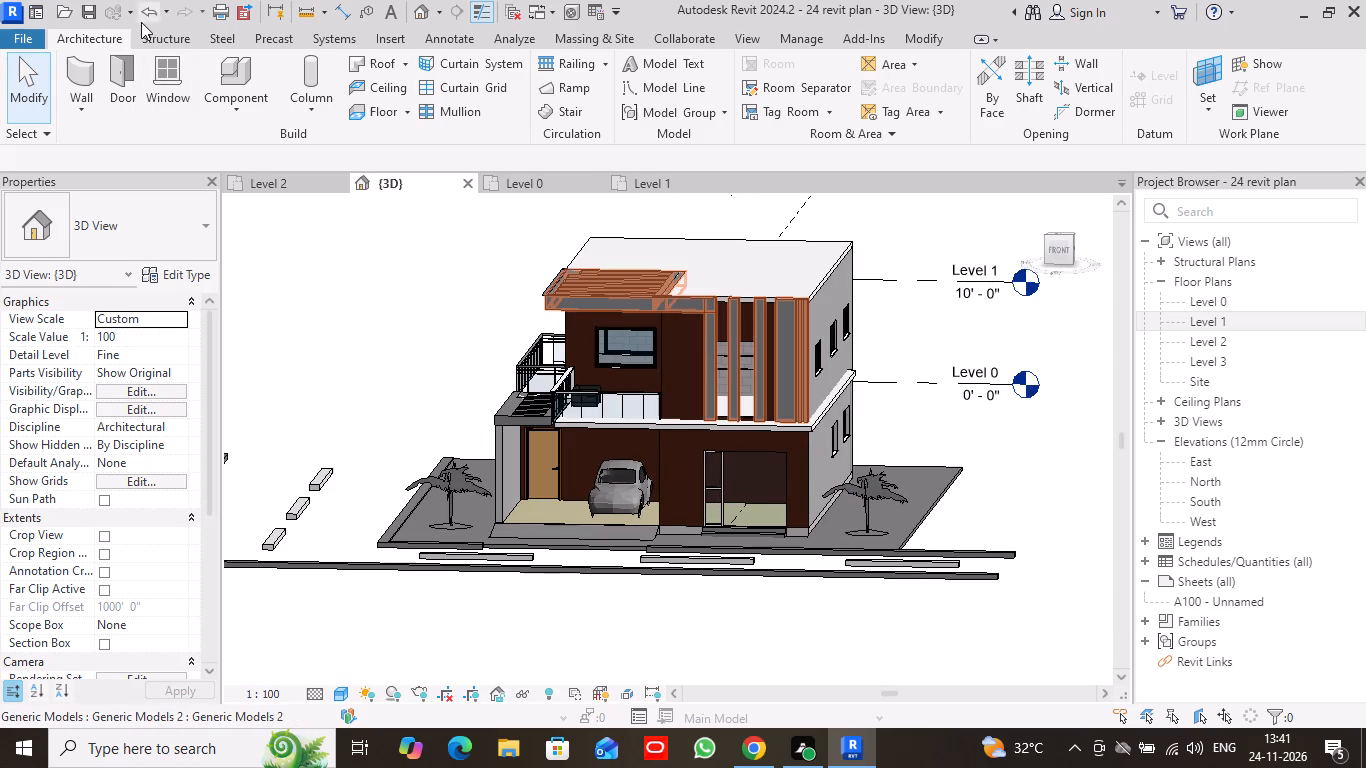
left_click(90, 10)
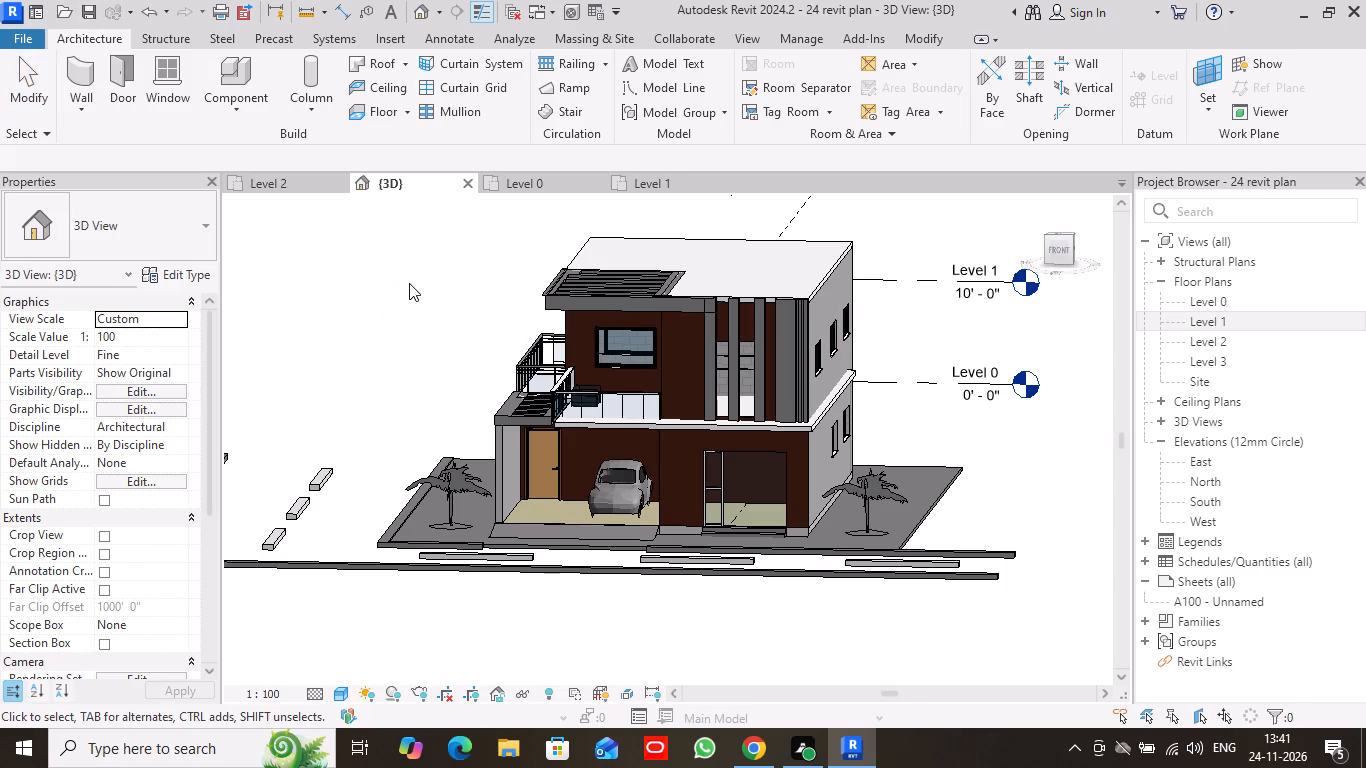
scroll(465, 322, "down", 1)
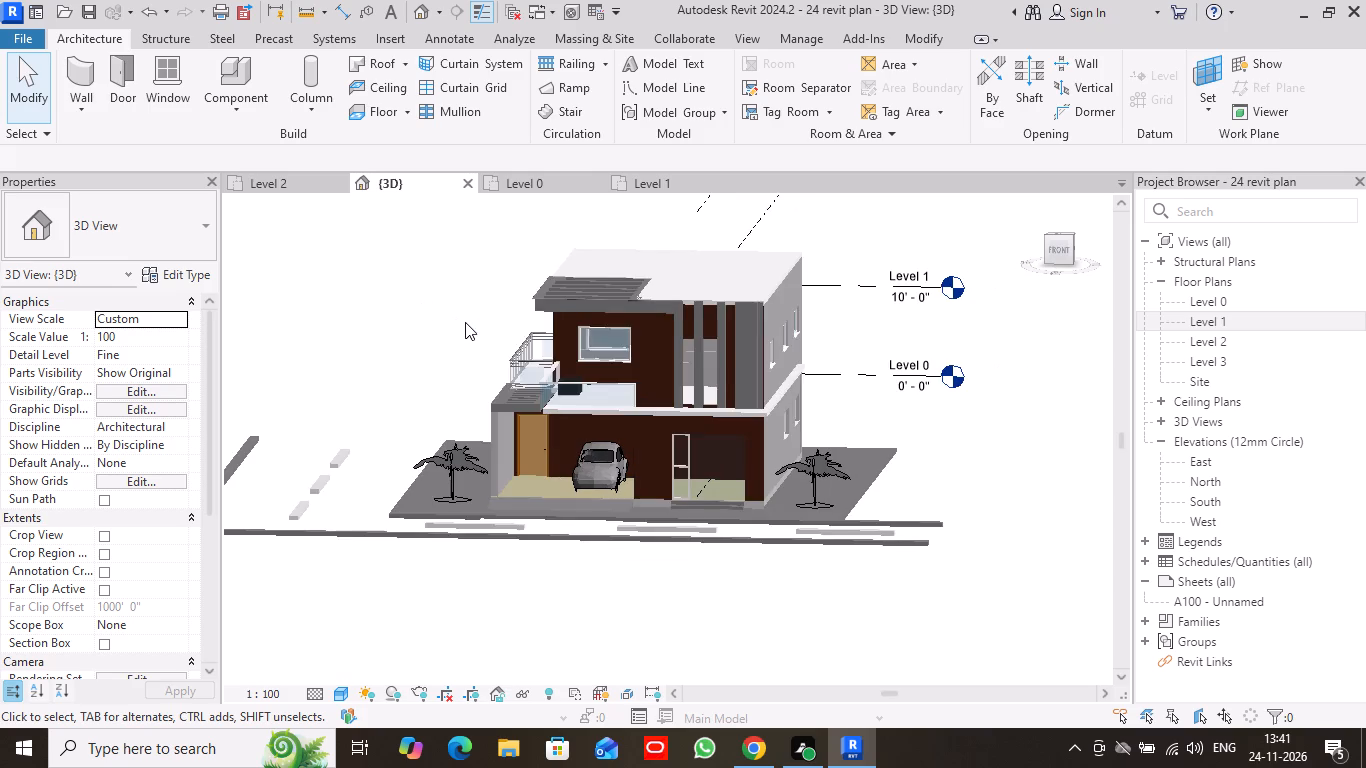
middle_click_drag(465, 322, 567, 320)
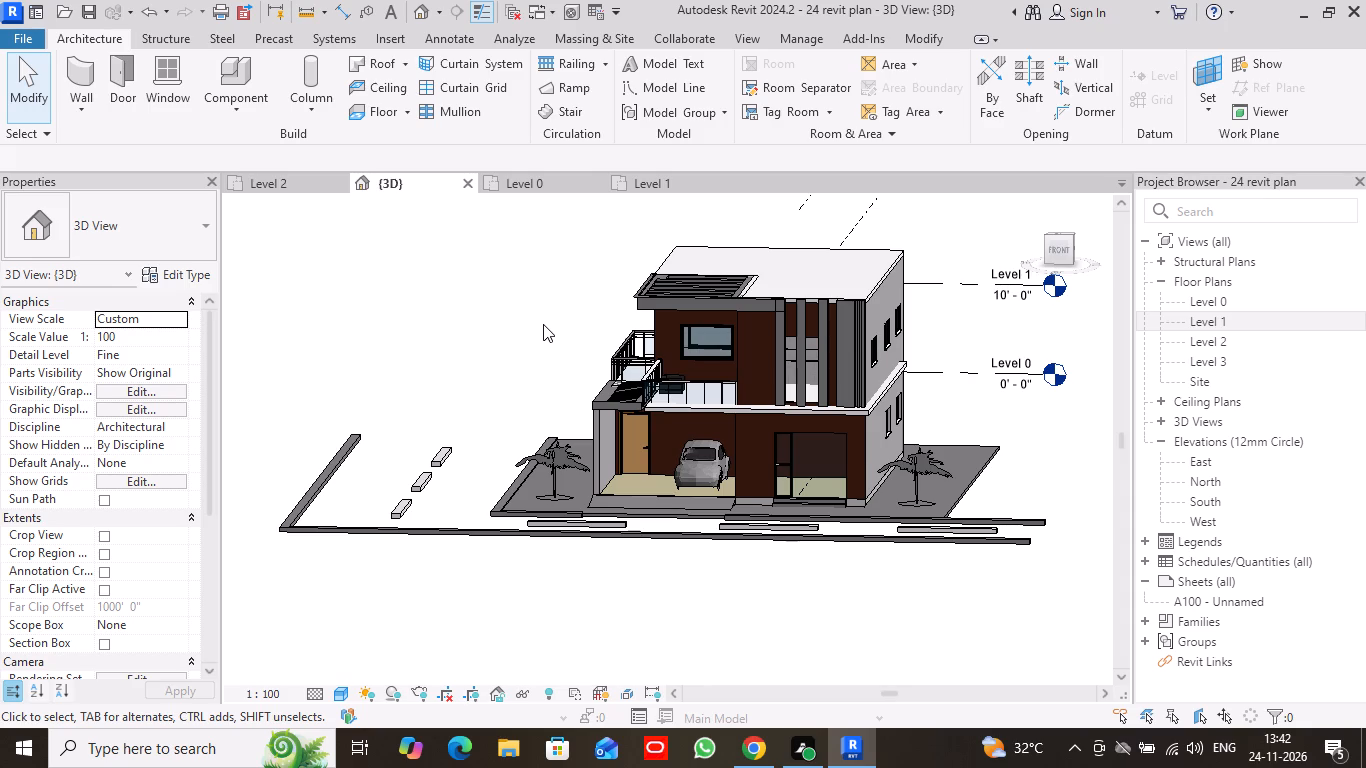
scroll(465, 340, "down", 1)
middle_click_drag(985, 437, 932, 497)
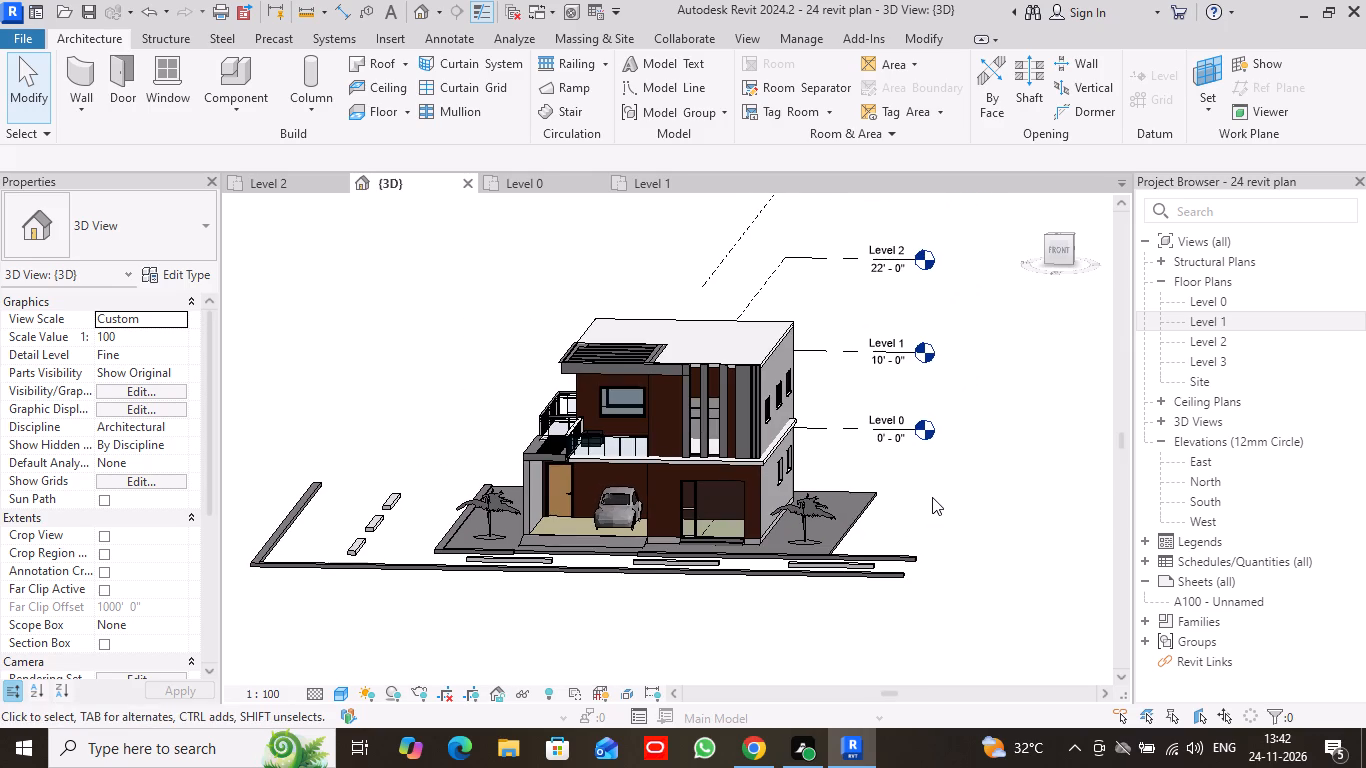
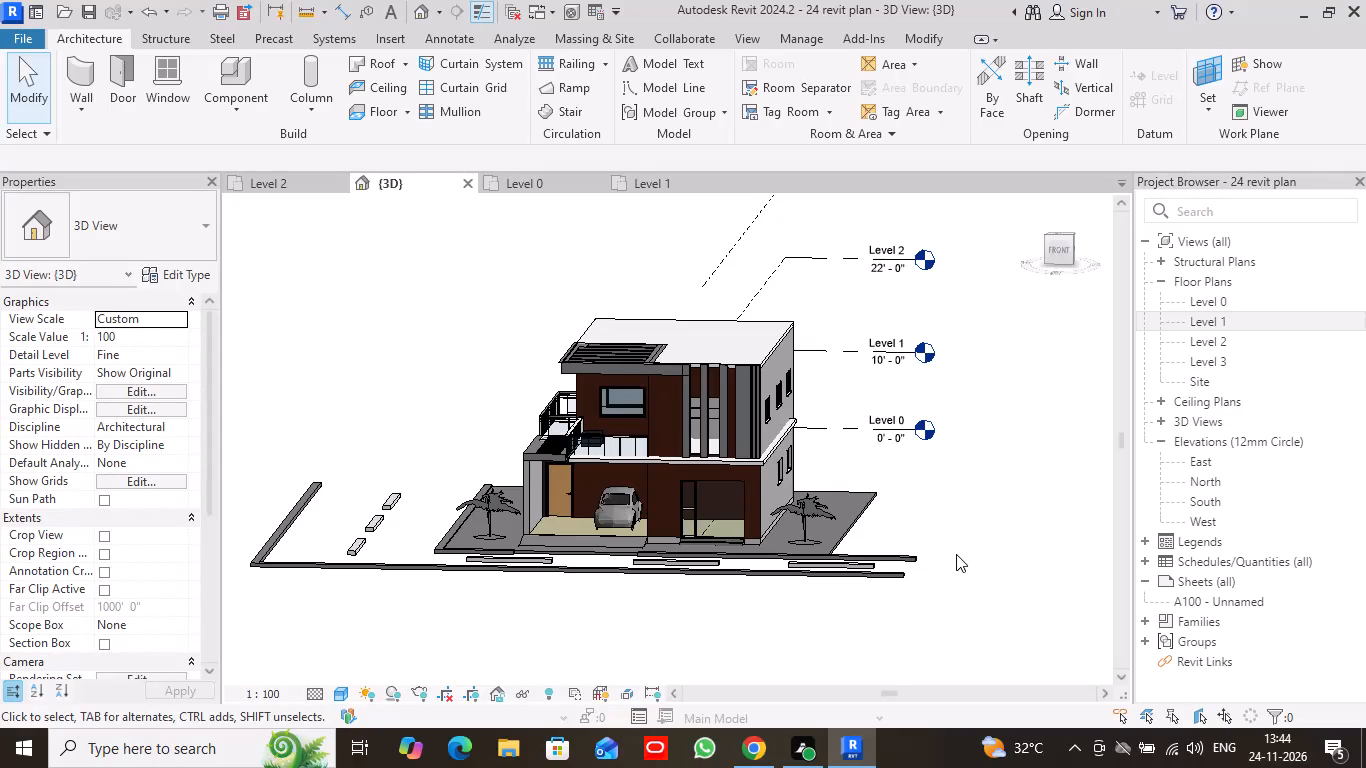
Inspect the completed house exterior in the 3D view, checking the front facade, balcony, parked car, trees and surrounding road.
scroll(704, 520, "up", 6)
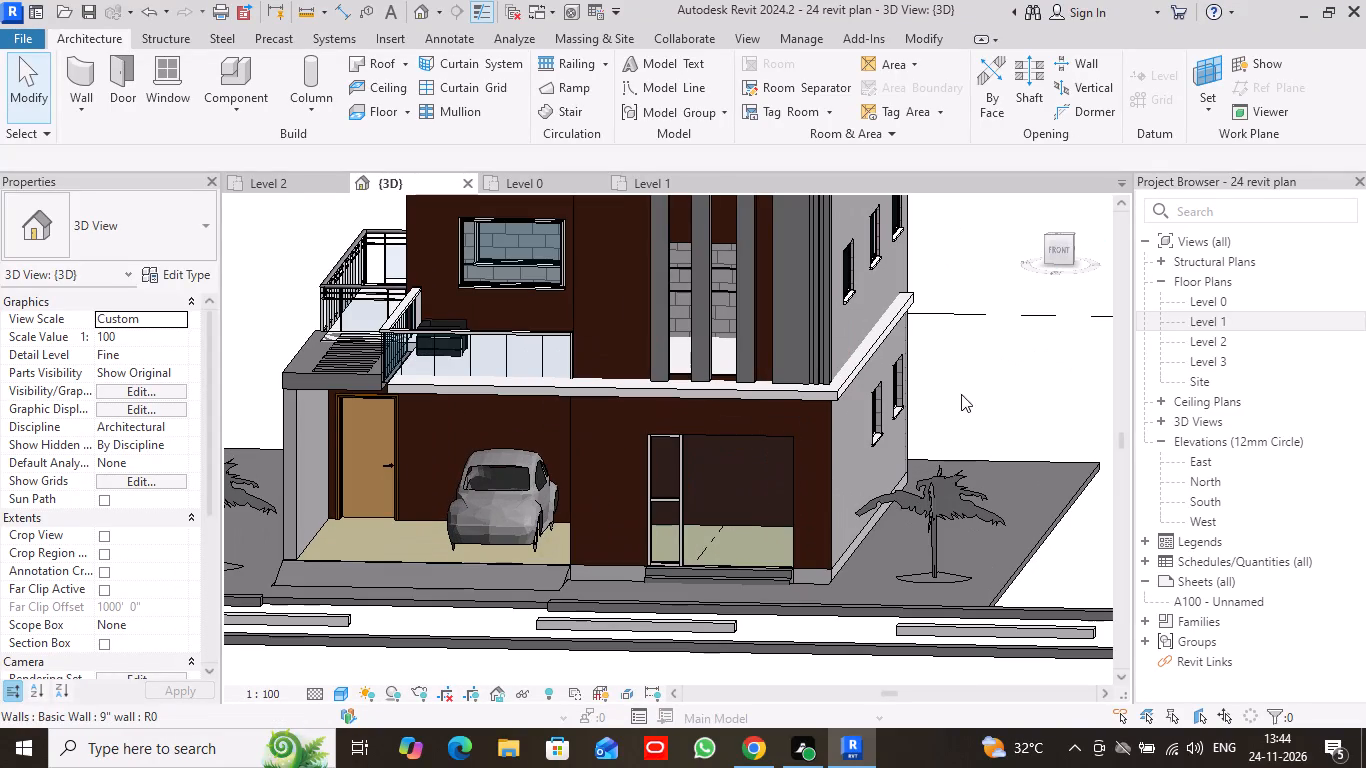
middle_click_drag(976, 335, 1003, 383)
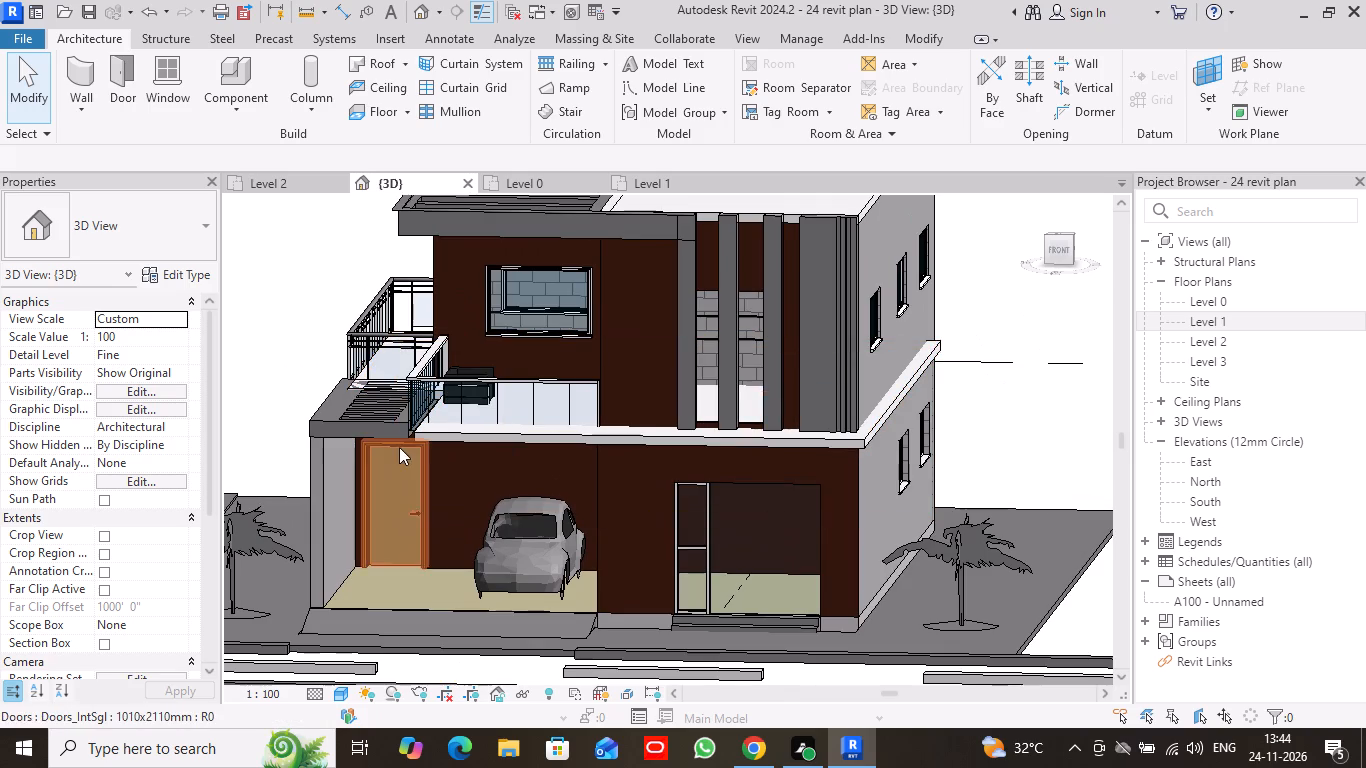
scroll(404, 564, "down", 1)
middle_click_drag(282, 406, 388, 389)
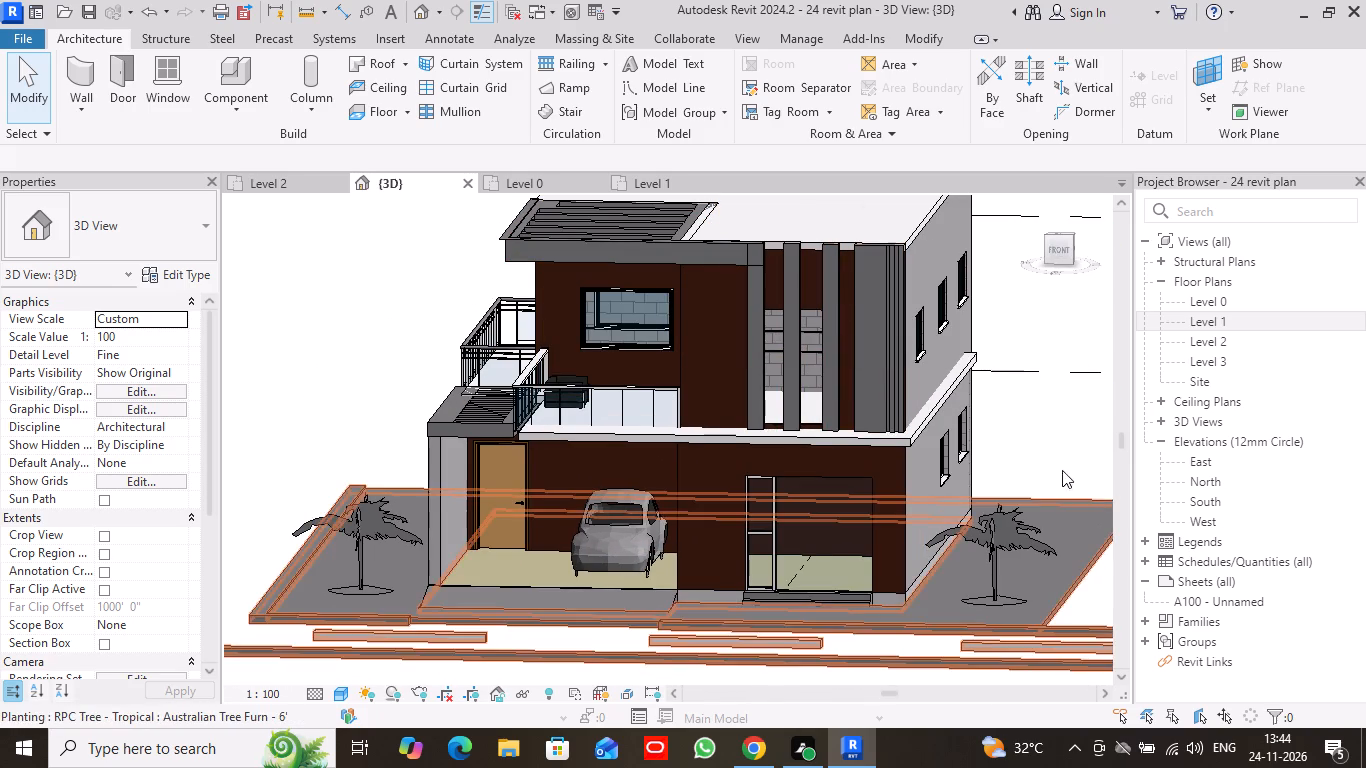
scroll(1066, 407, "down", 1)
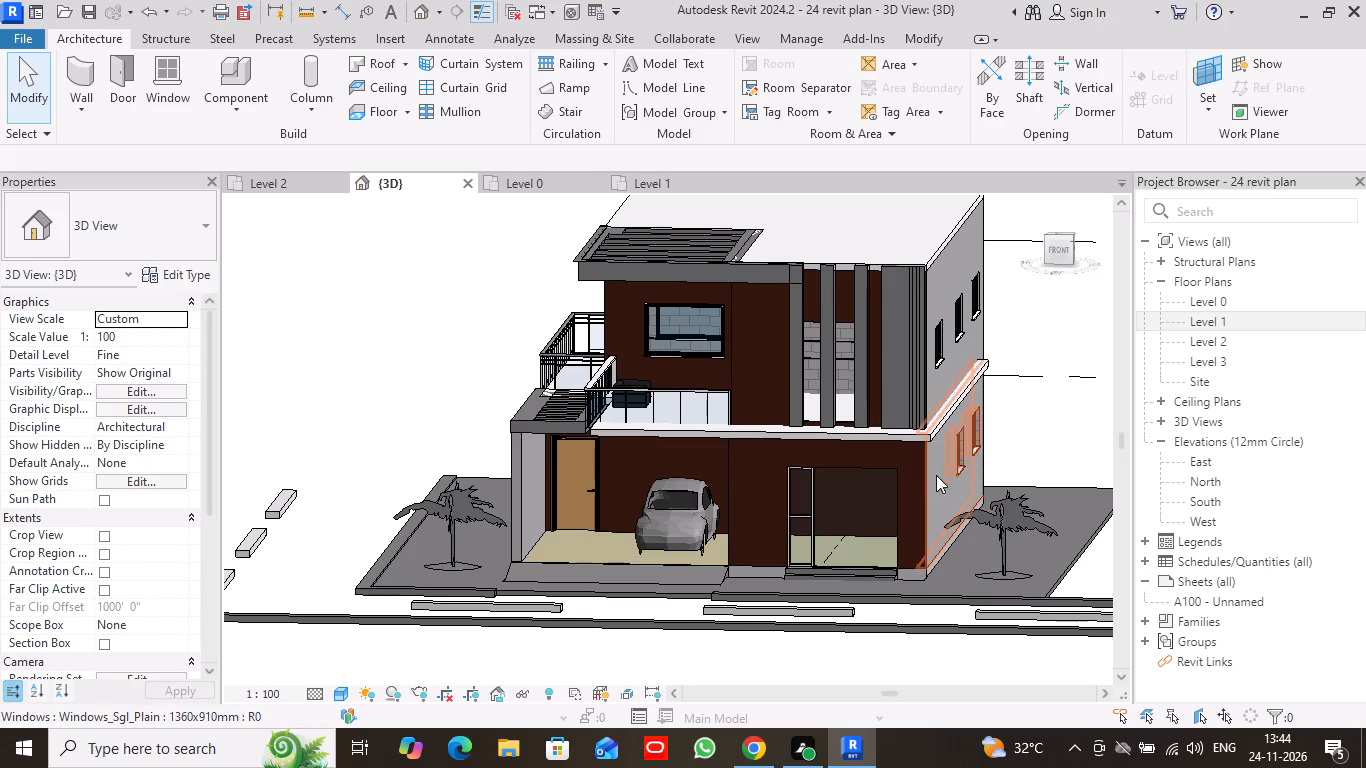
scroll(896, 590, "down", 2)
middle_click_drag(885, 649, 875, 584)
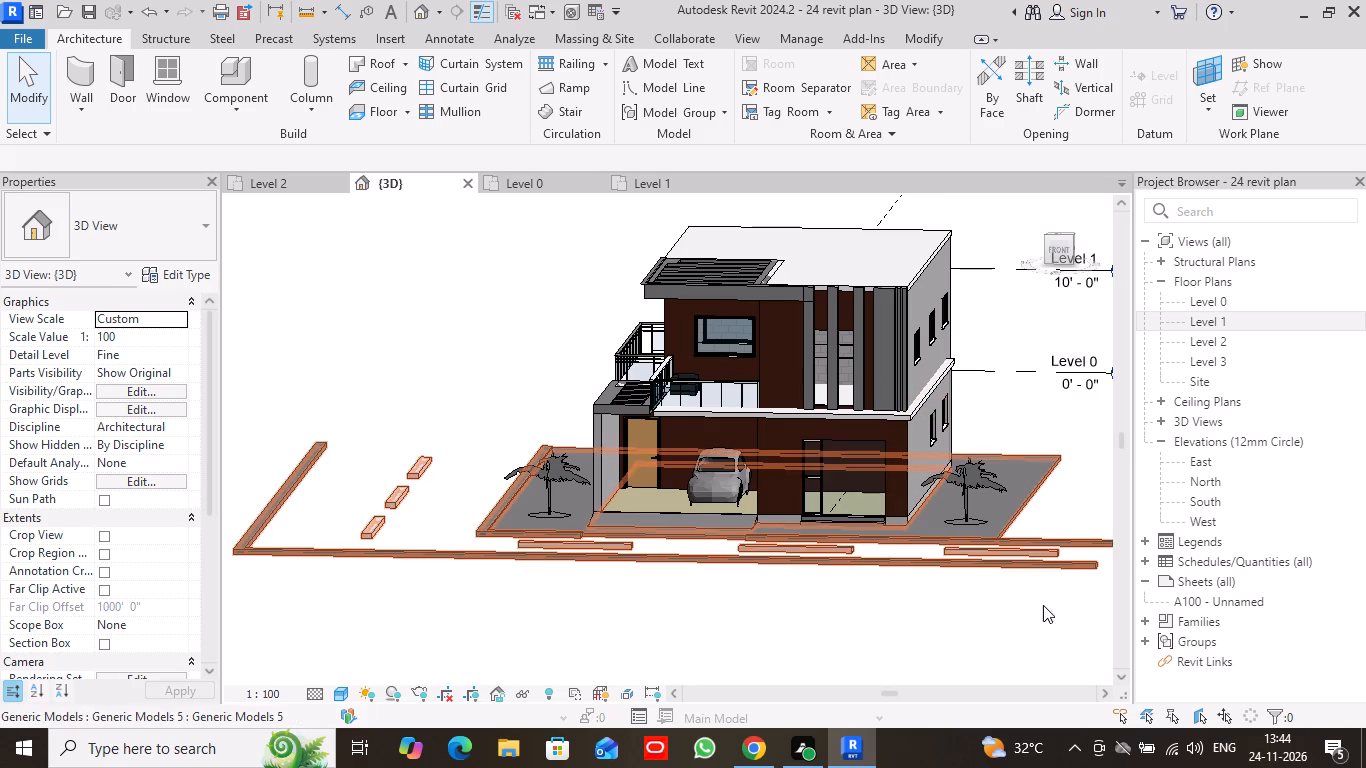
middle_click_drag(1043, 605, 1022, 569)
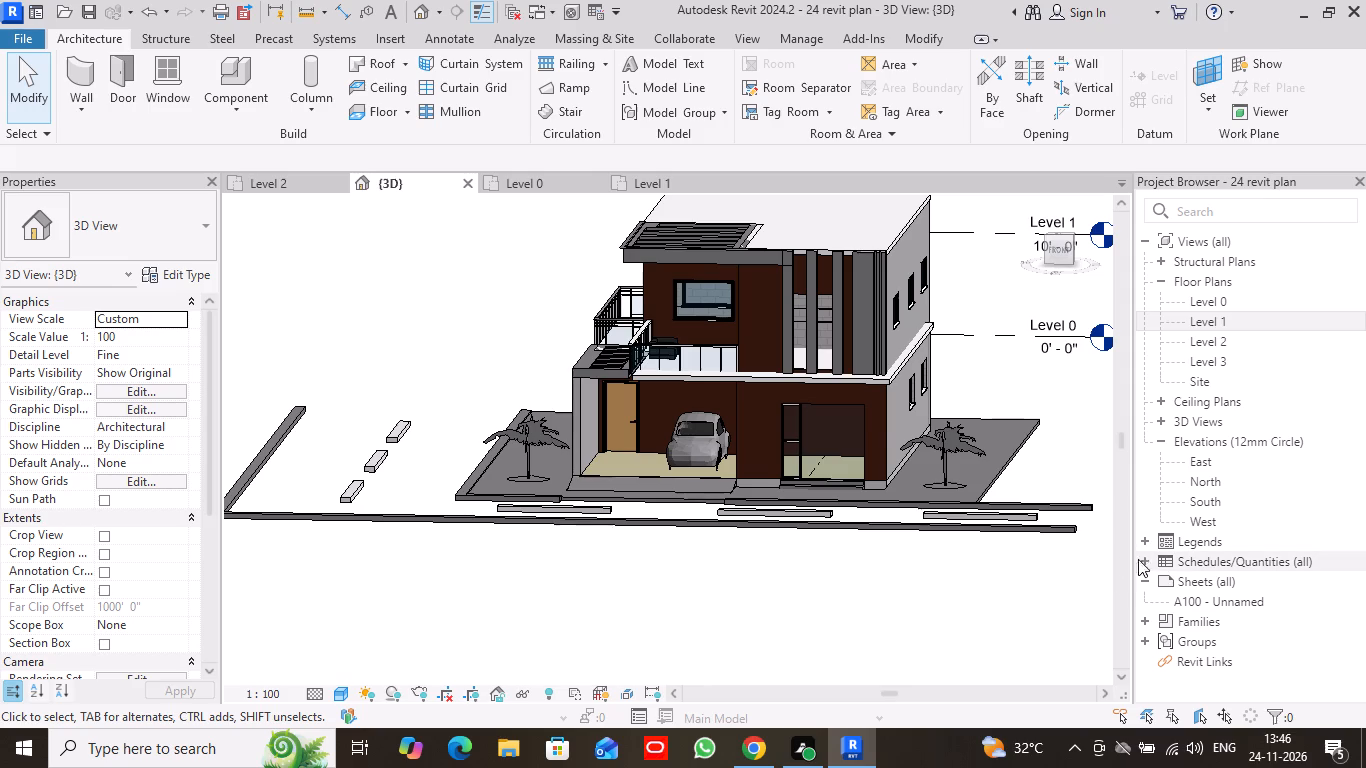
middle_click_drag(537, 255, 502, 351)
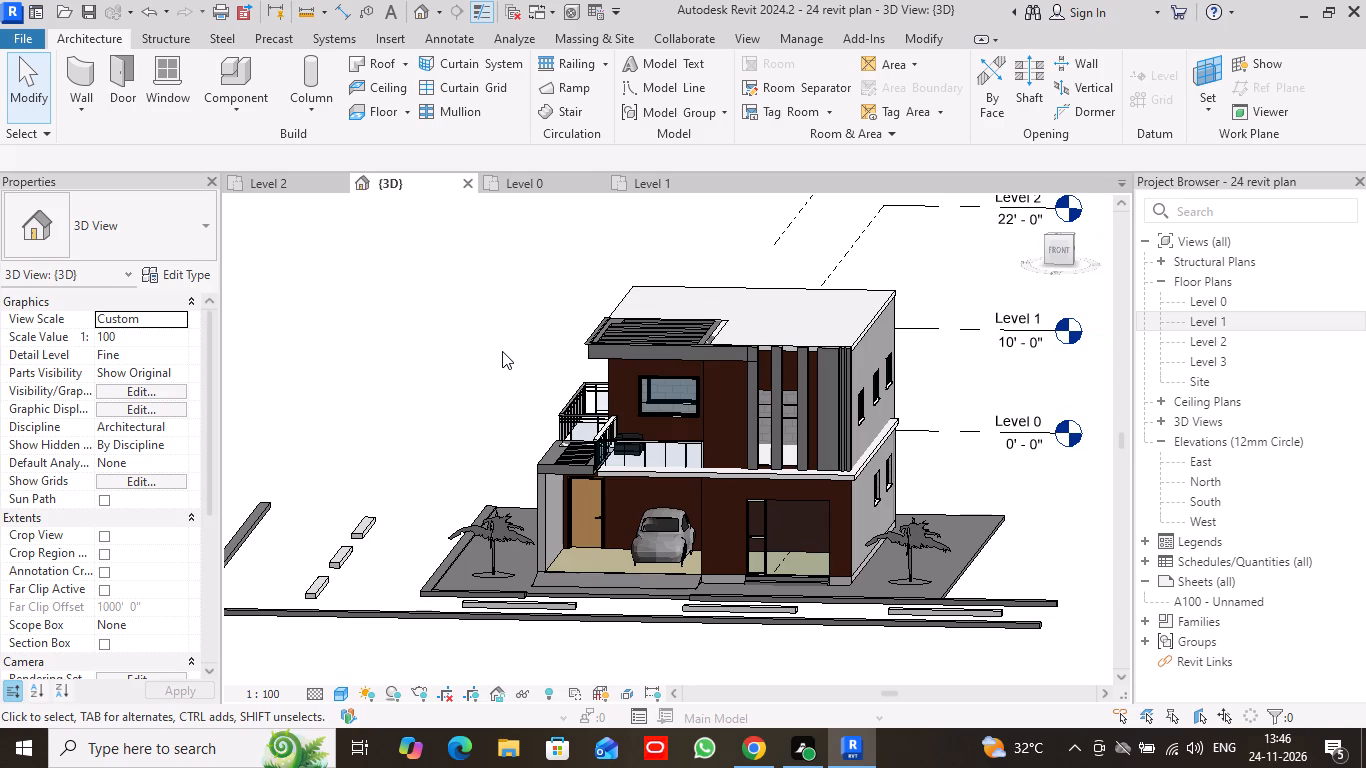
scroll(694, 344, "up", 4)
scroll(788, 247, "down", 3)
scroll(901, 283, "down", 1)
middle_click_drag(973, 338, 923, 307)
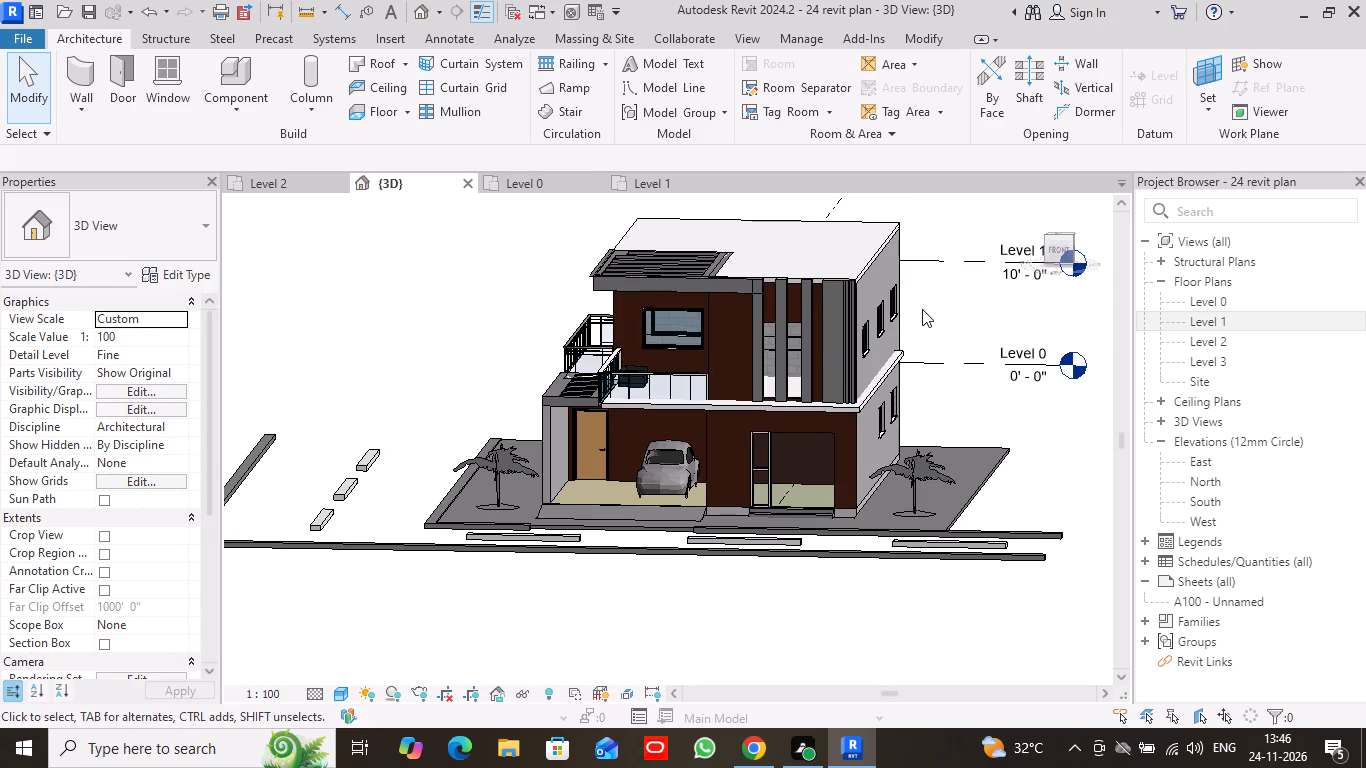
middle_click_drag(959, 318, 945, 332)
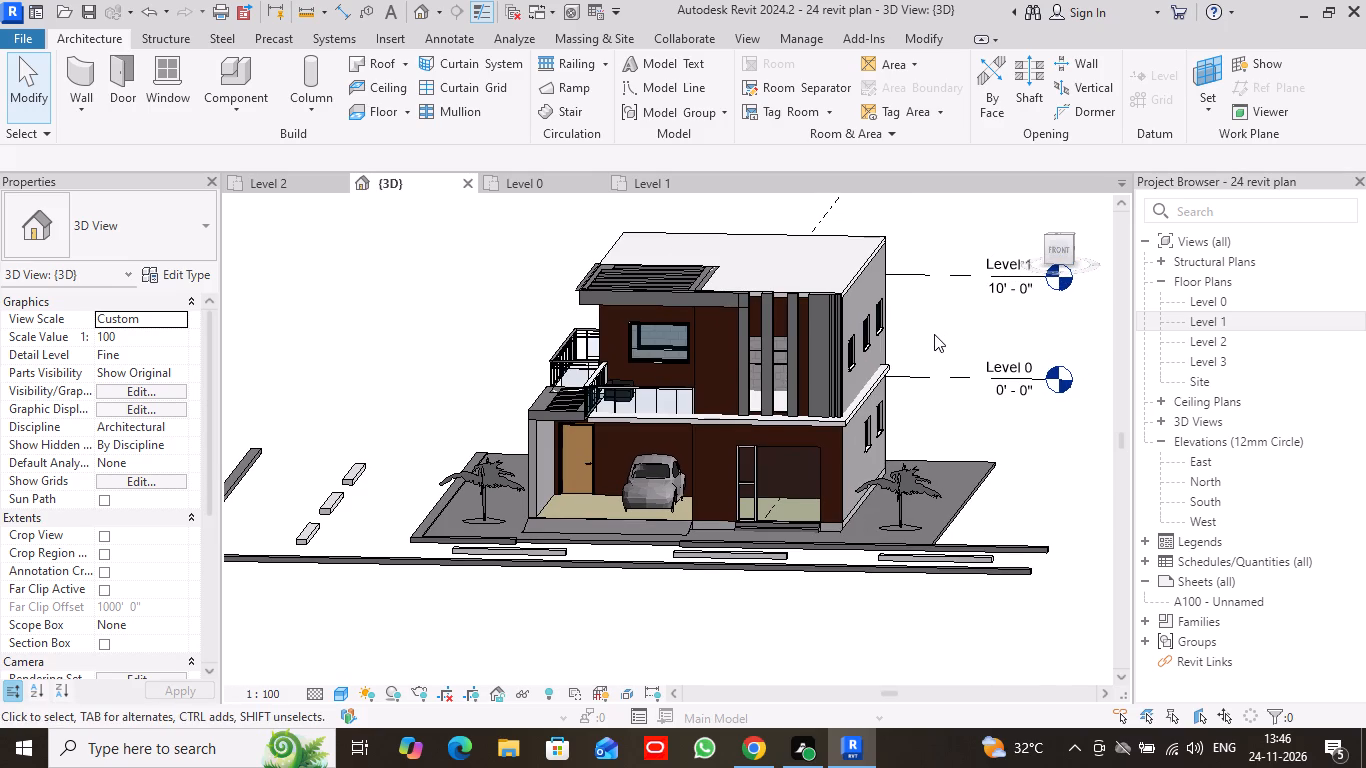
scroll(934, 334, "down", 3)
scroll(933, 335, "up", 3)
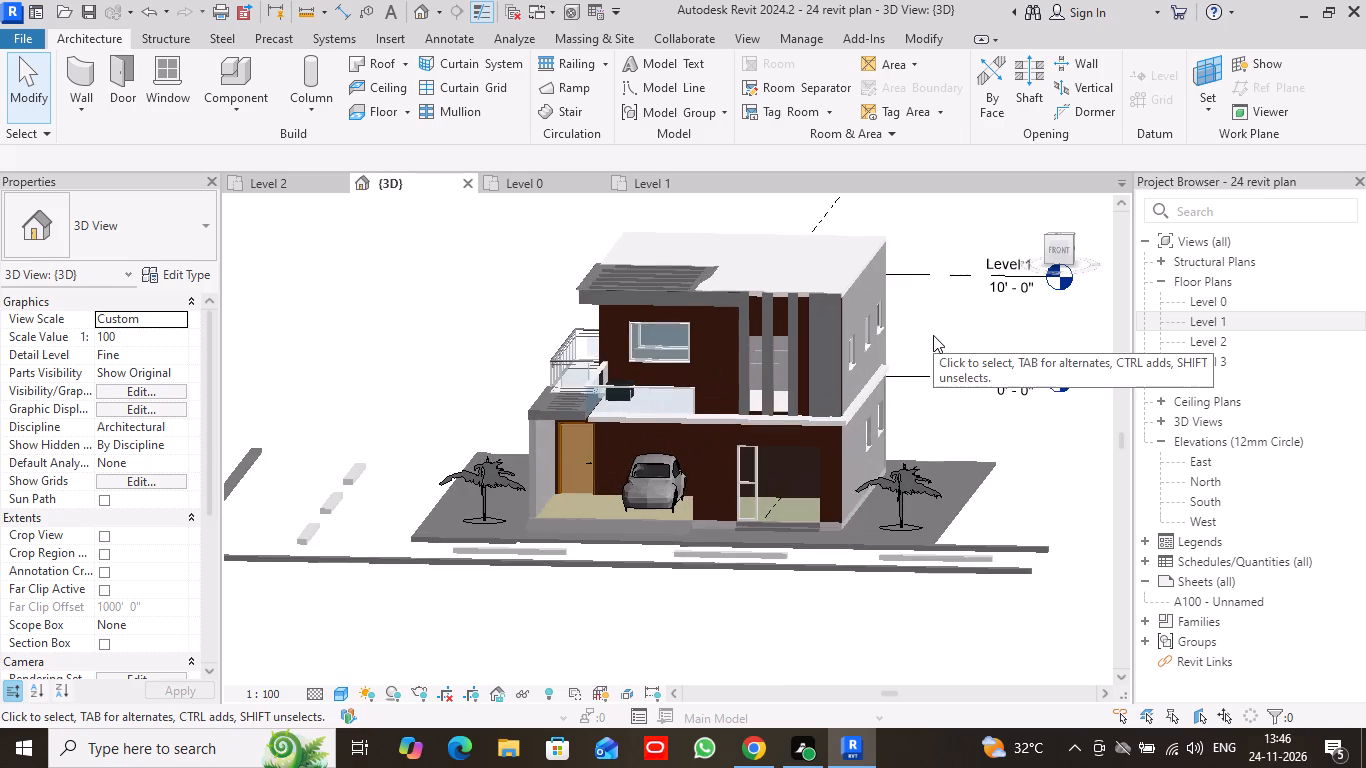
middle_click_drag(933, 335, 934, 314)
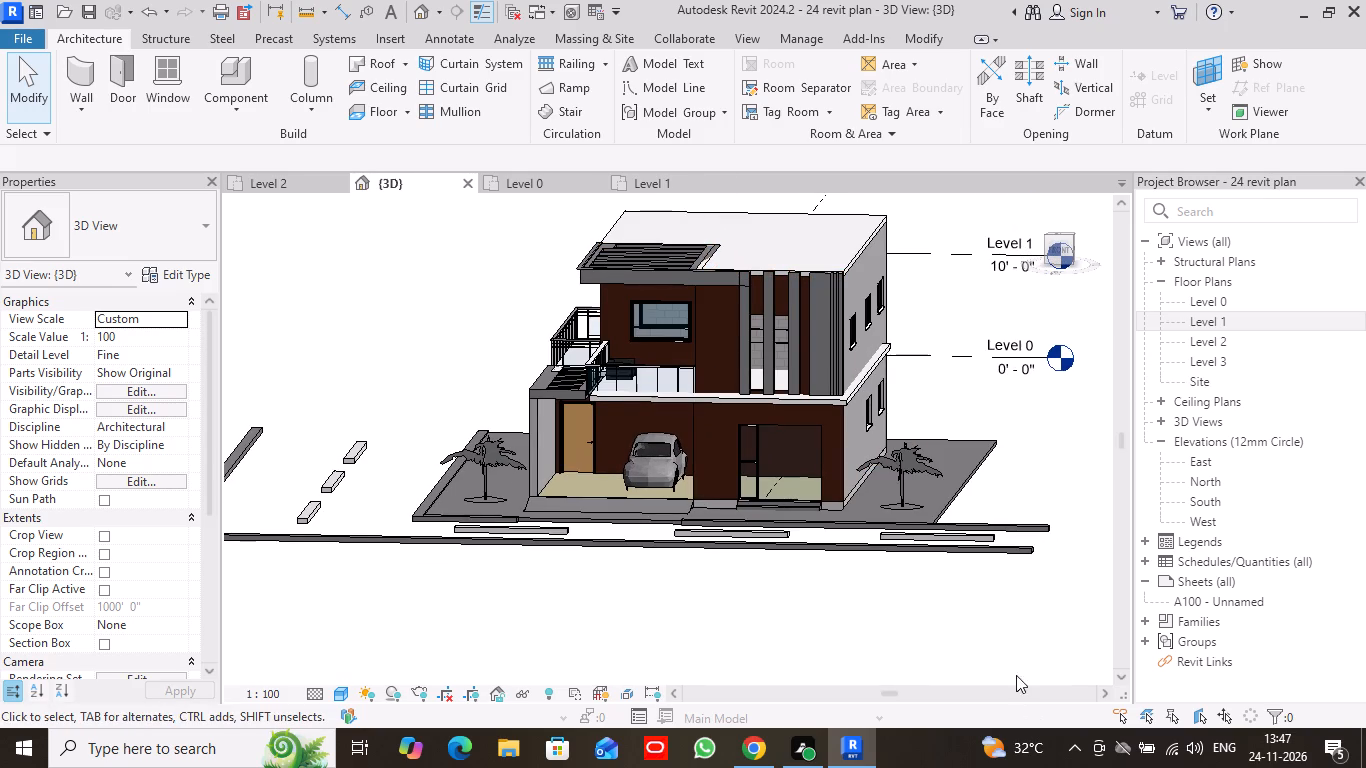
scroll(991, 627, "down", 2)
middle_click_drag(852, 627, 870, 612)
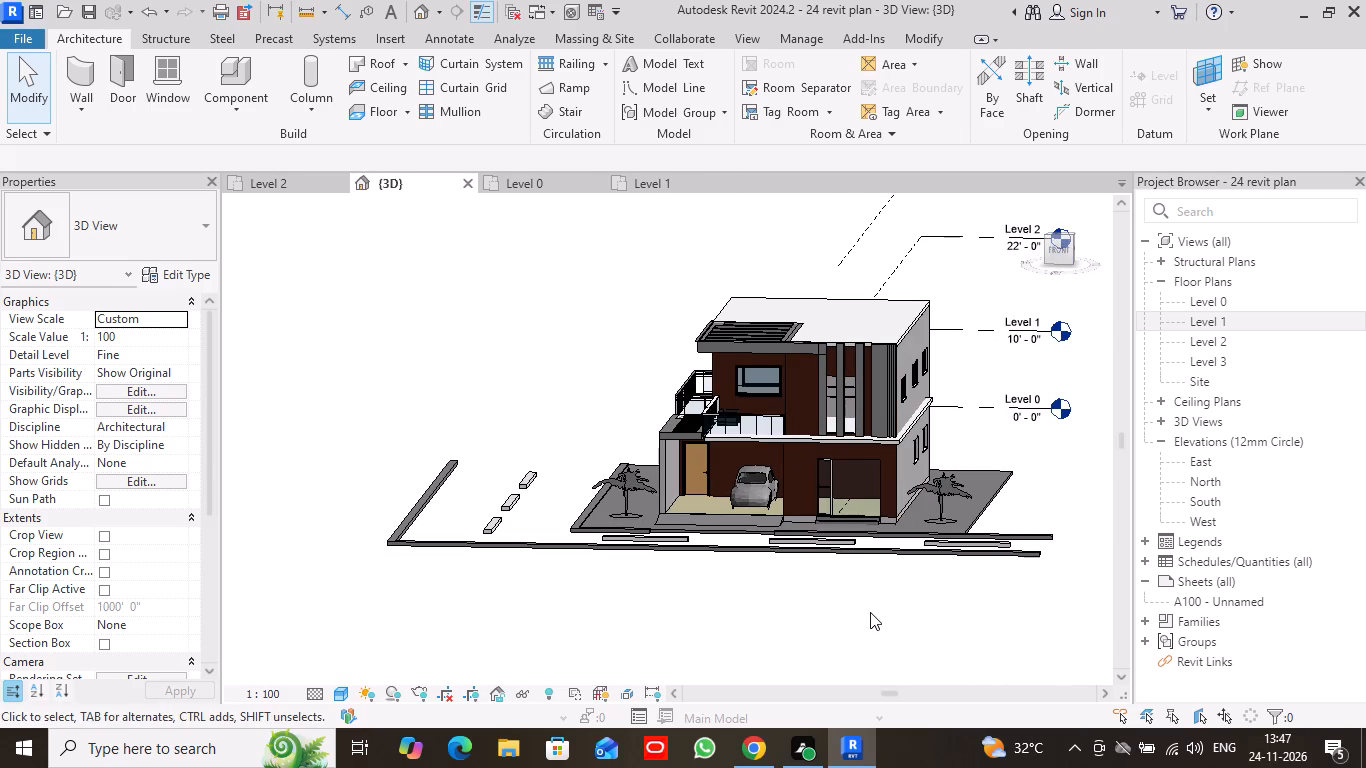
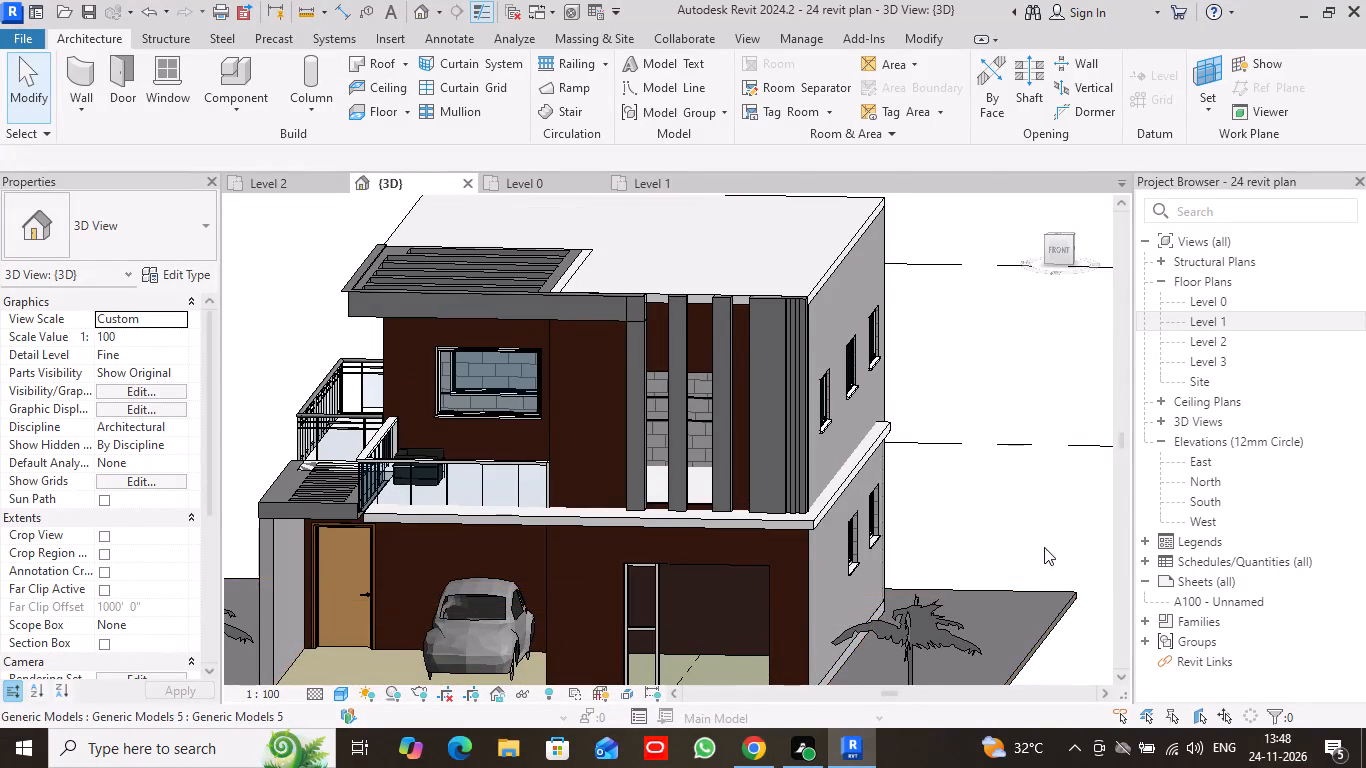
Review the whole house model in the 3D view from farther out, including its plot, palm trees, surrounding road and level markers.
scroll(1020, 547, "down", 1)
middle_click_drag(1017, 550, 1011, 465)
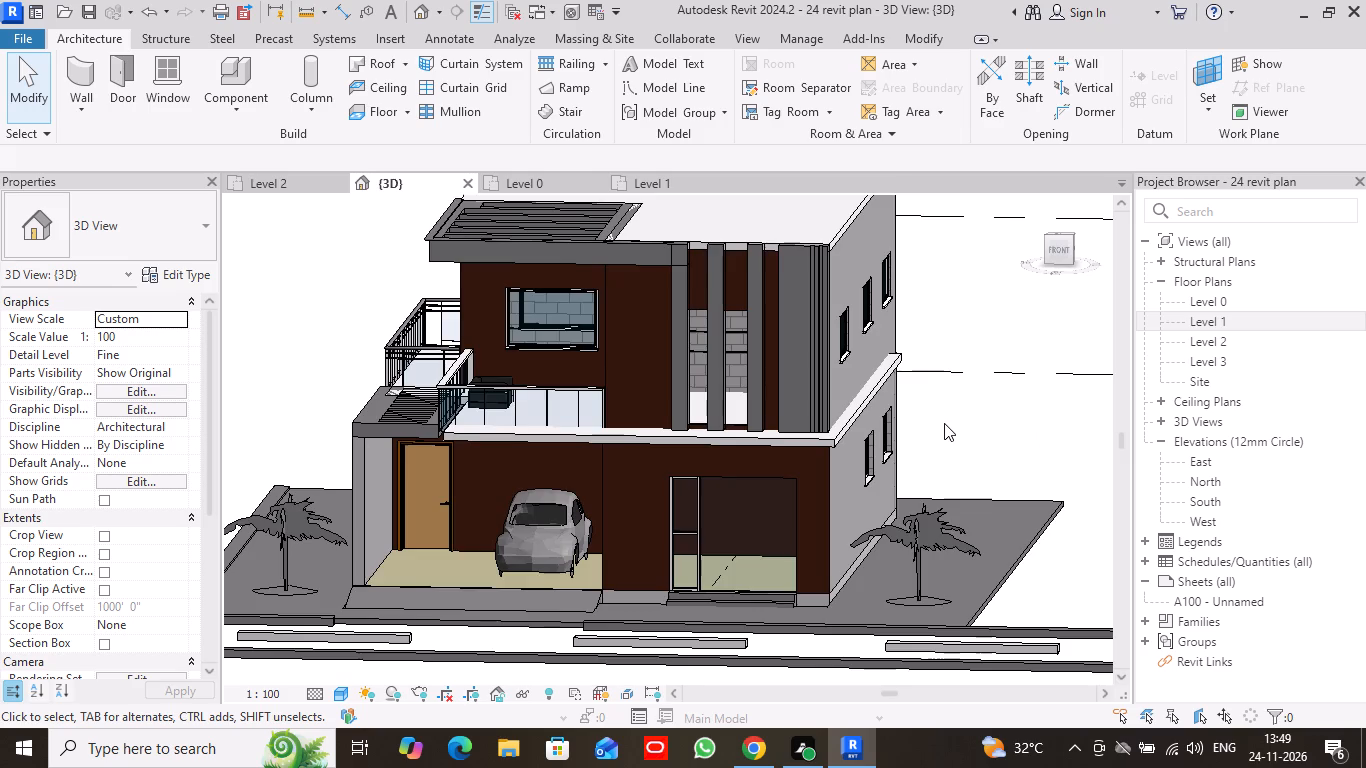
scroll(944, 423, "down", 2)
middle_click_drag(943, 426, 948, 448)
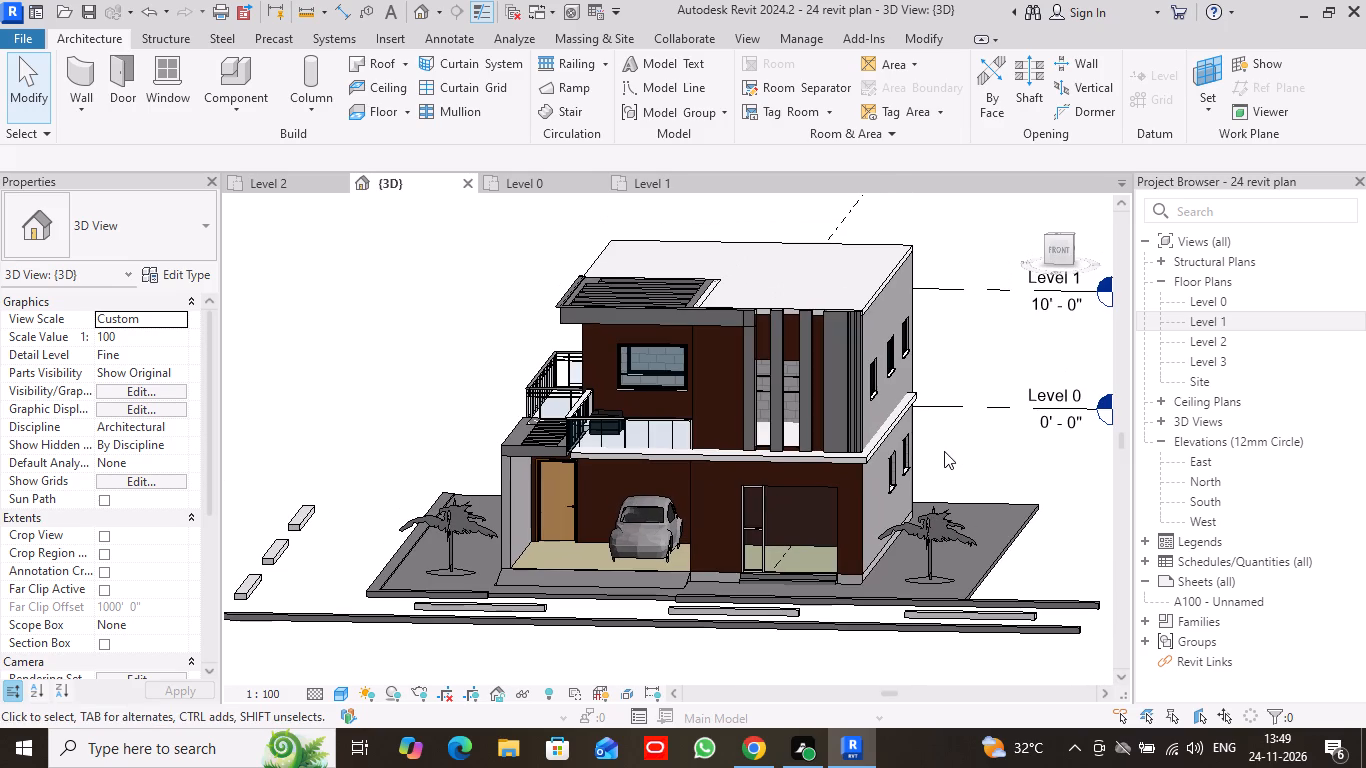
scroll(981, 466, "down", 1)
middle_click_drag(981, 466, 981, 445)
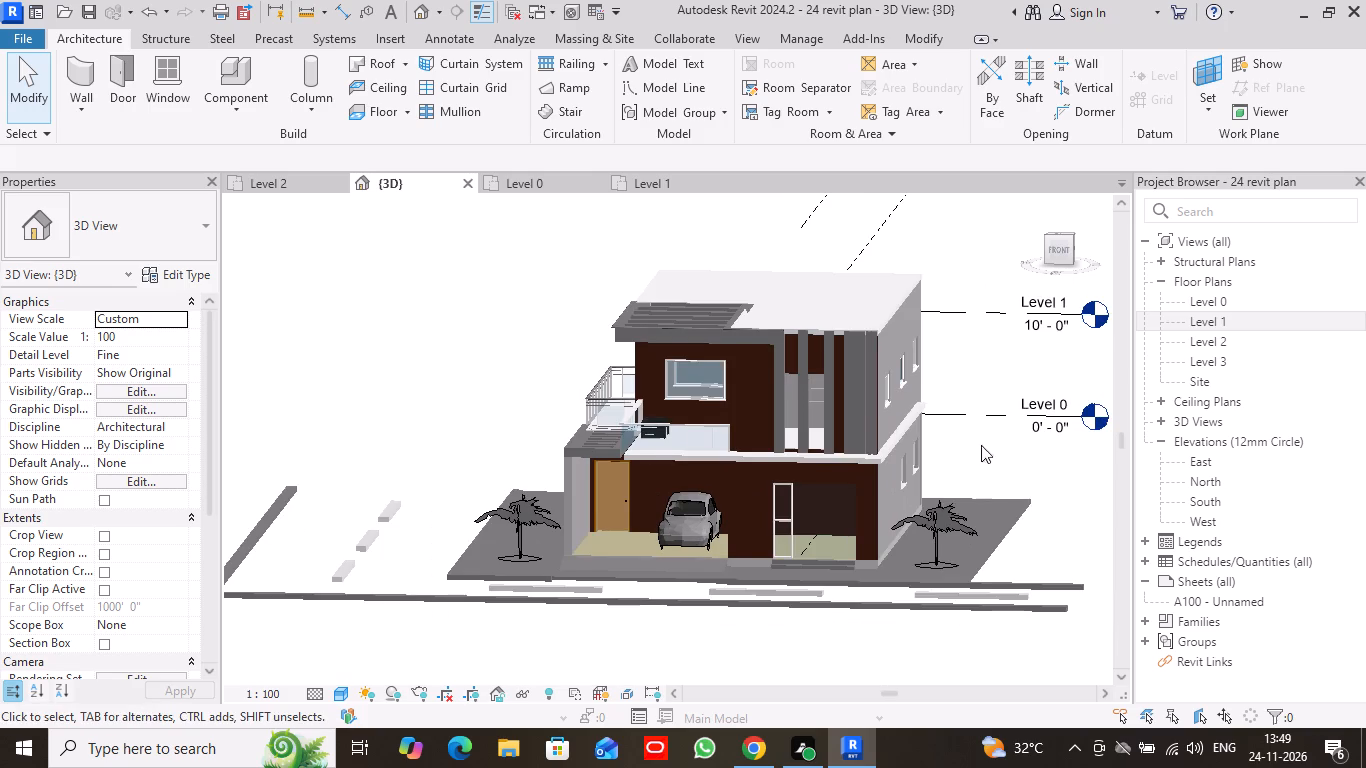
middle_click_drag(981, 445, 983, 413)
scroll(1002, 429, "down", 2)
middle_click_drag(1058, 473, 1045, 462)
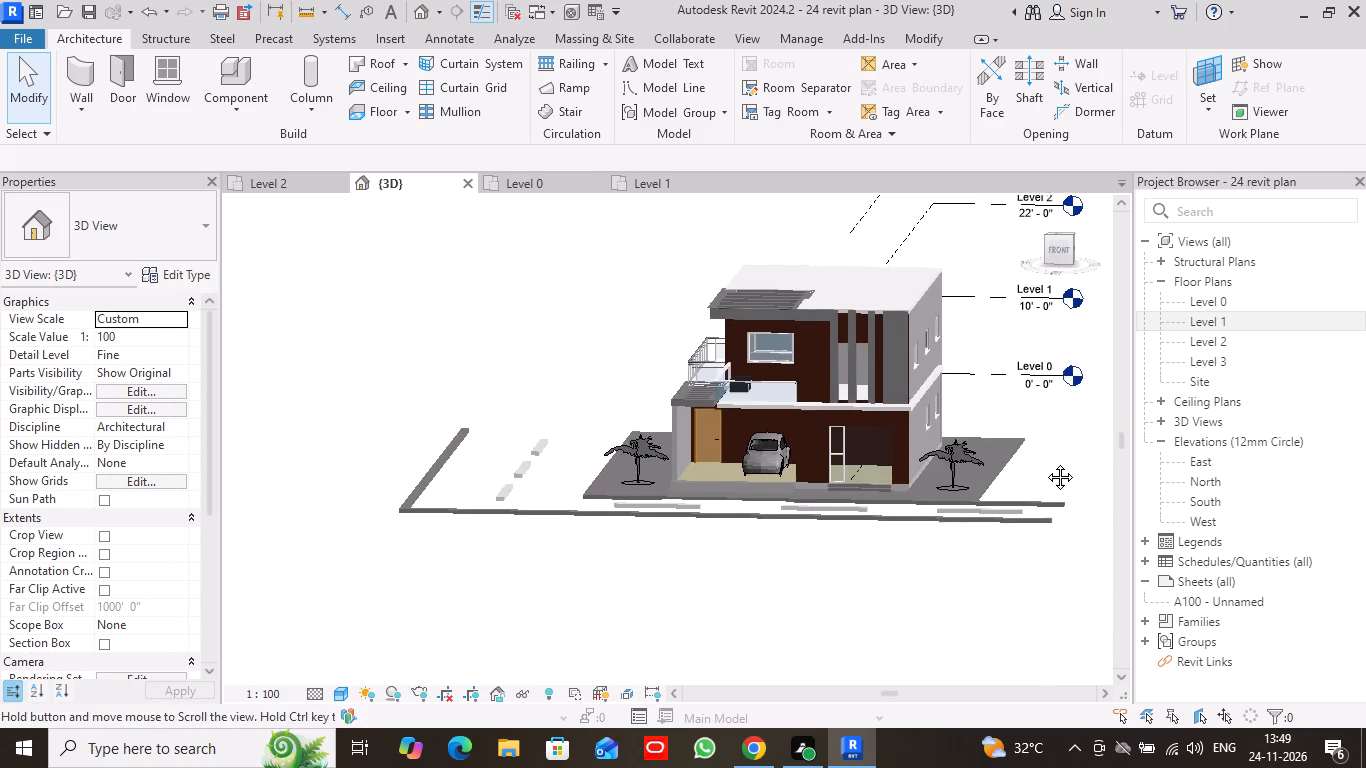
middle_click_drag(1045, 462, 1030, 458)
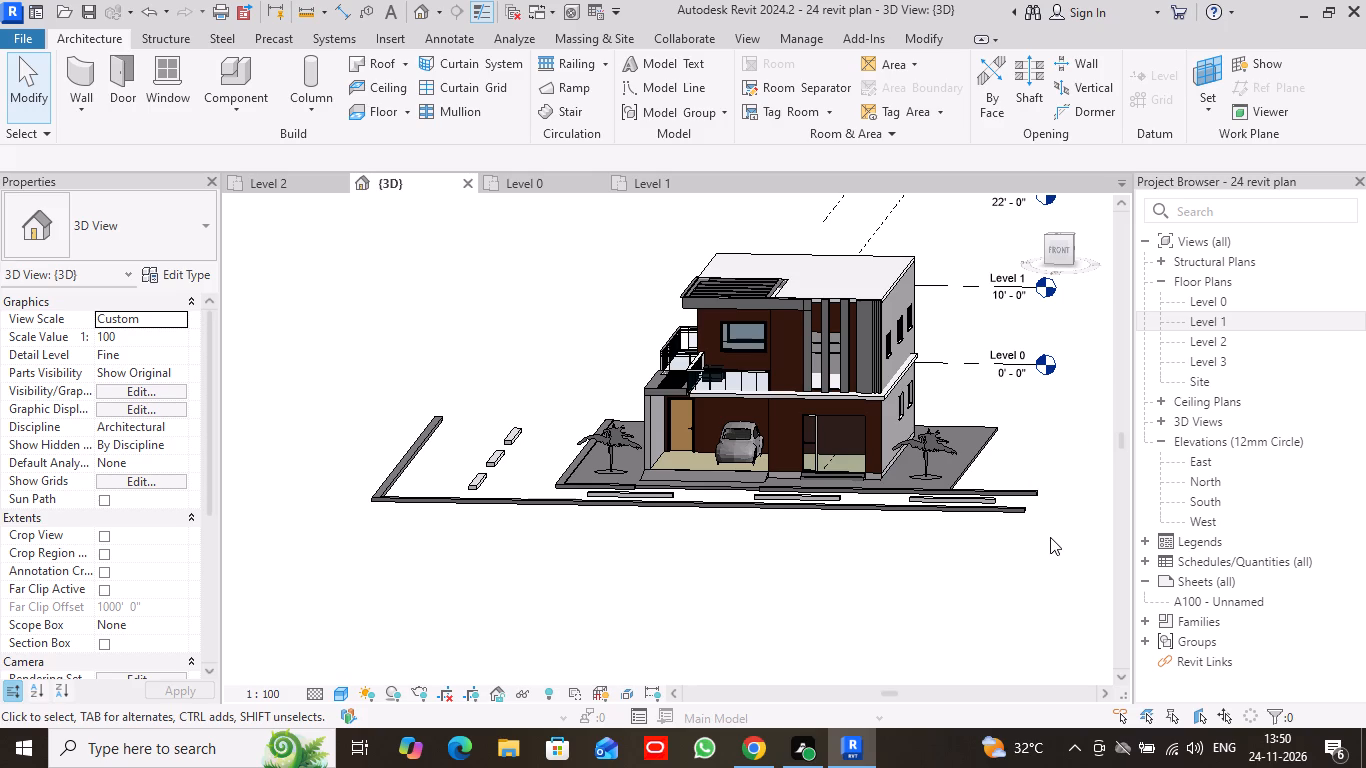
scroll(1064, 449, "down", 2)
middle_click_drag(1064, 449, 955, 465)
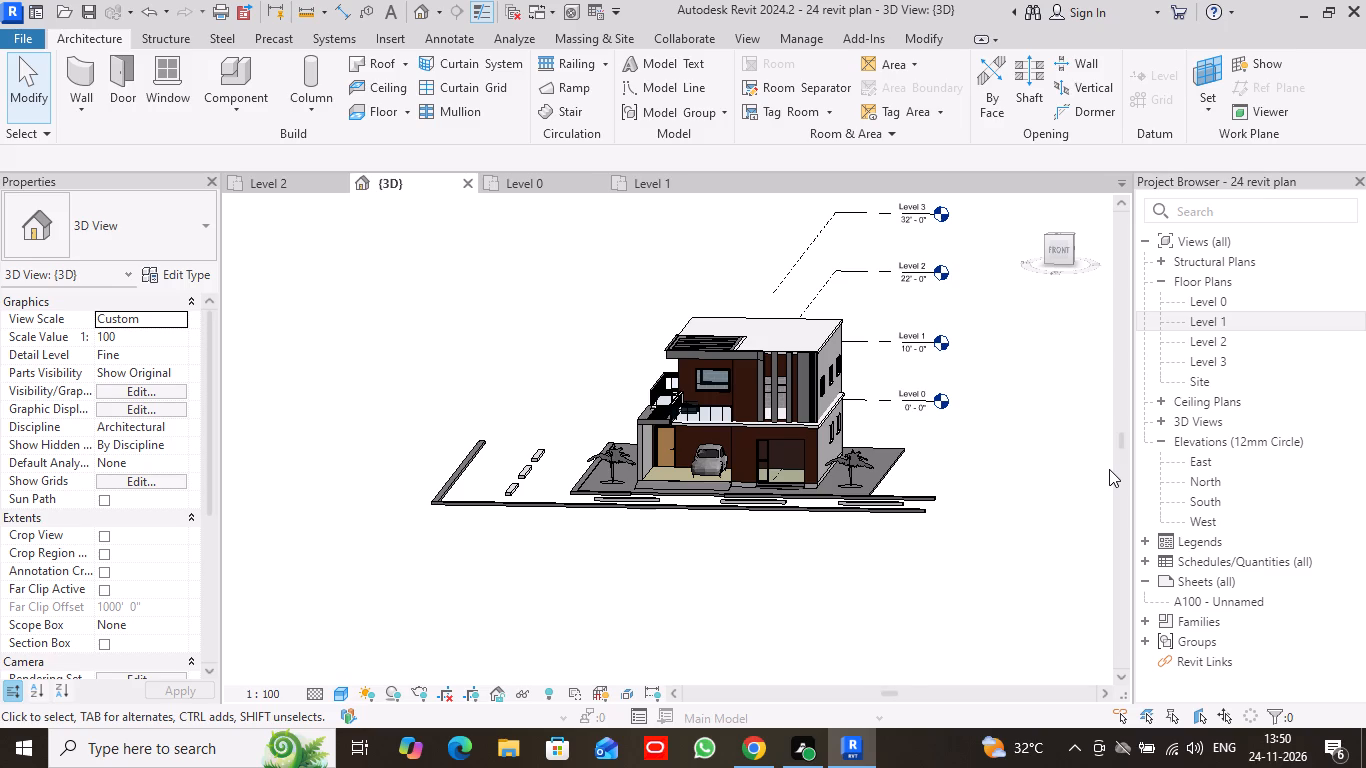
scroll(803, 524, "up", 4)
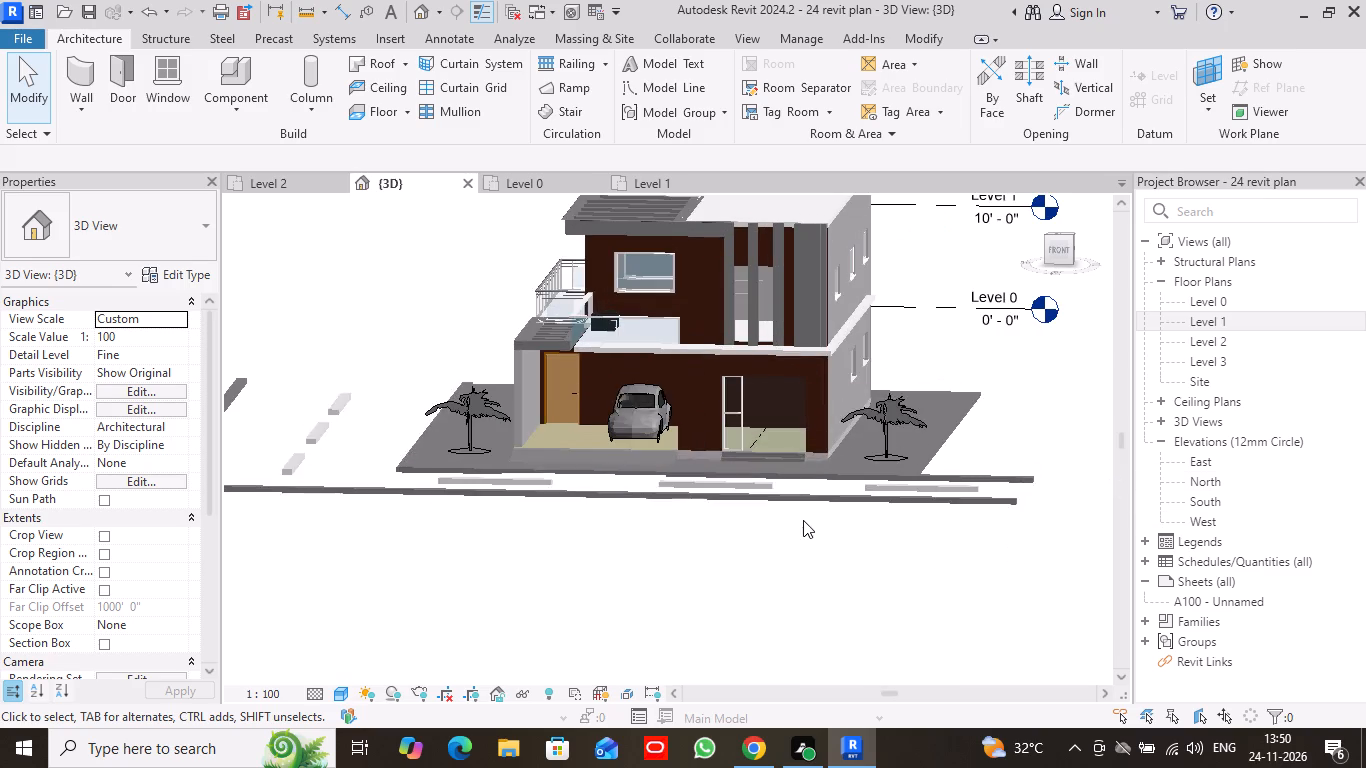
scroll(885, 417, "up", 3)
scroll(988, 401, "down", 5)
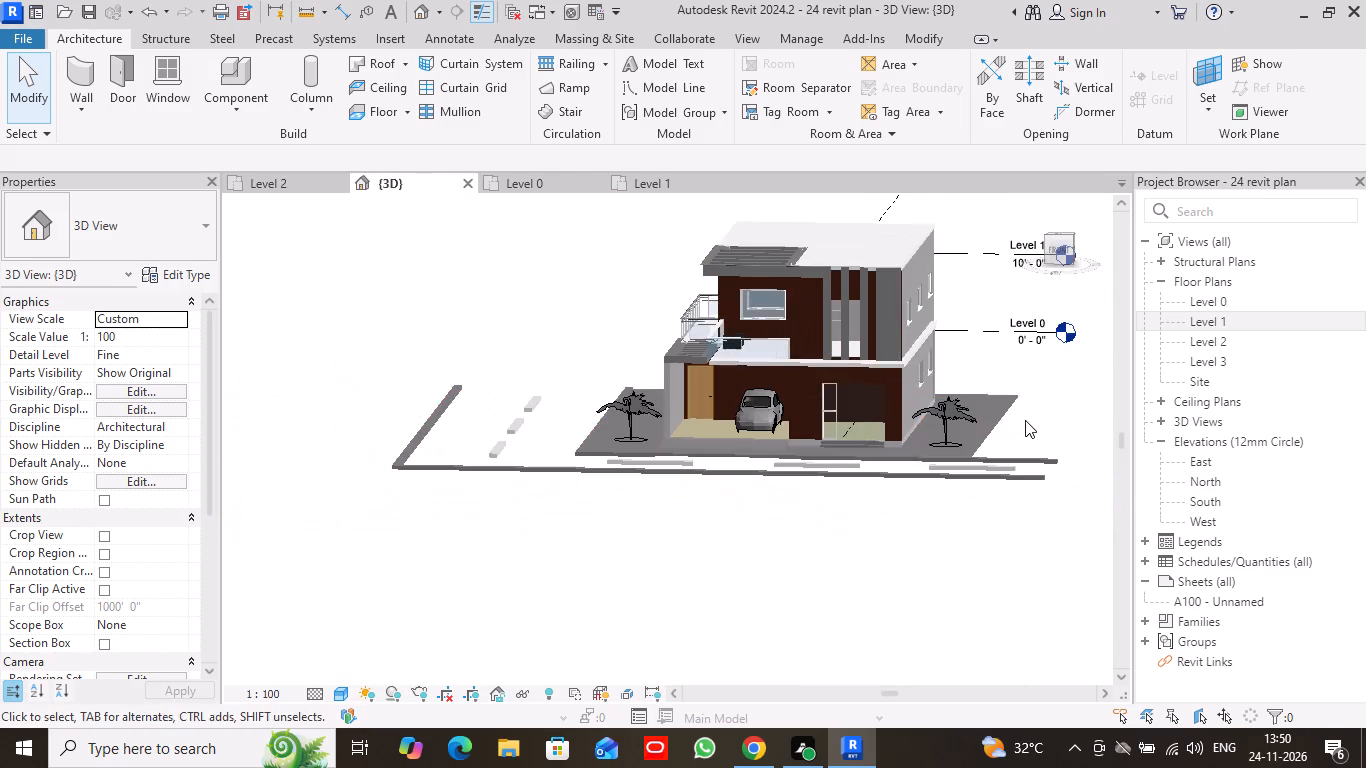
middle_click_drag(1025, 420, 1013, 453)
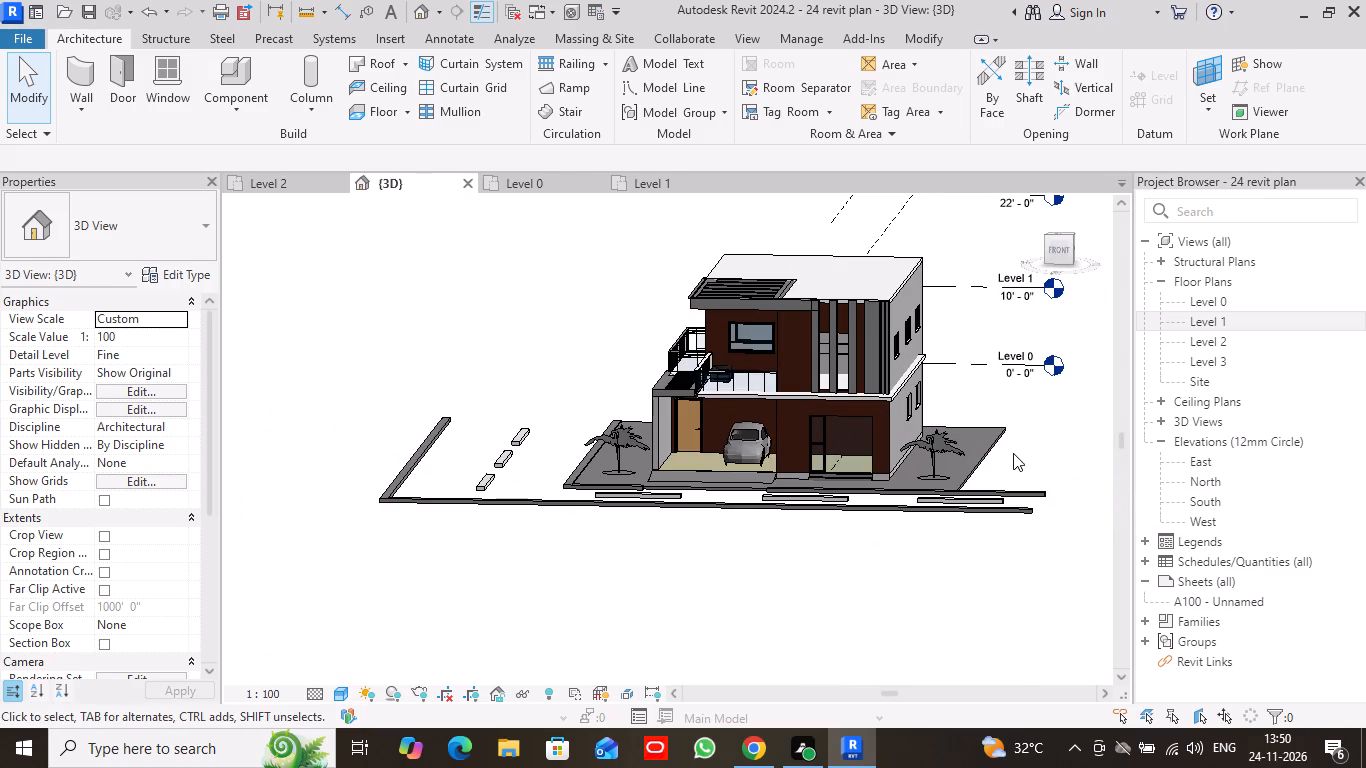
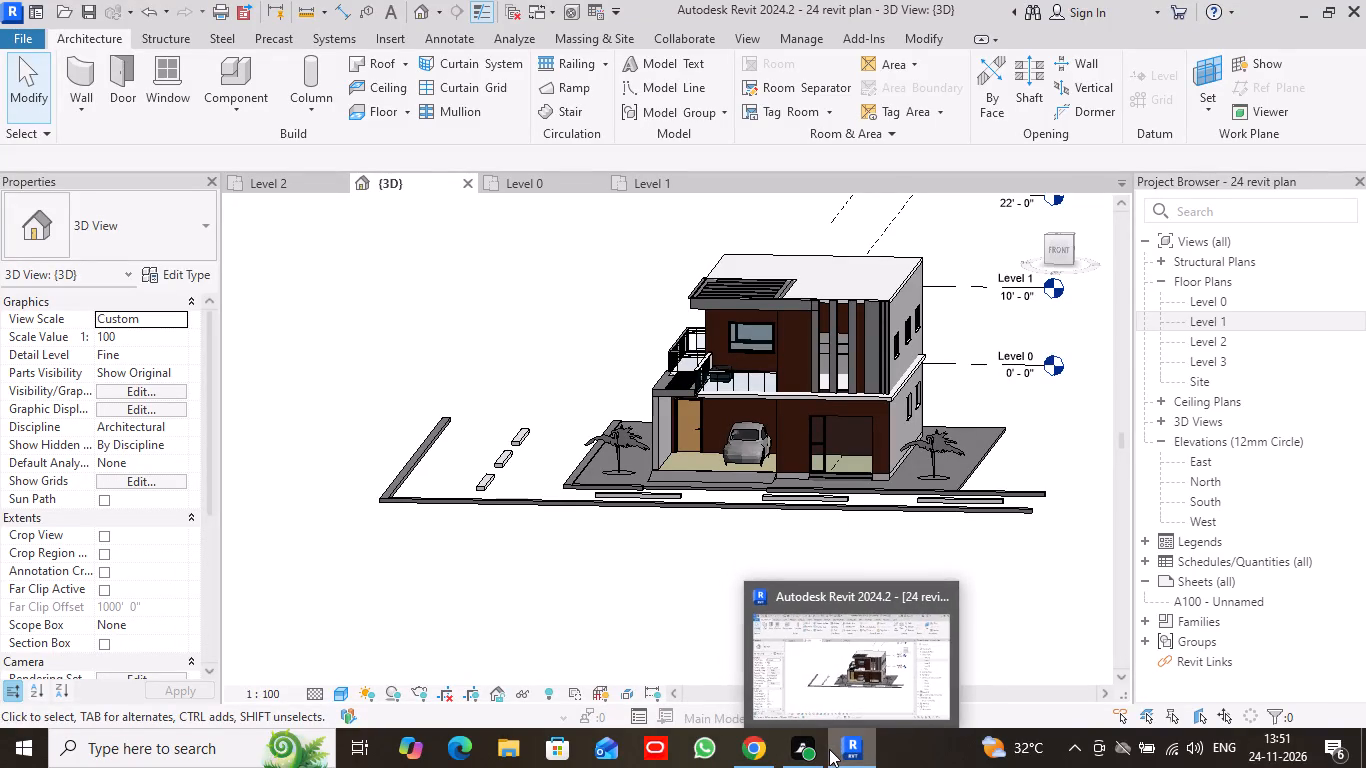
Close the open Level 1, Level 0 and Level 2 plan views, keeping only the 3D view open.
scroll(1009, 595, "down", 1)
middle_click_drag(1009, 595, 901, 622)
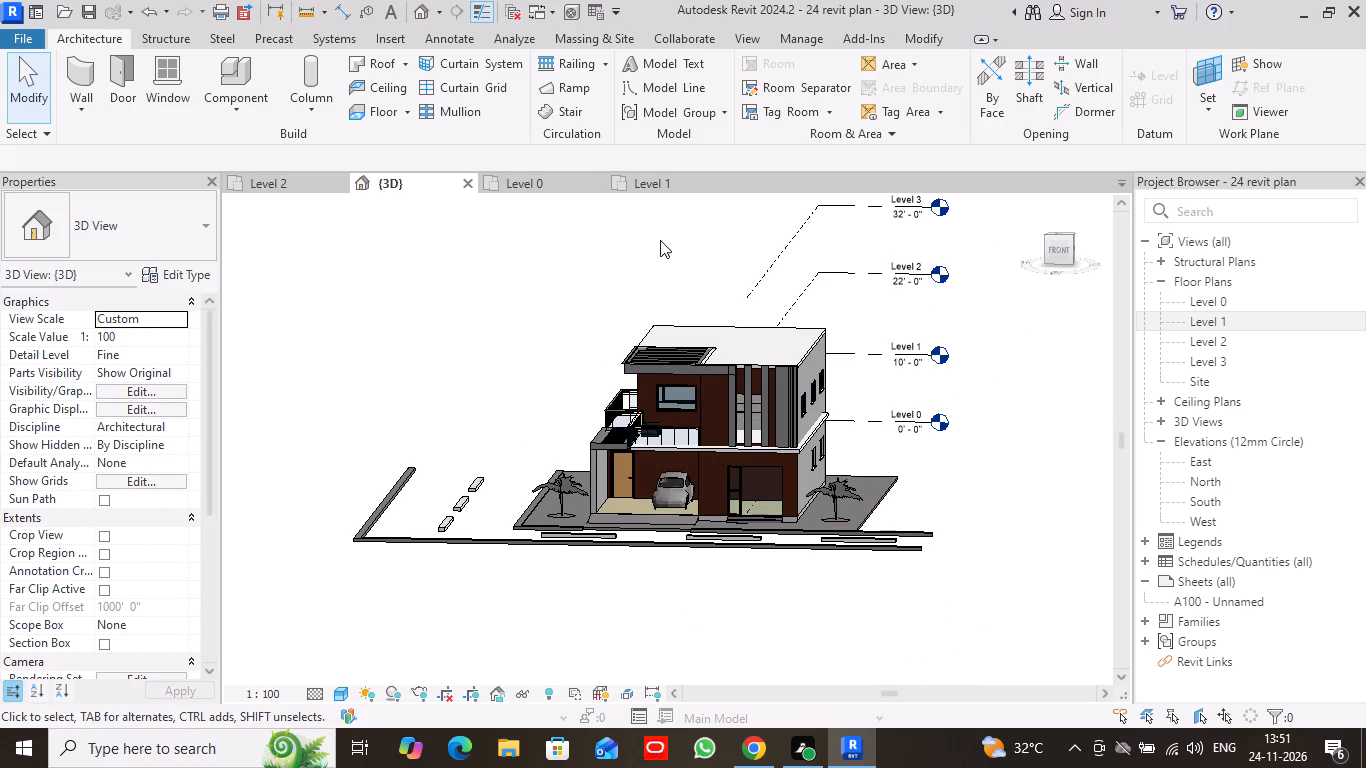
left_click(726, 183)
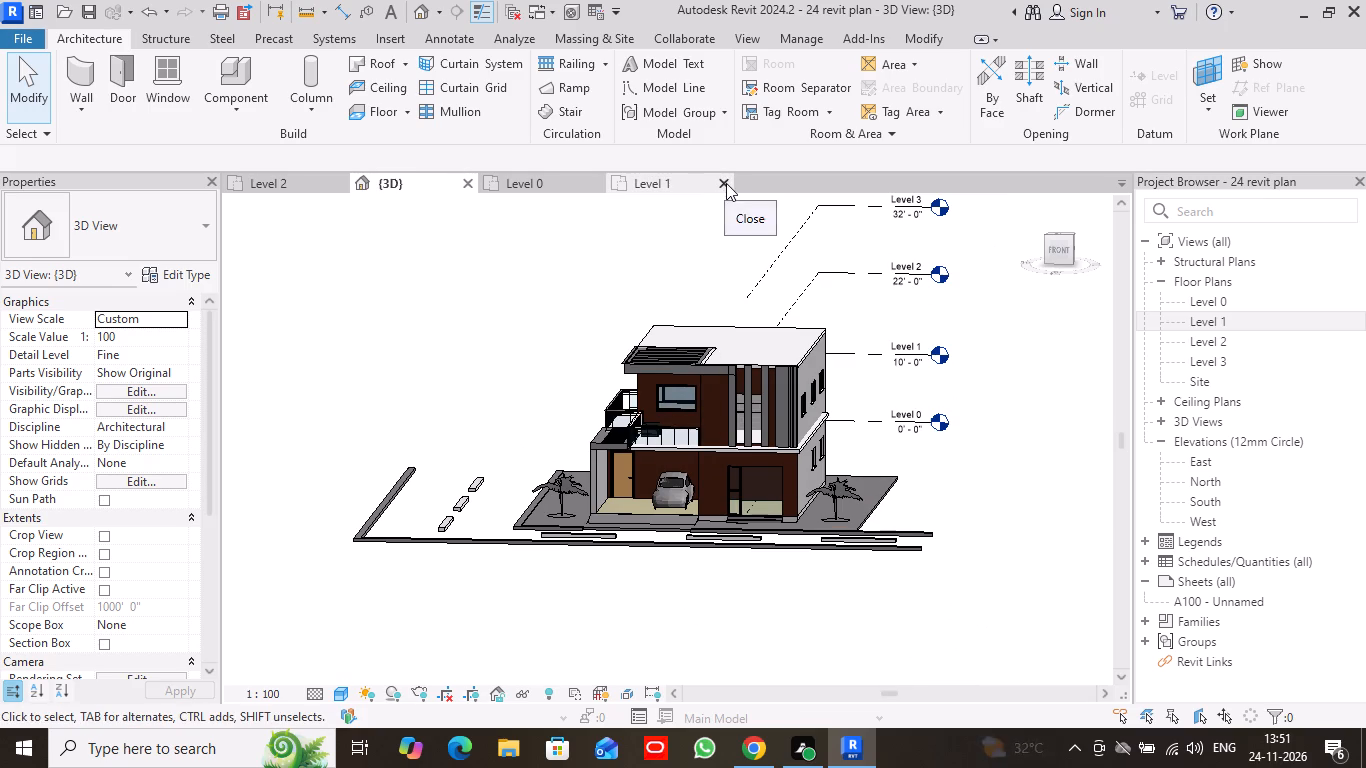
left_click(595, 183)
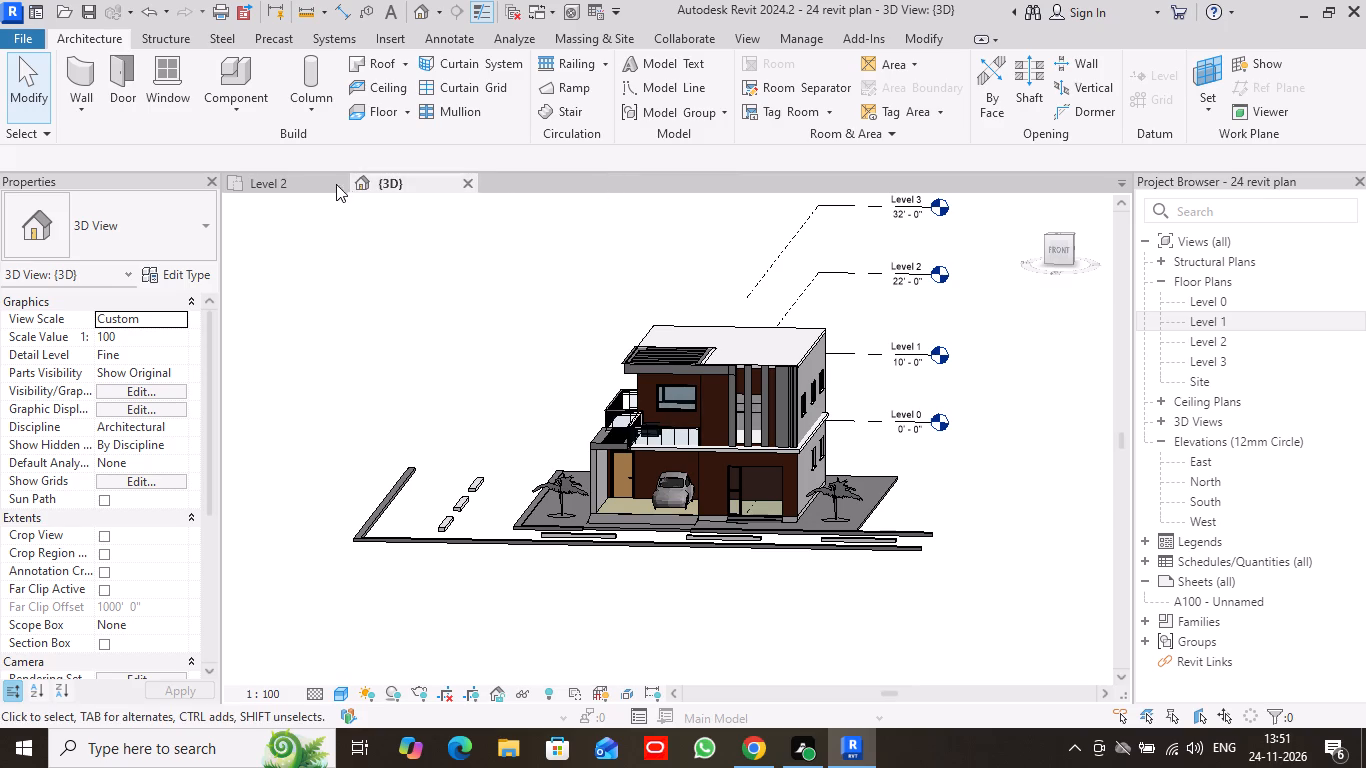
left_click(340, 180)
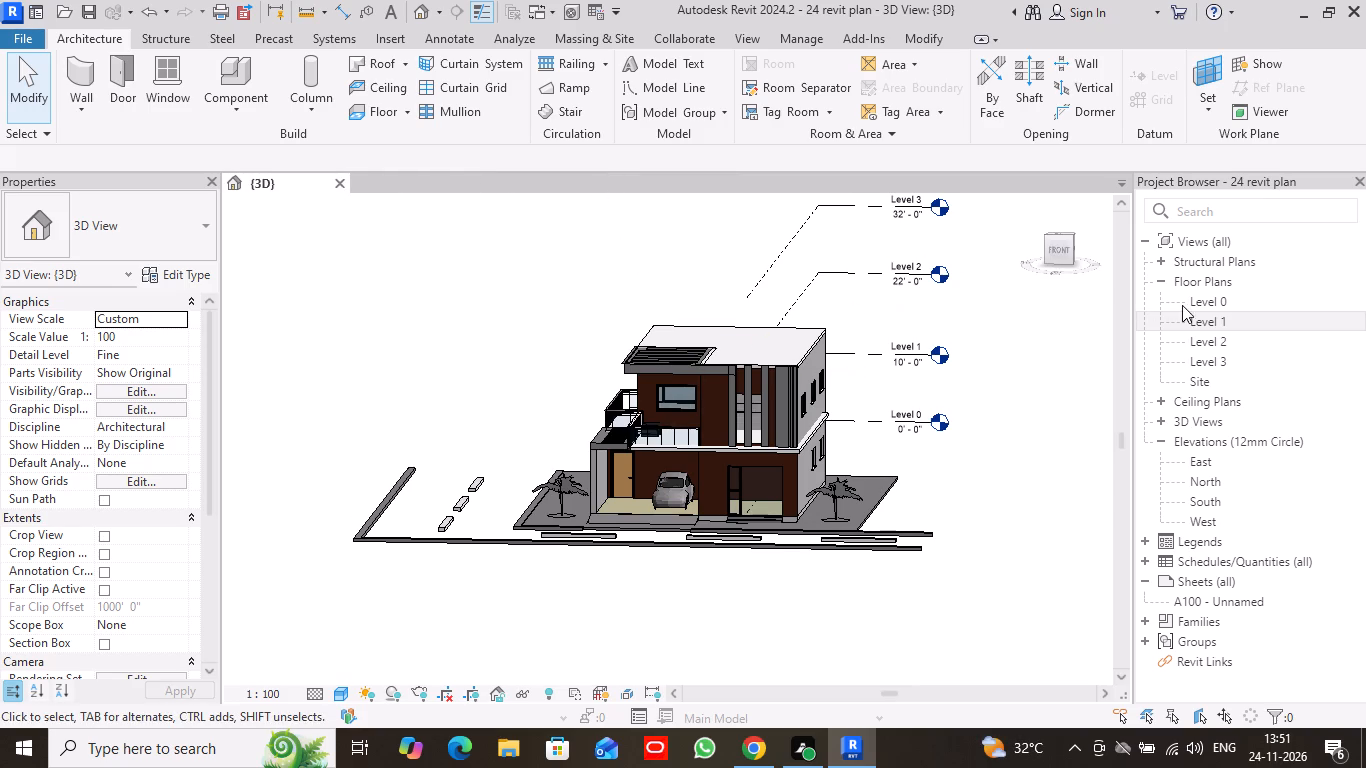
Examine the Level 1 floor plan's interior walls and the Level 2 floor plan.
double_click(1232, 318)
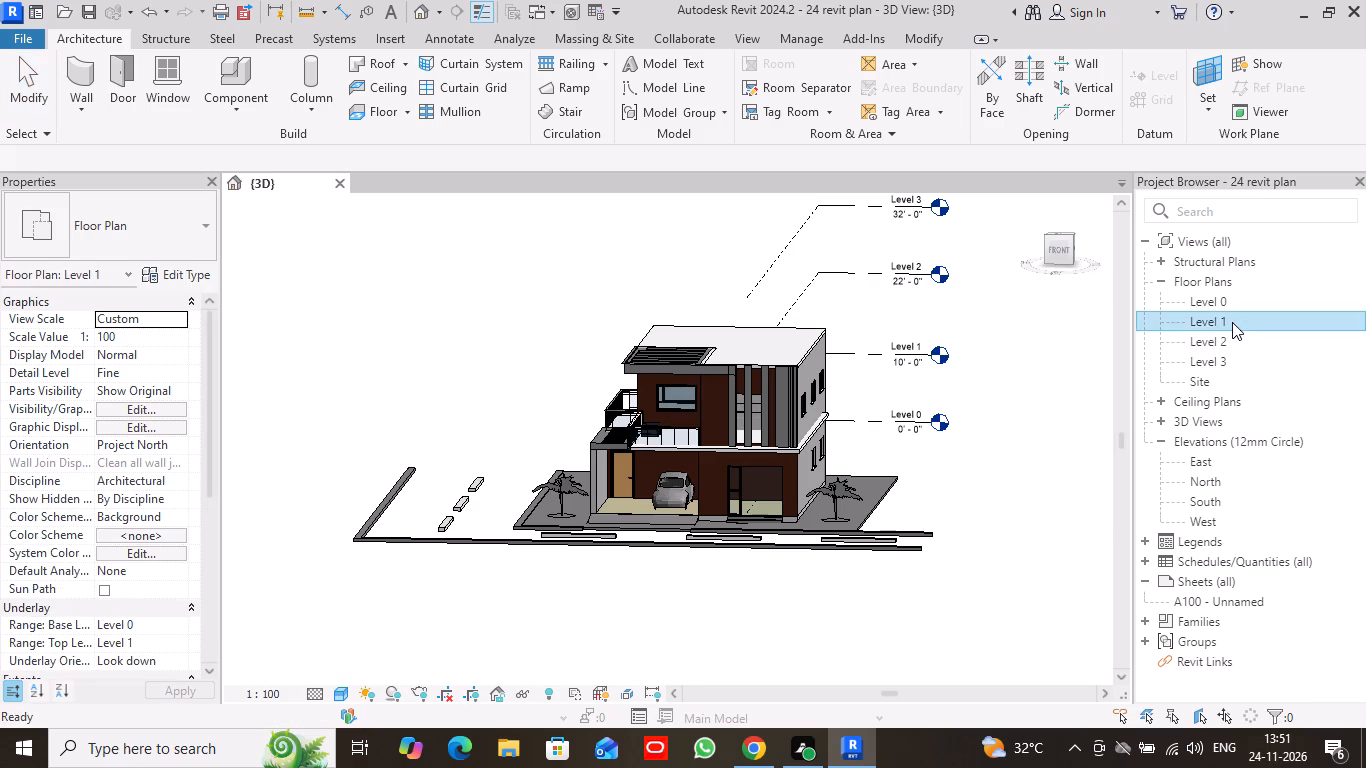
scroll(656, 418, "up", 5)
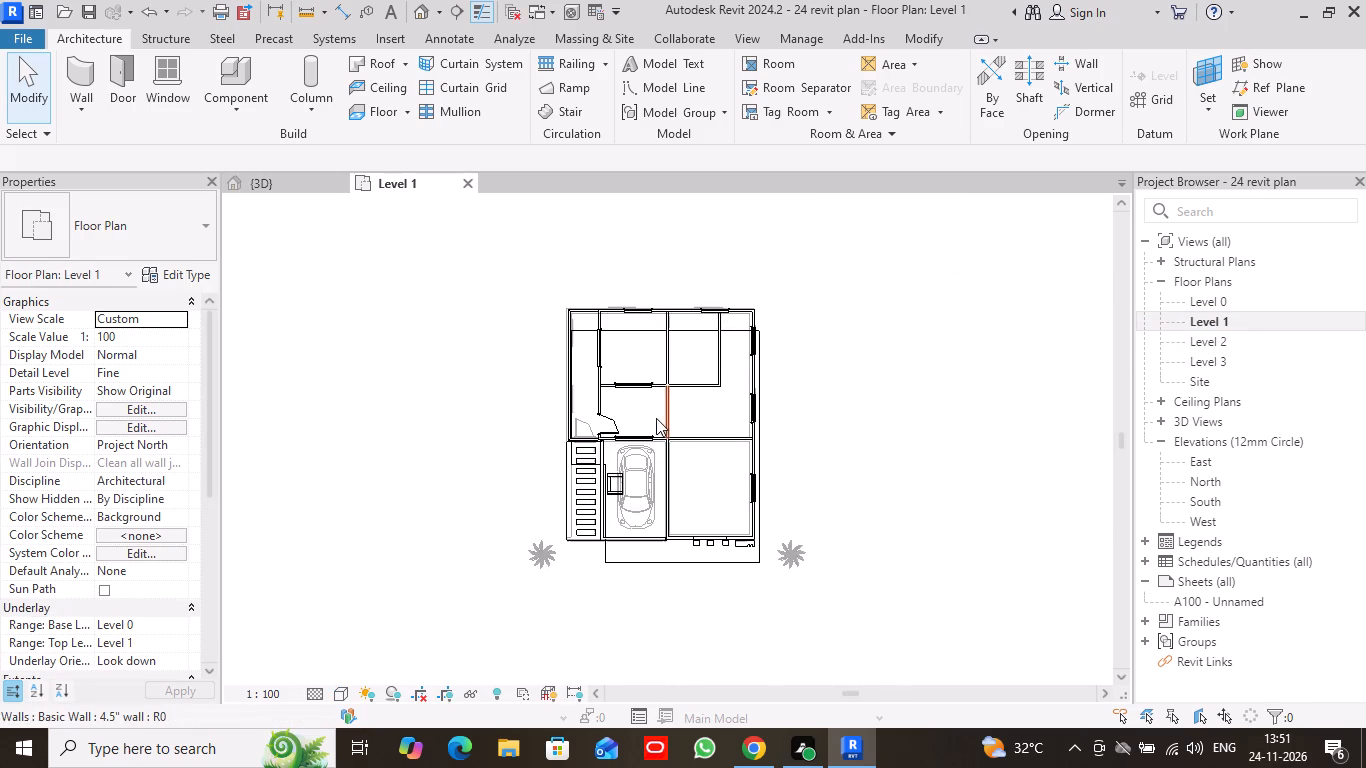
scroll(656, 418, "up", 1)
scroll(656, 418, "down", 1)
scroll(656, 418, "up", 1)
scroll(656, 418, "down", 1)
scroll(656, 418, "up", 2)
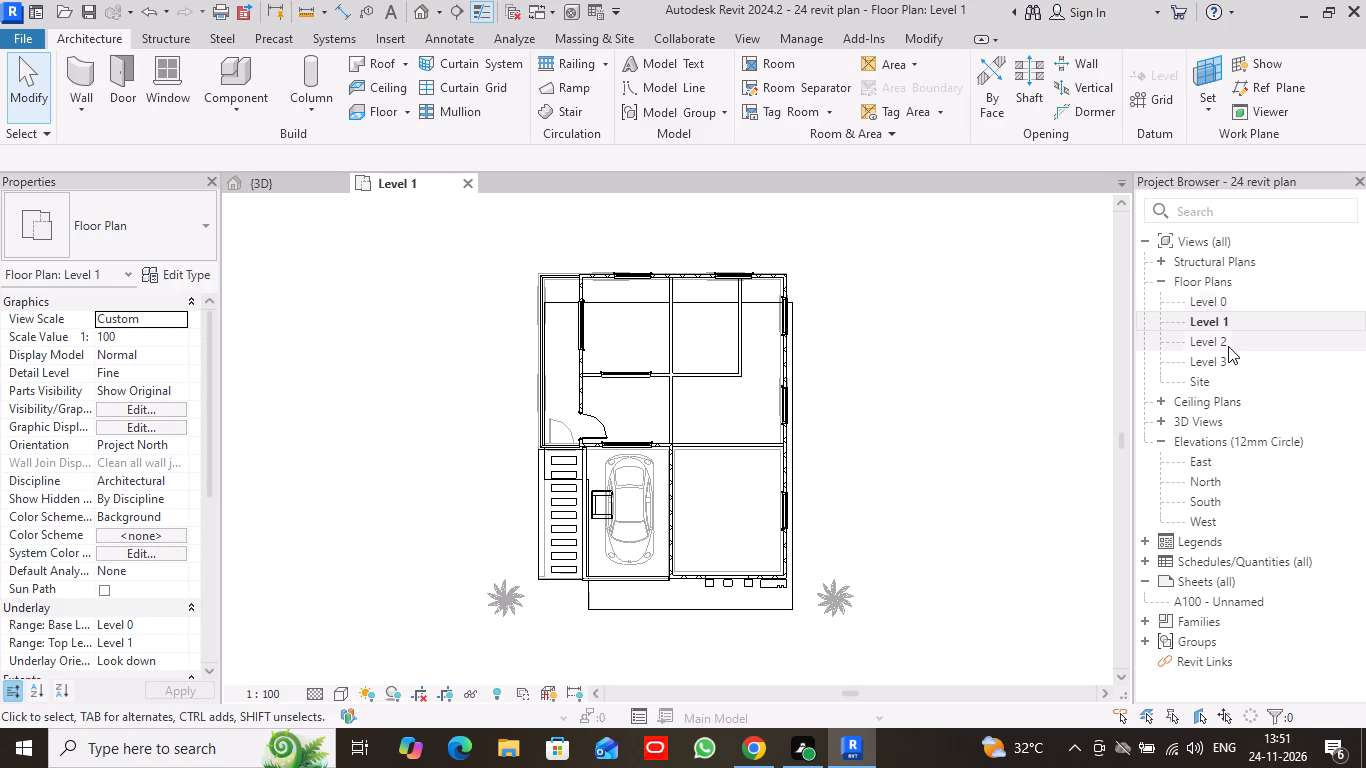
double_click(1228, 346)
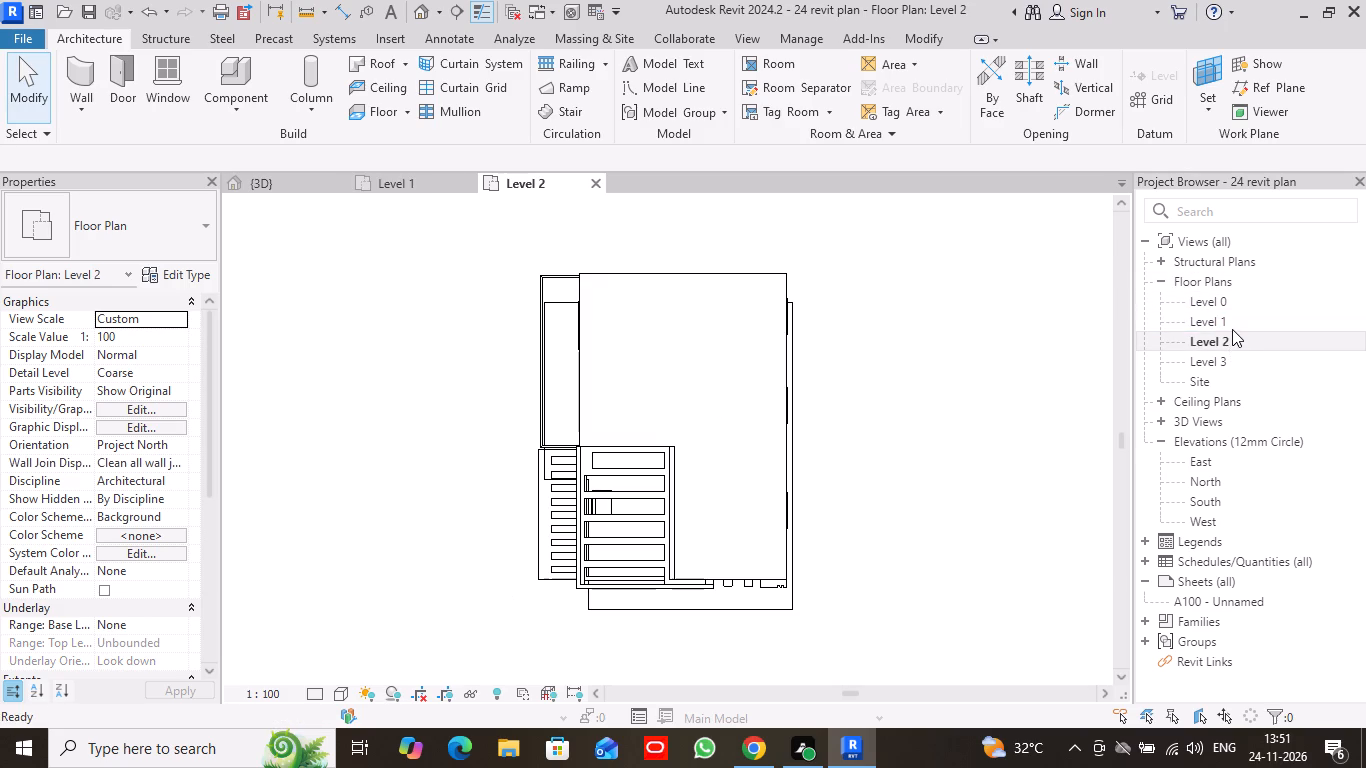
In the Level 1 floor plan, set the top constraint of the five interior 4.5" walls to Up to level: Level 2.
double_click(1231, 328)
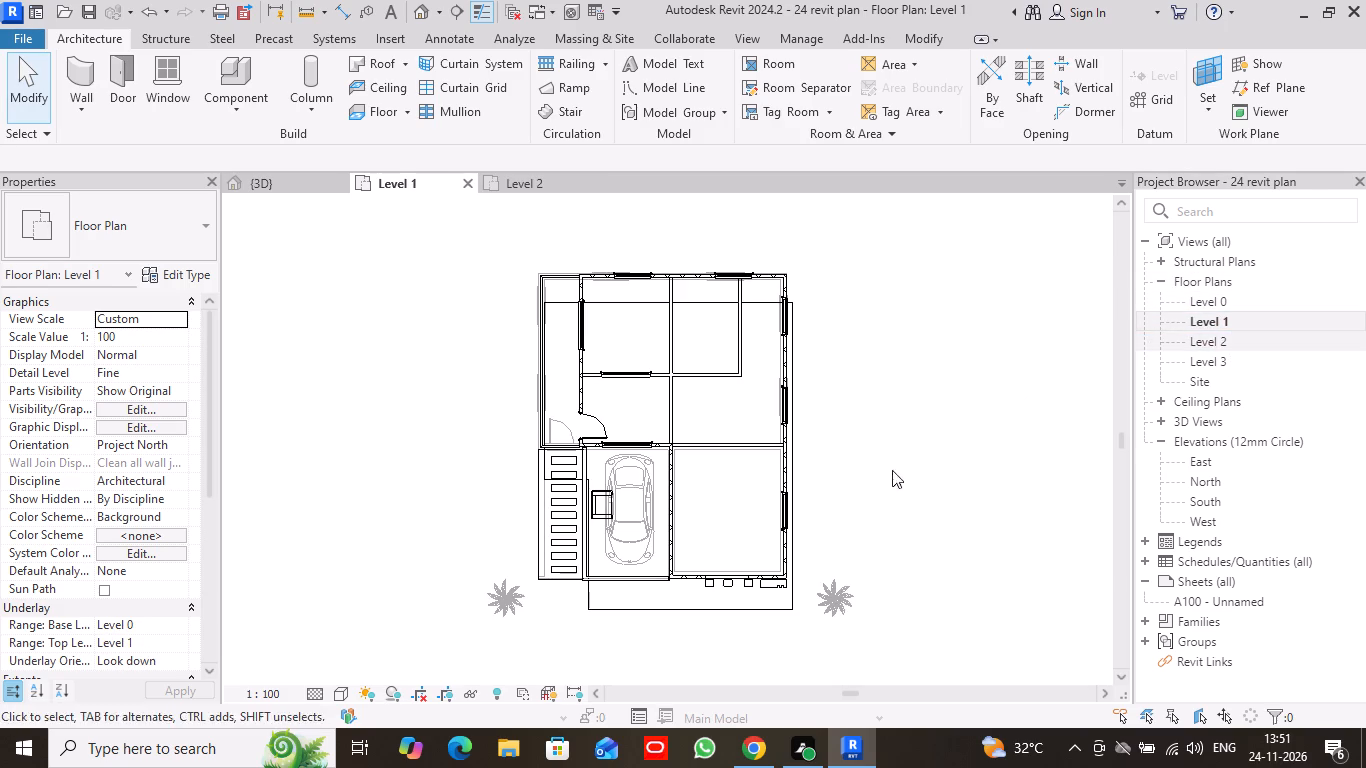
scroll(697, 499, "up", 2)
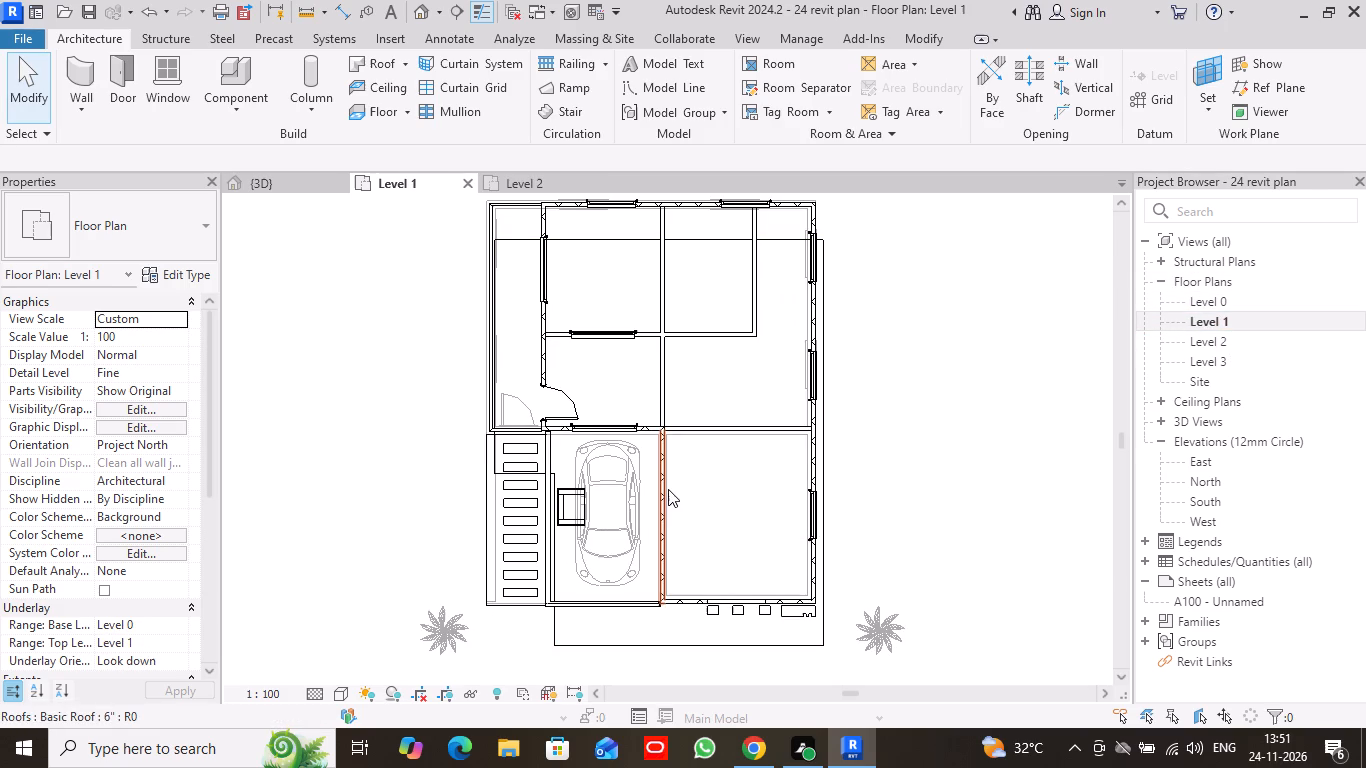
left_click(664, 300, "ctrl")
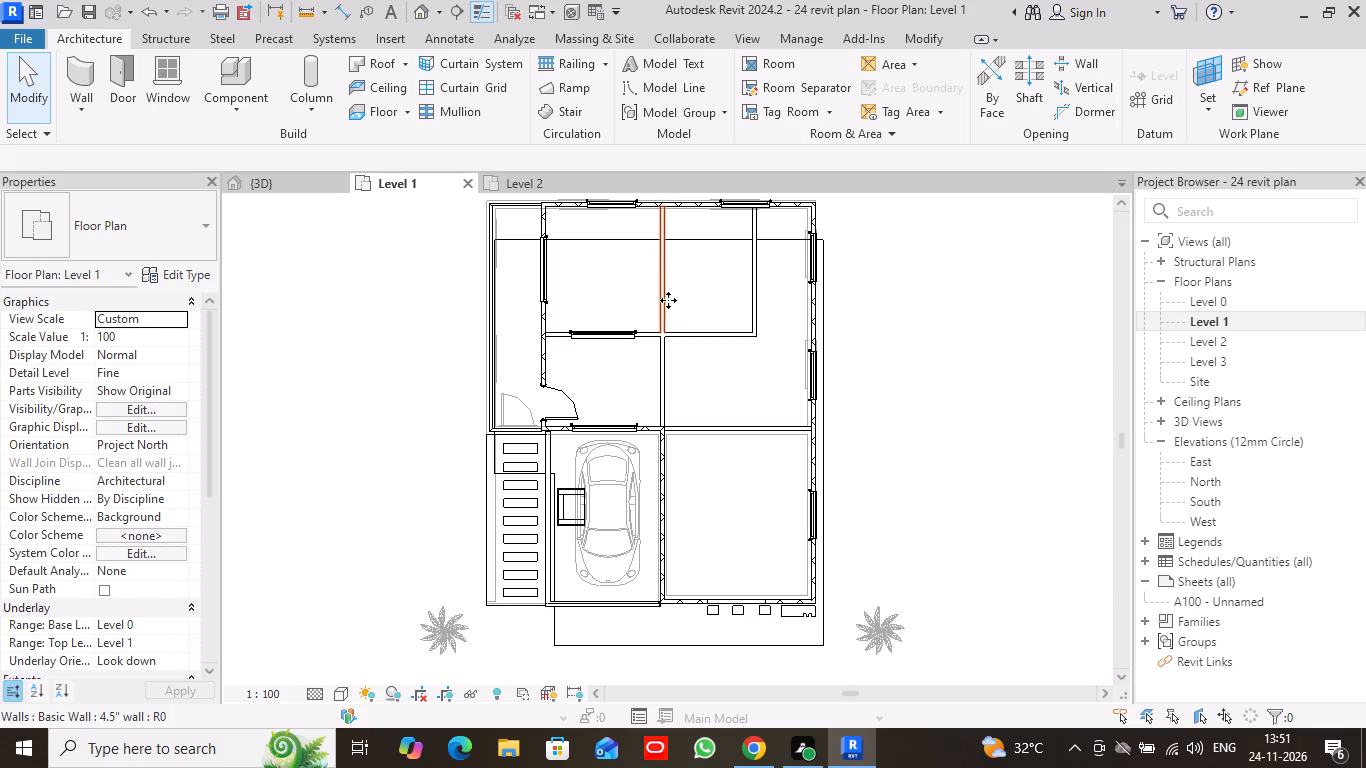
left_click(706, 332, "ctrl")
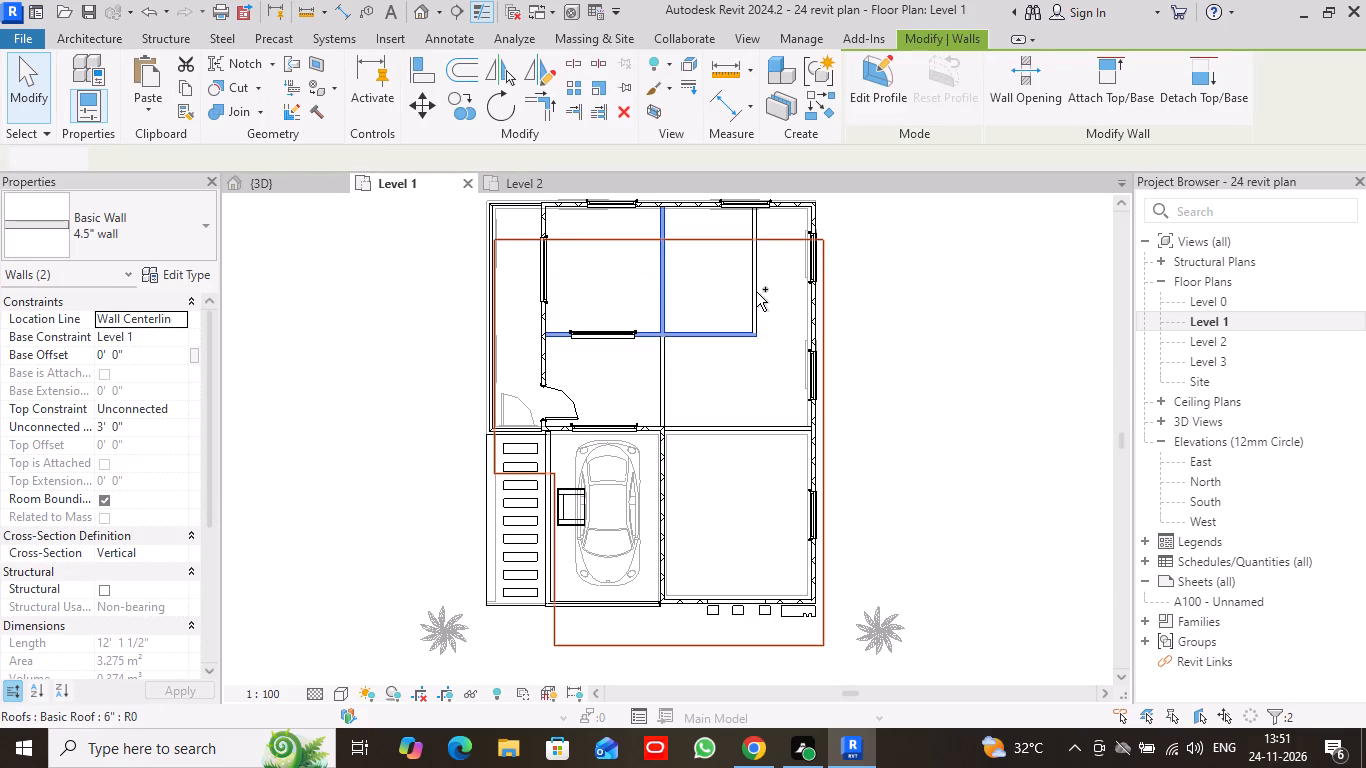
left_click(754, 287, "ctrl")
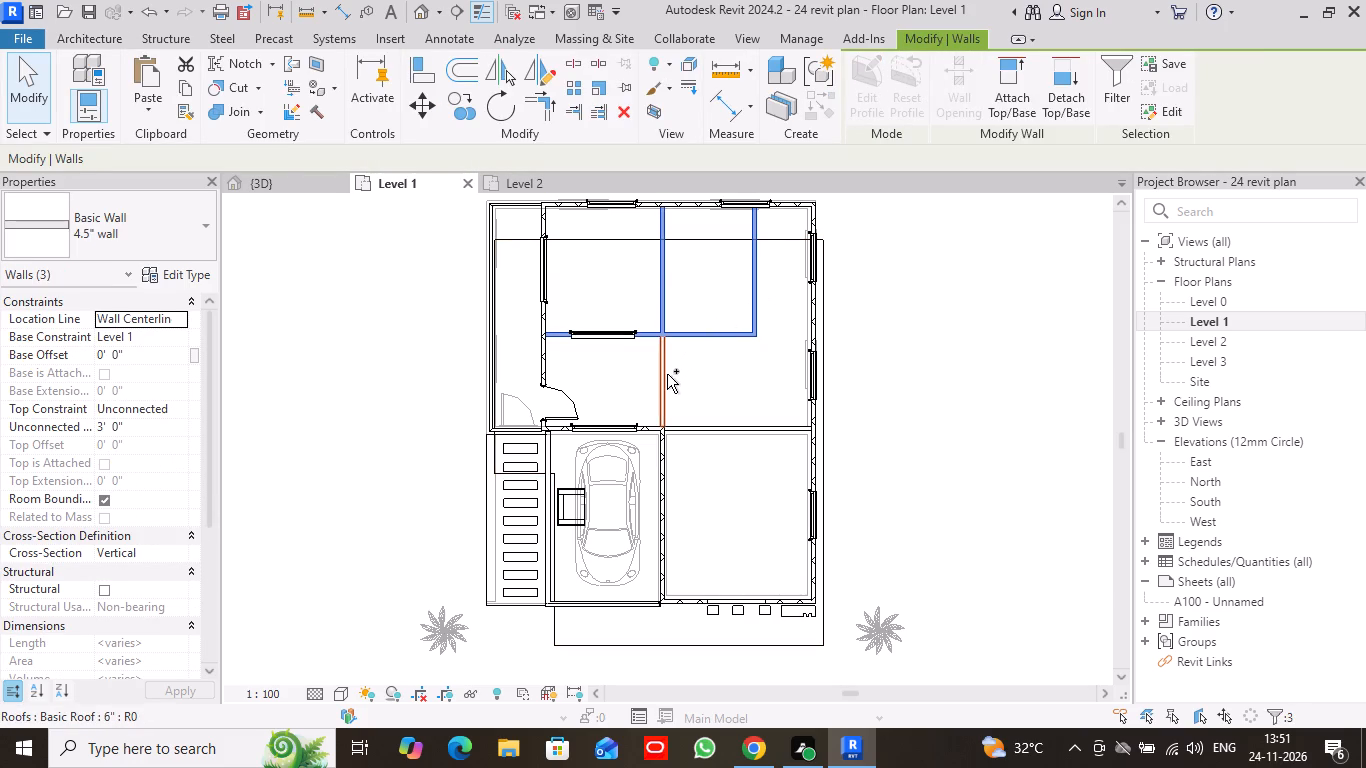
left_click(666, 378, "ctrl")
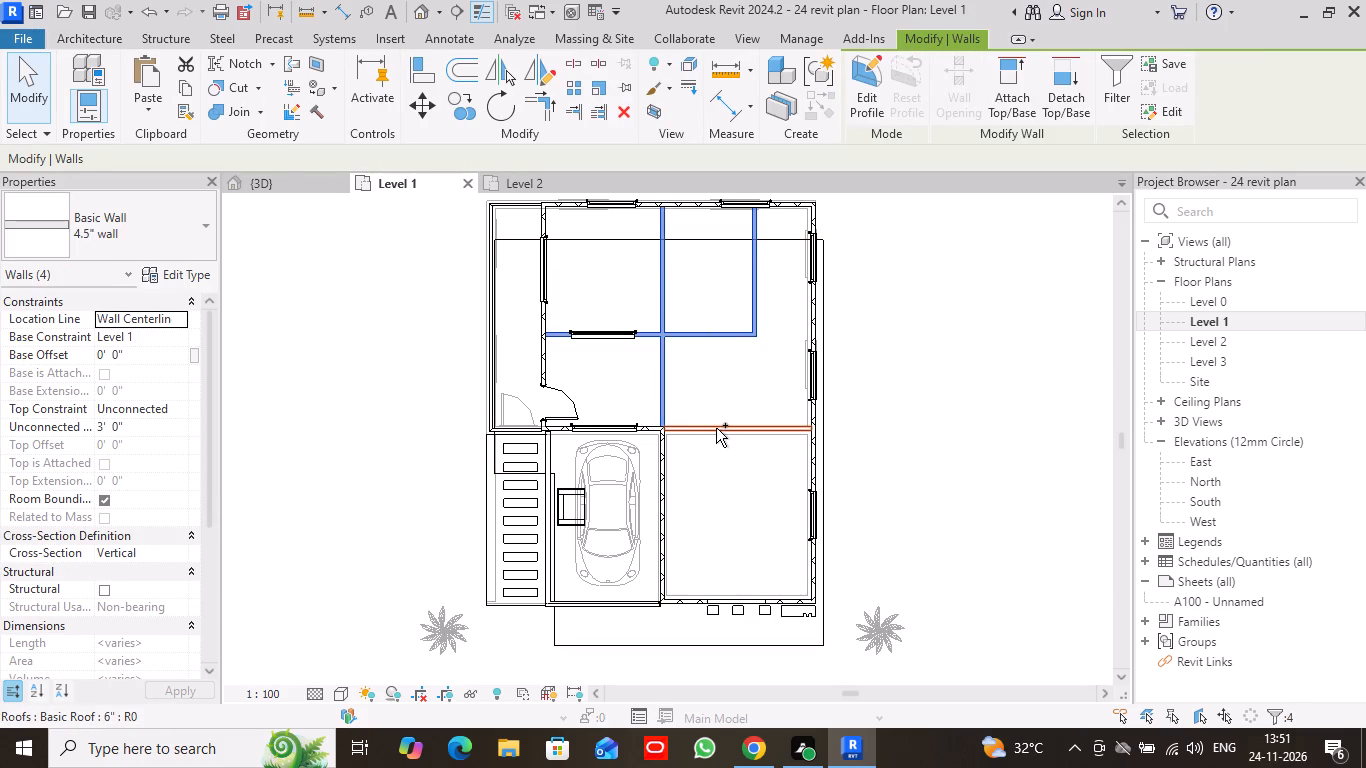
left_click(718, 427, "ctrl")
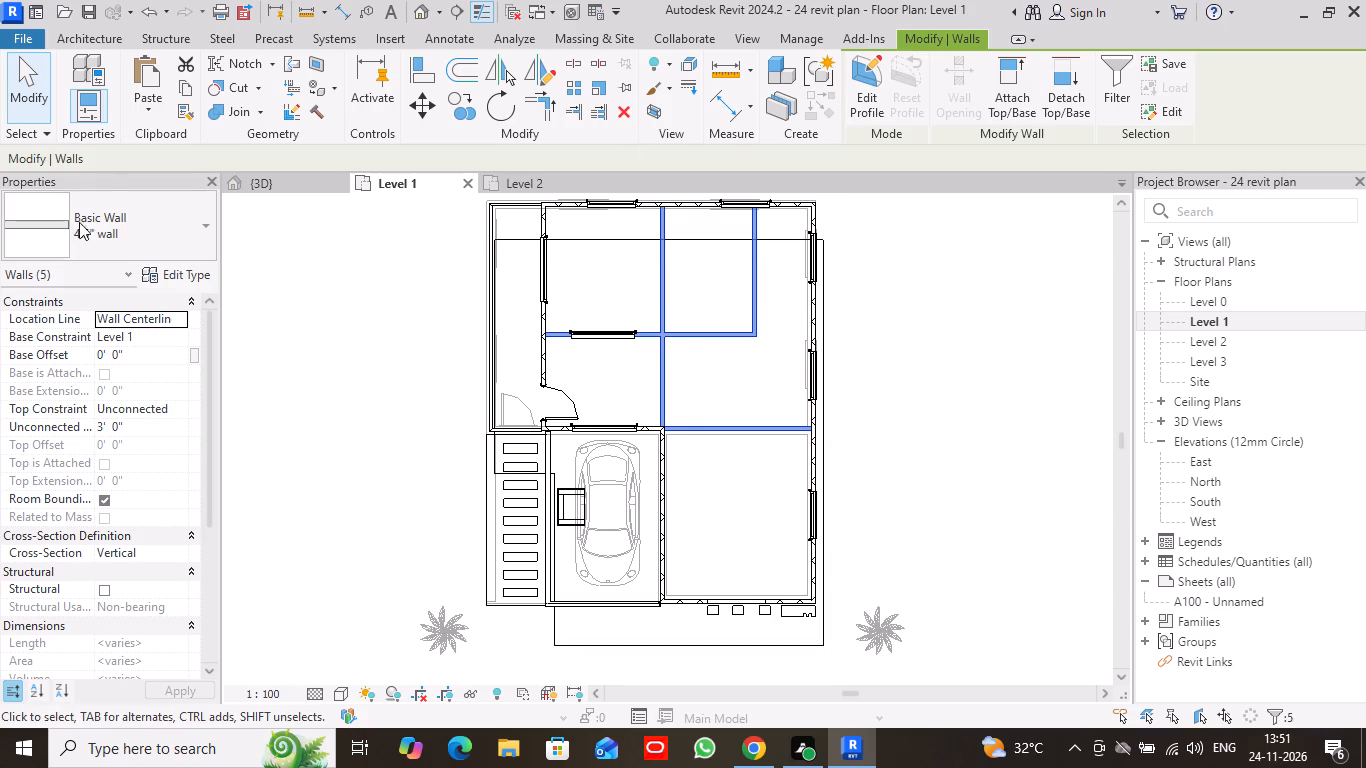
left_click(182, 410)
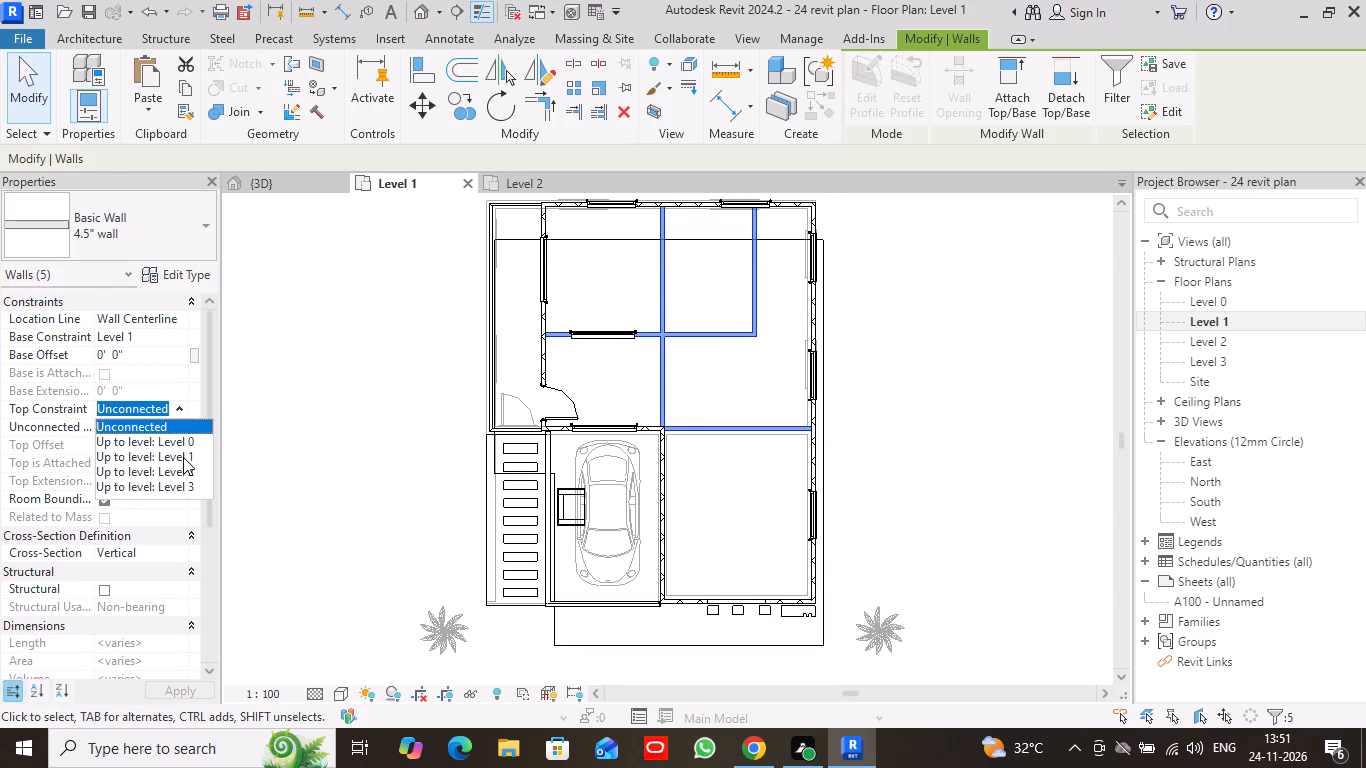
left_click(191, 471)
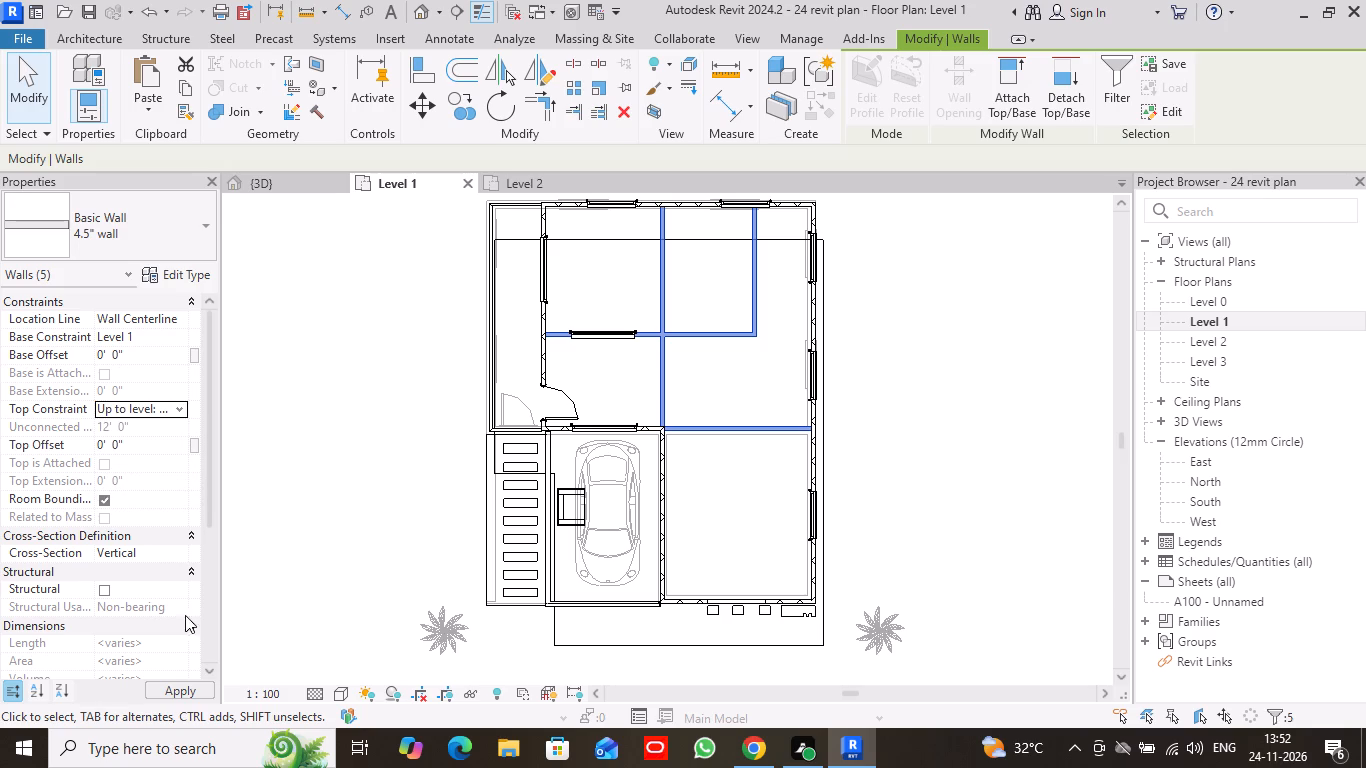
left_click(188, 693)
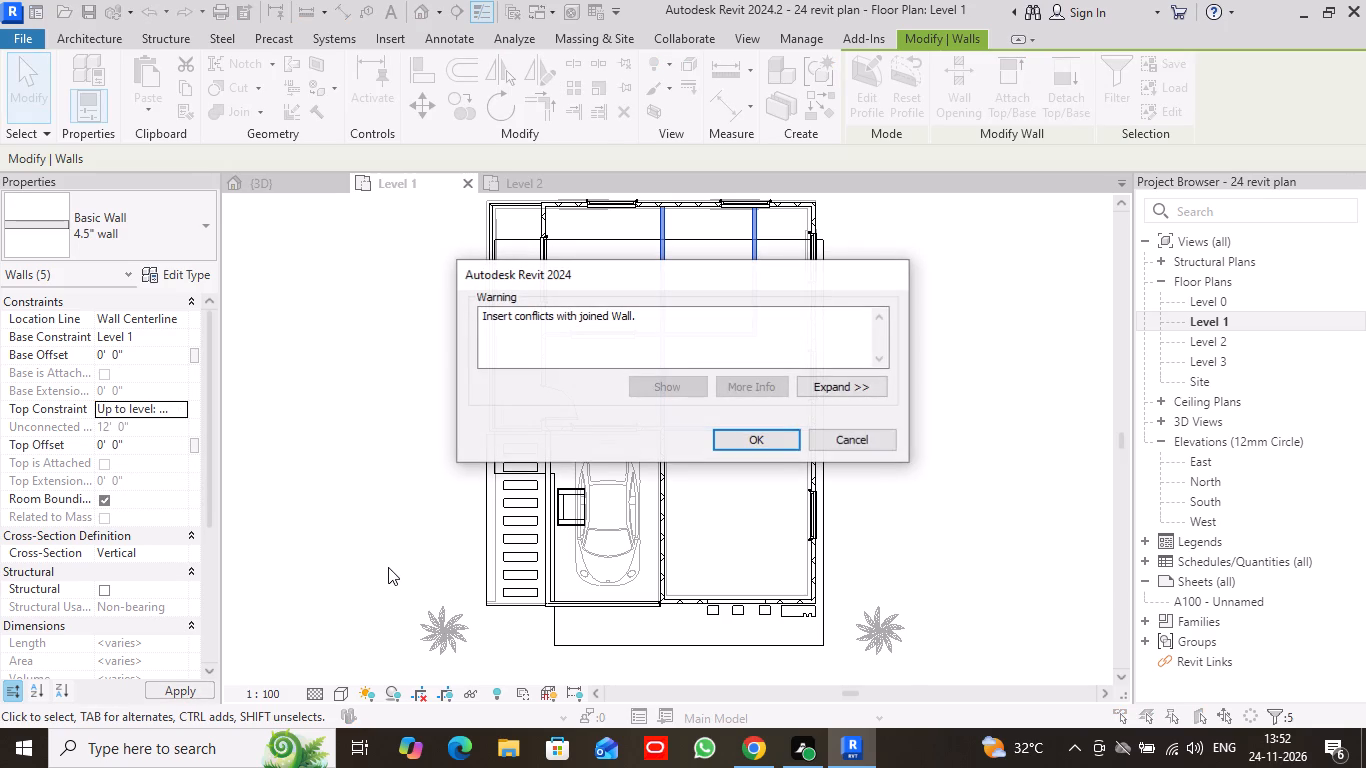
left_click(768, 443)
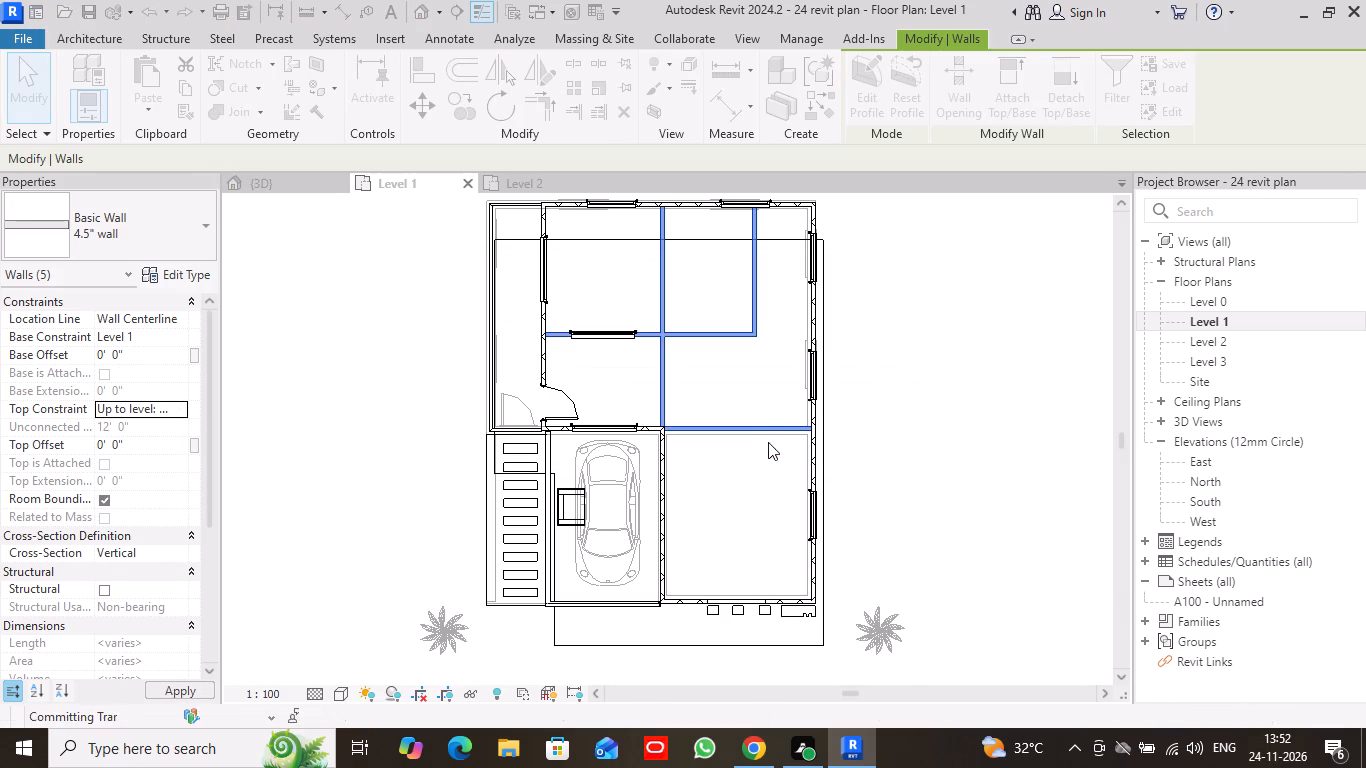
Check the upper-floor interior walls through the front openings of the house in the 3D view.
scroll(892, 444, "down", 1)
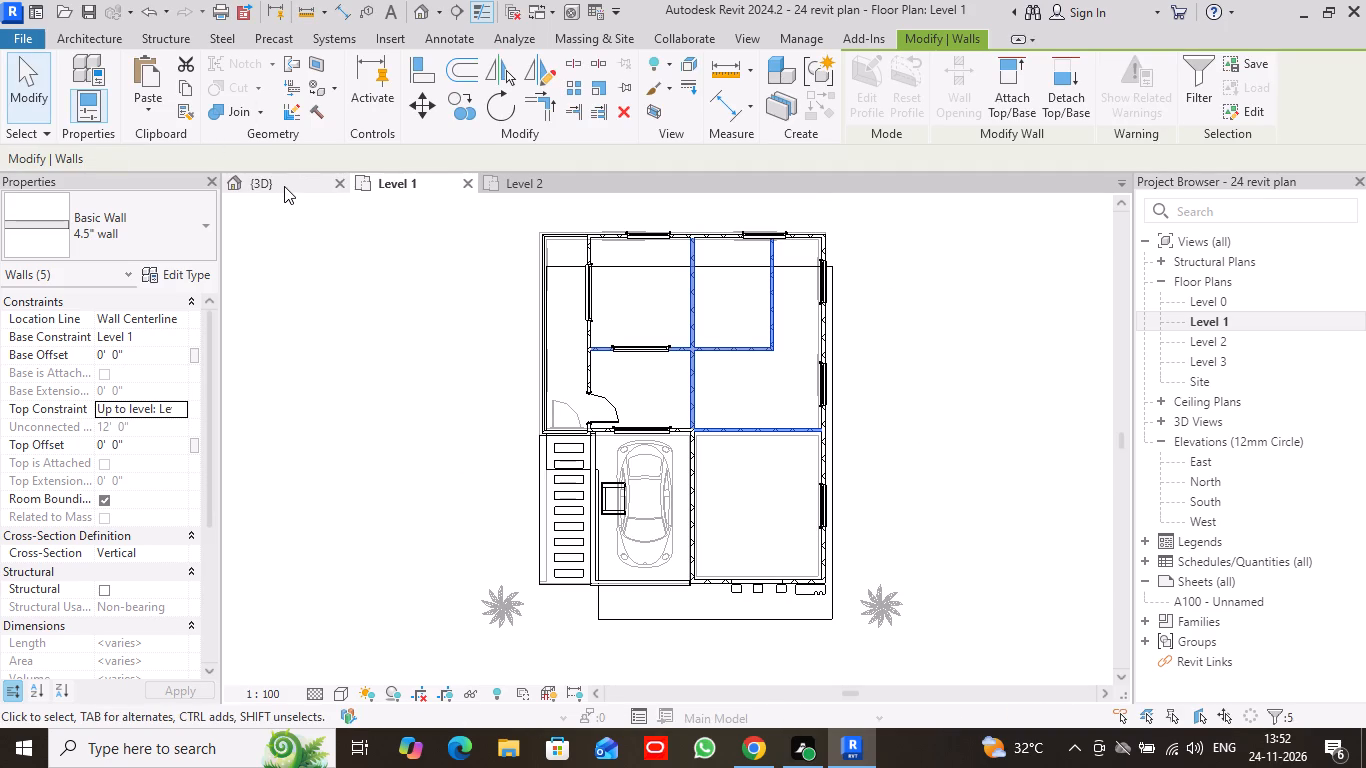
left_click(292, 185)
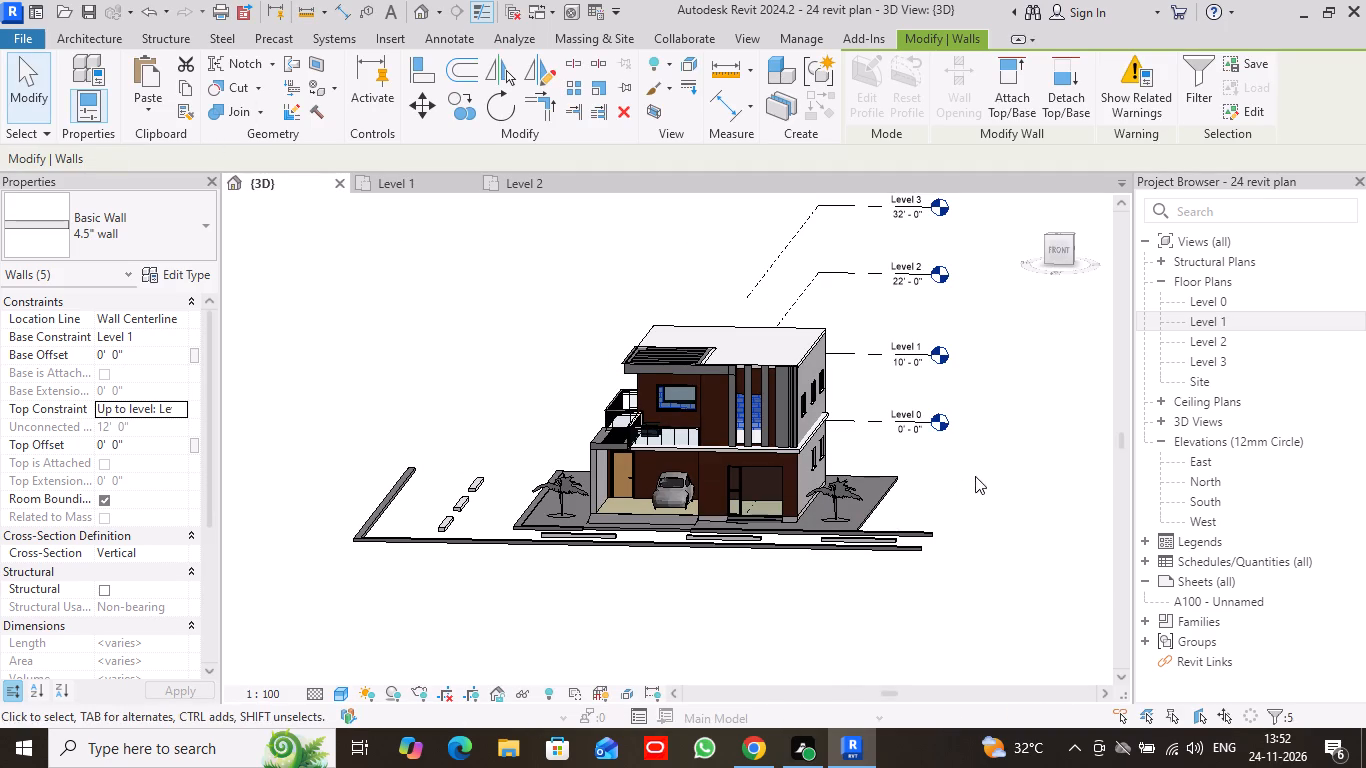
middle_click_drag(975, 476, 878, 458)
left_click(22, 114)
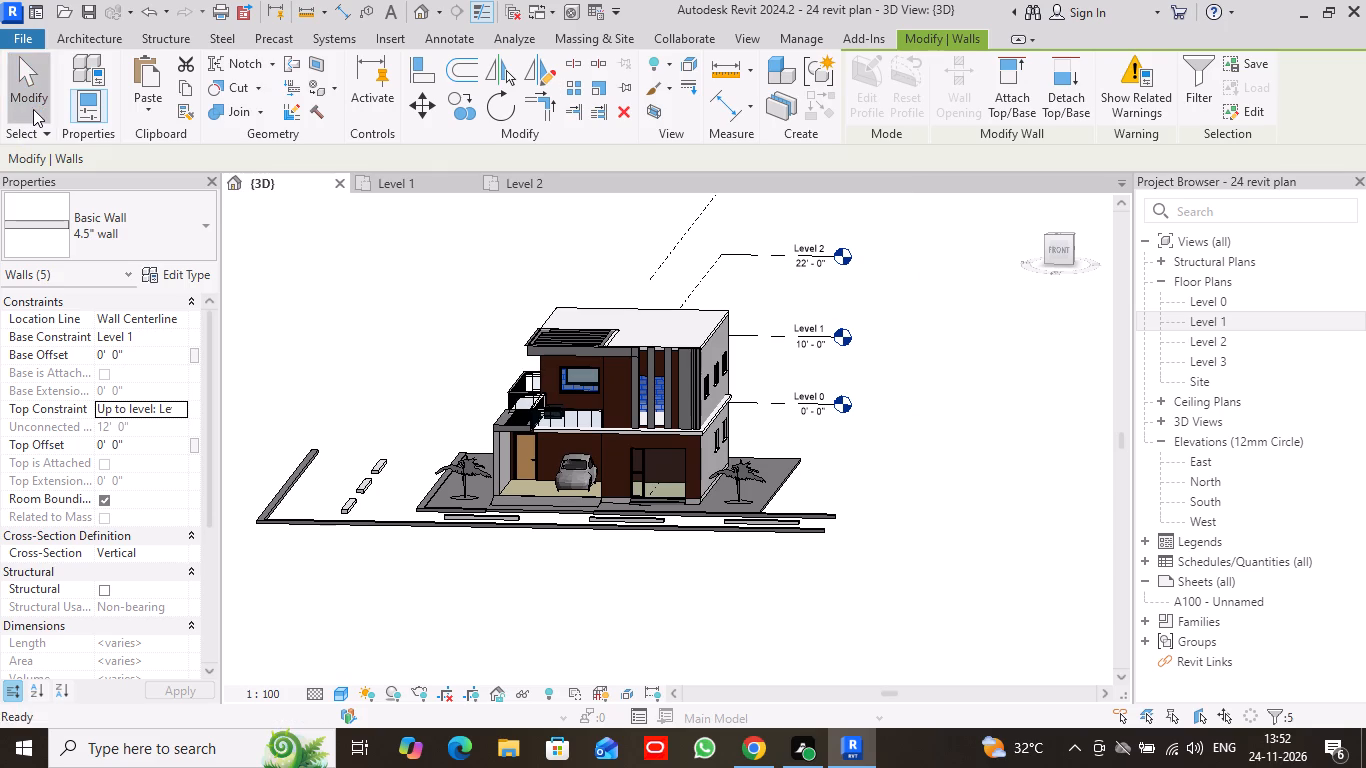
scroll(715, 414, "up", 4)
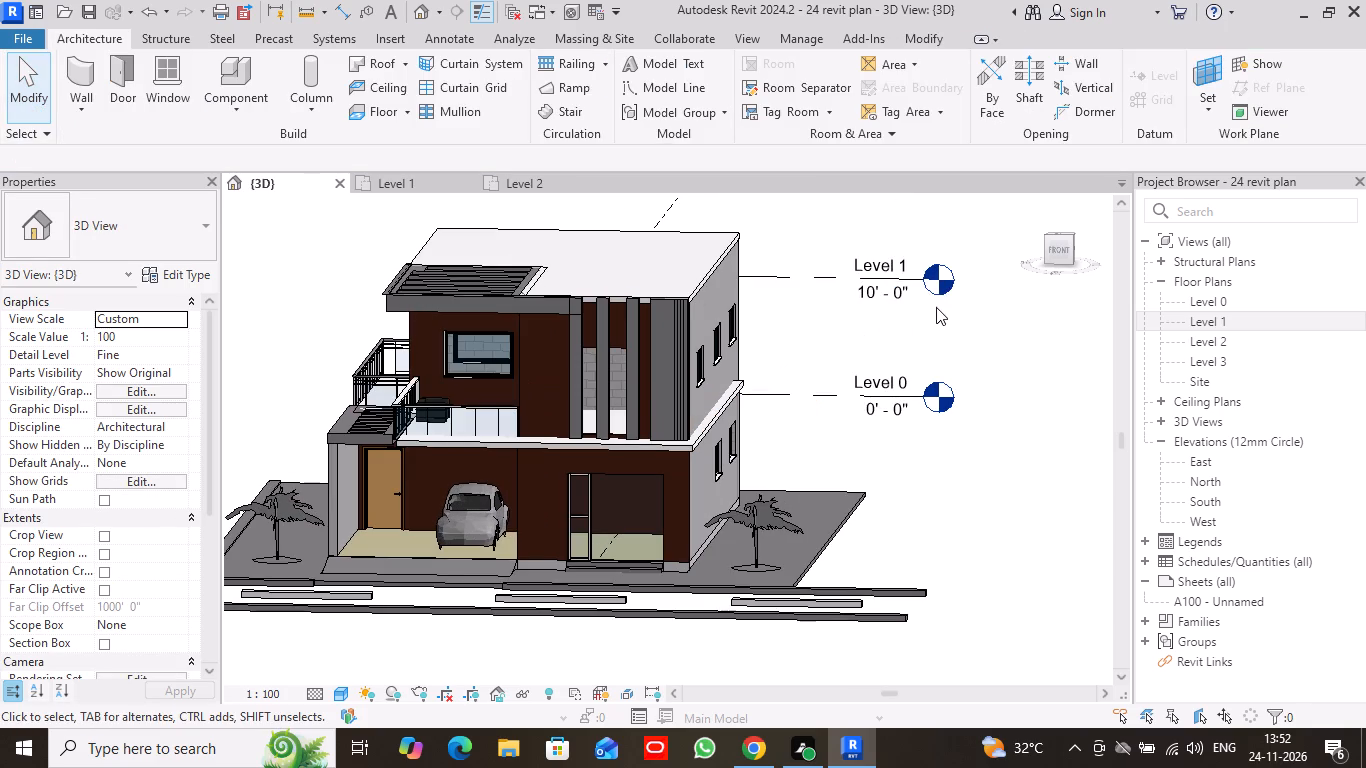
middle_click_drag(1052, 325, 1136, 323)
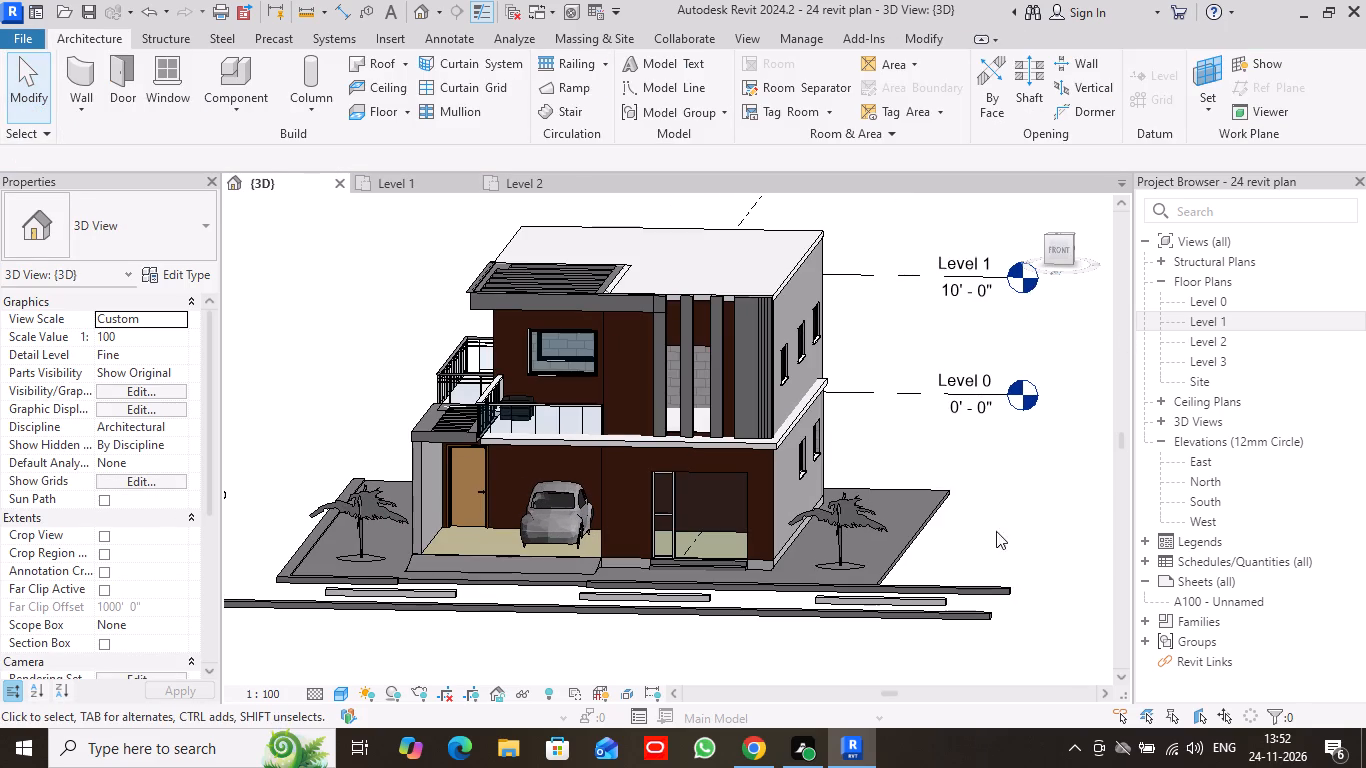
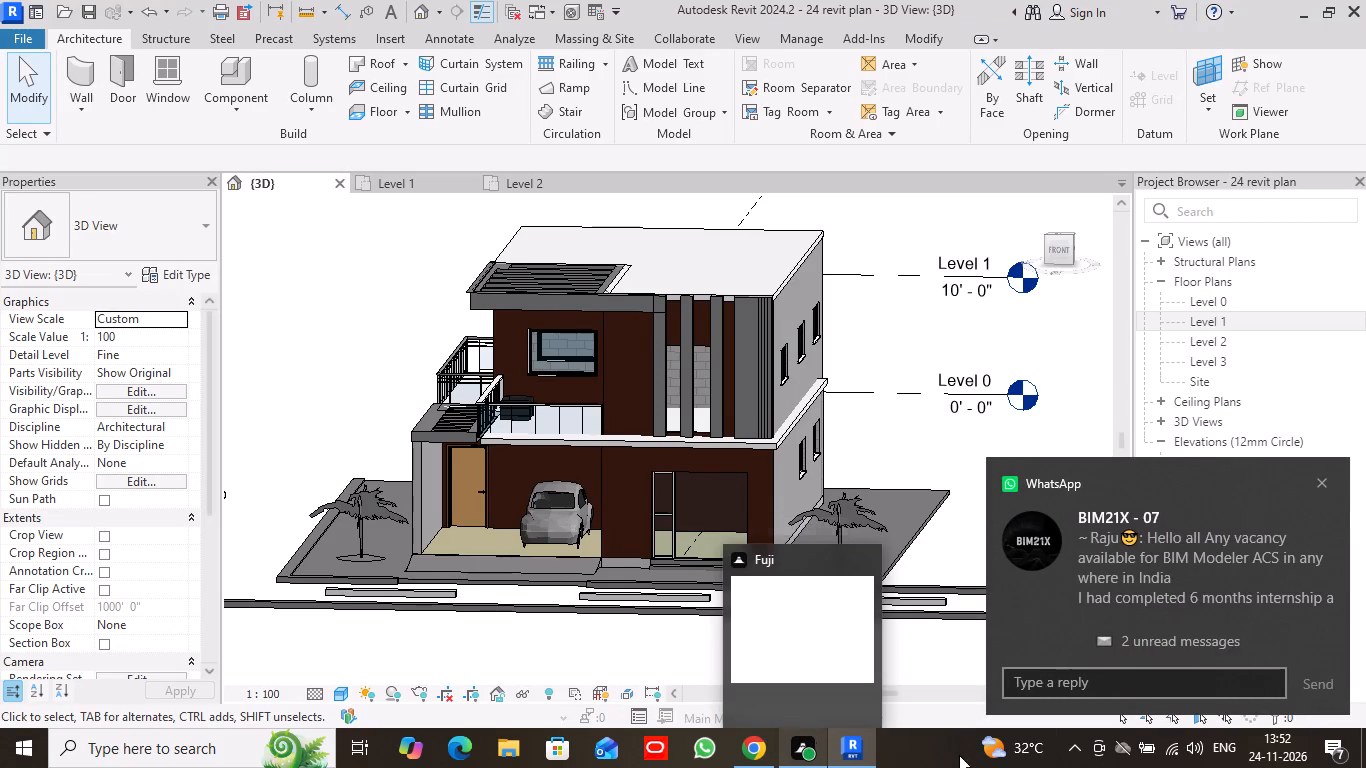
Dismiss the WhatsApp message notification covering the model view.
left_click(1321, 480)
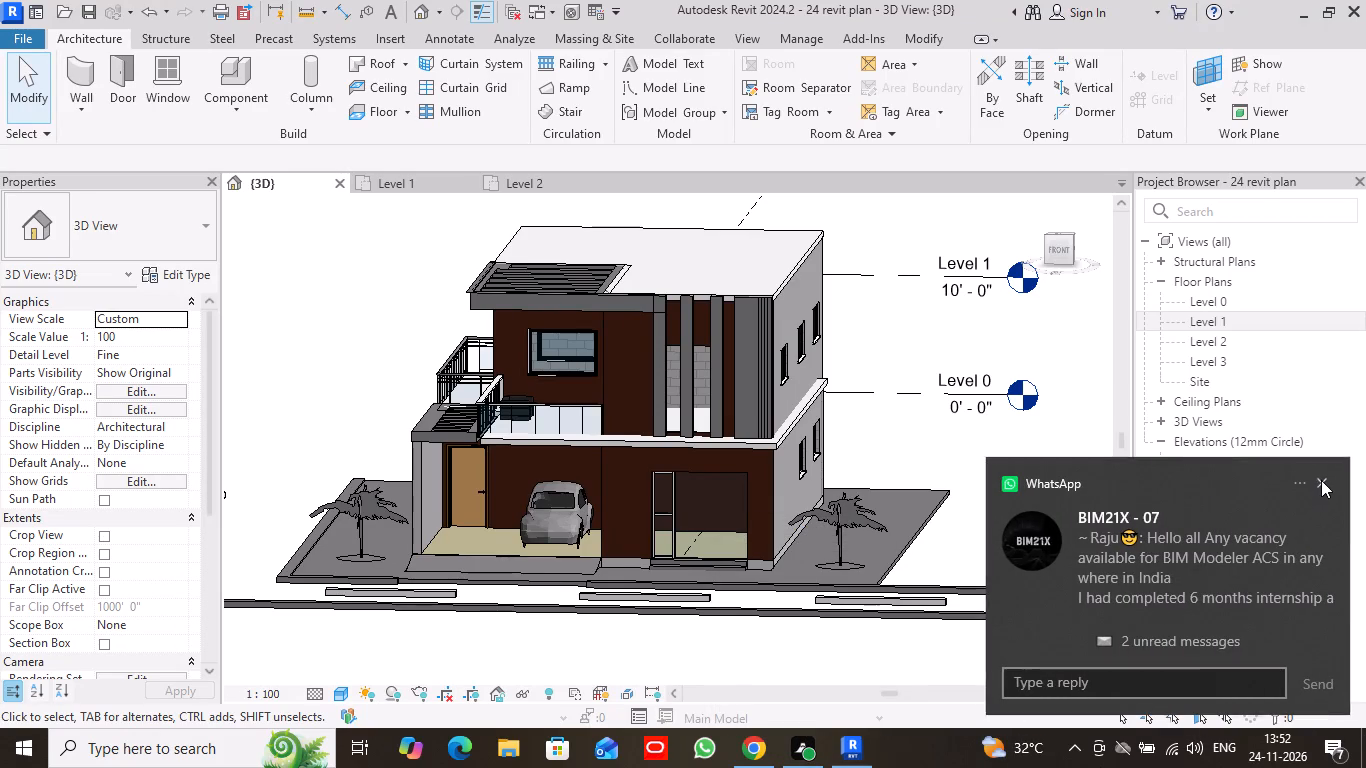
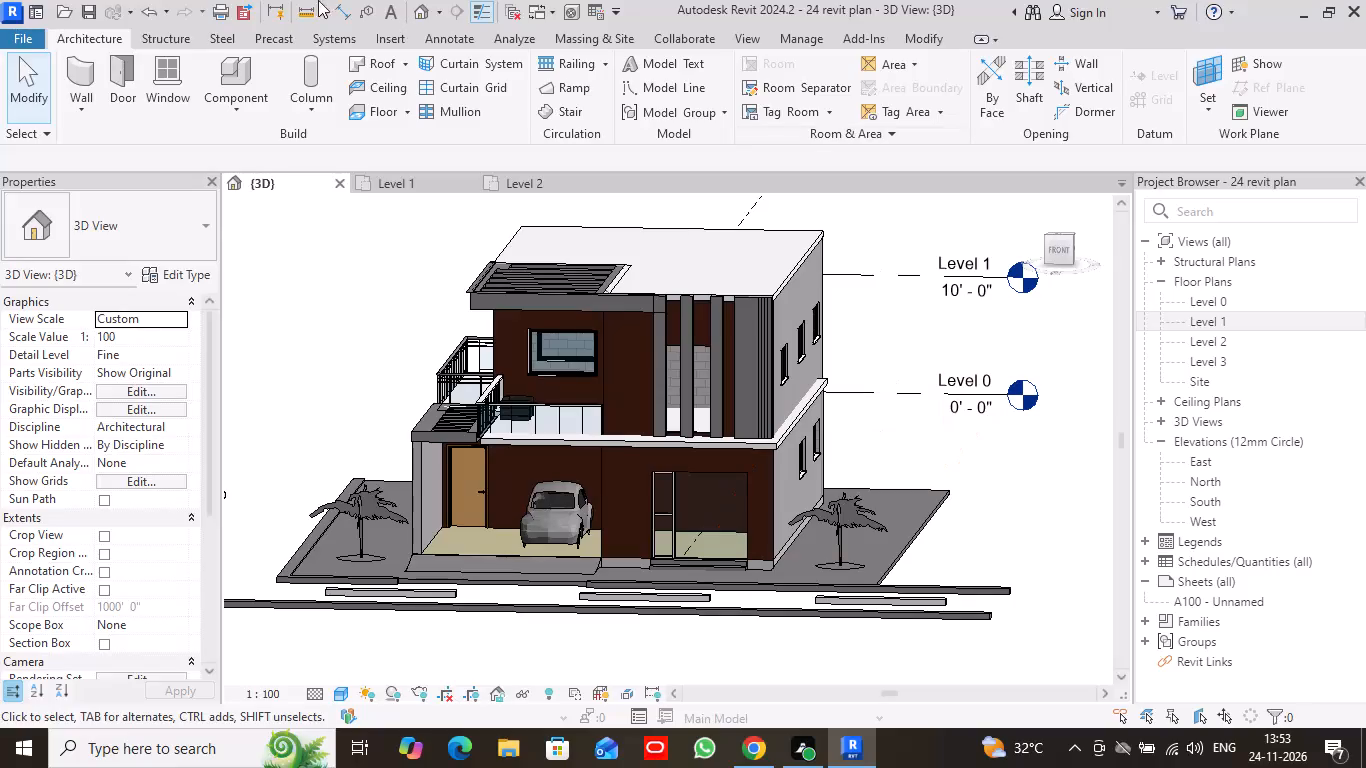
Save the house project.
left_click(89, 12)
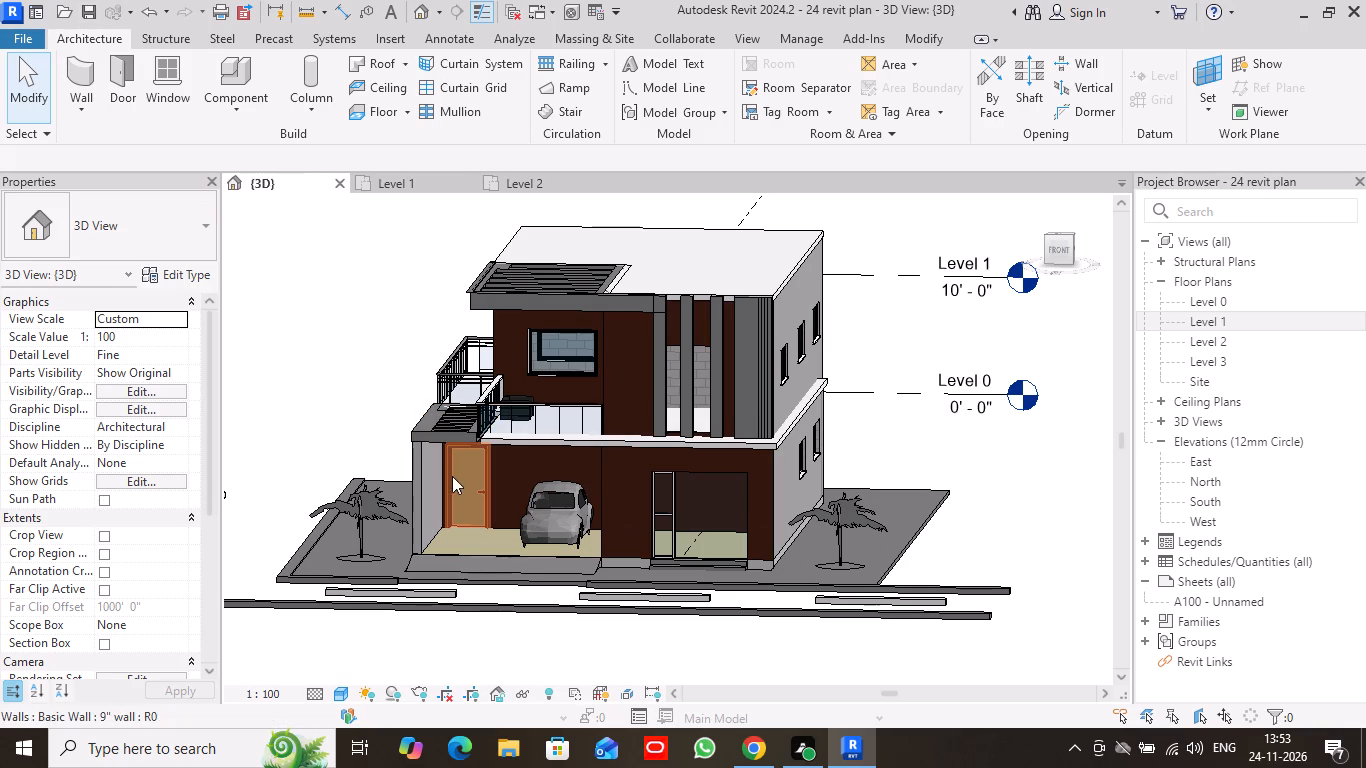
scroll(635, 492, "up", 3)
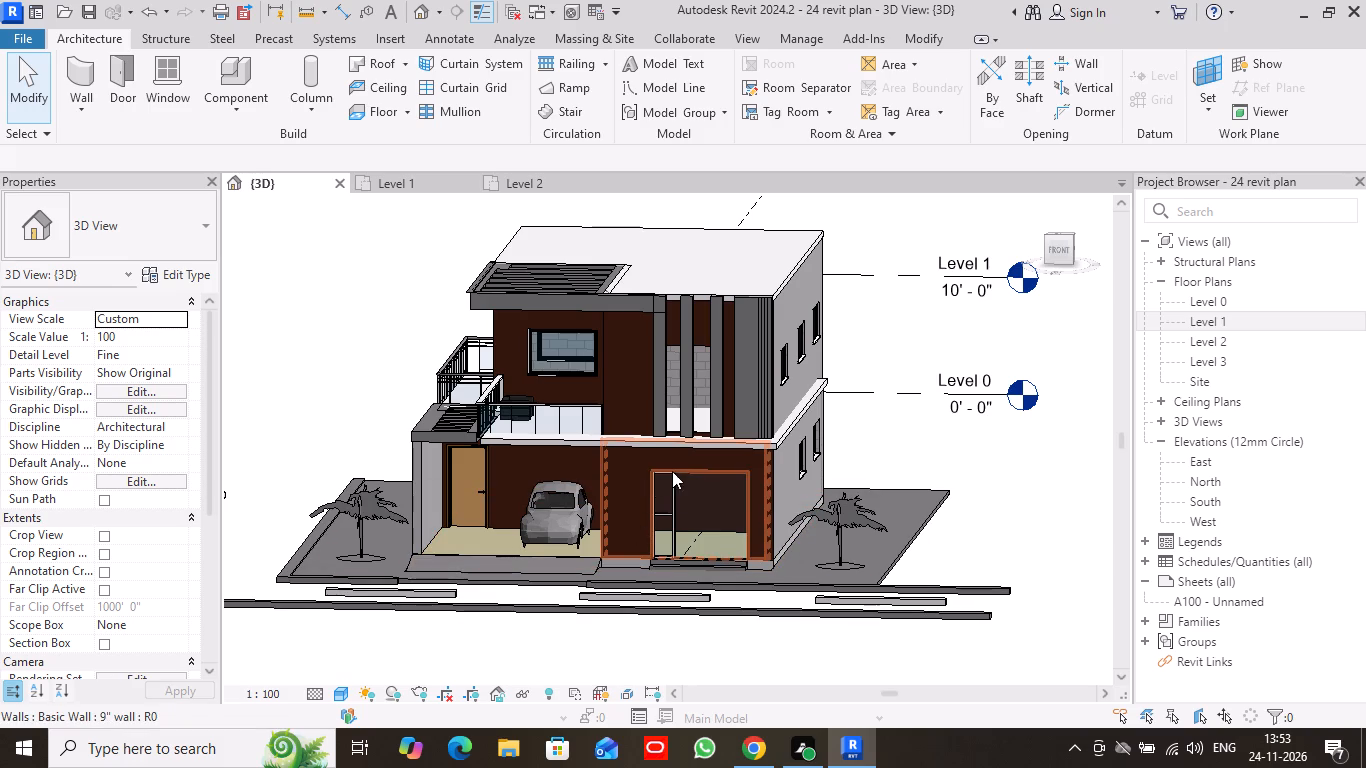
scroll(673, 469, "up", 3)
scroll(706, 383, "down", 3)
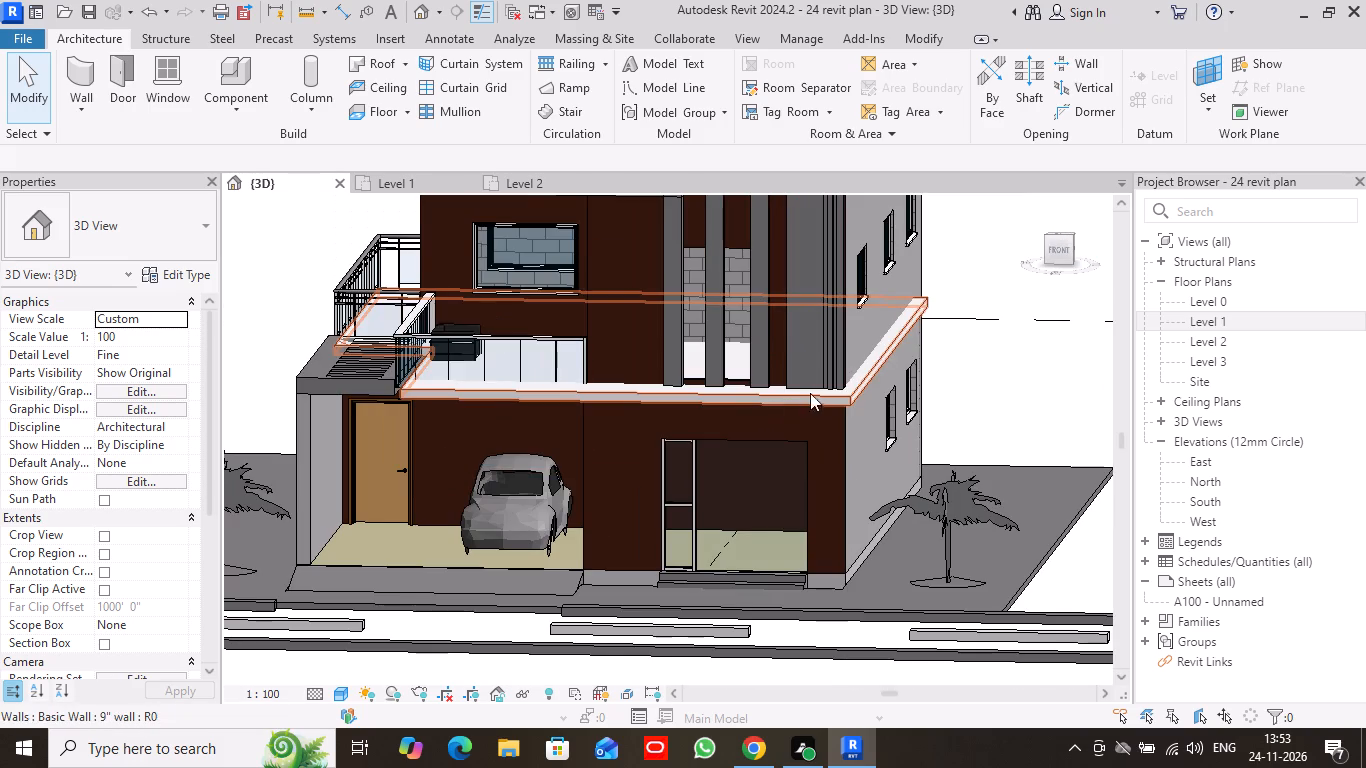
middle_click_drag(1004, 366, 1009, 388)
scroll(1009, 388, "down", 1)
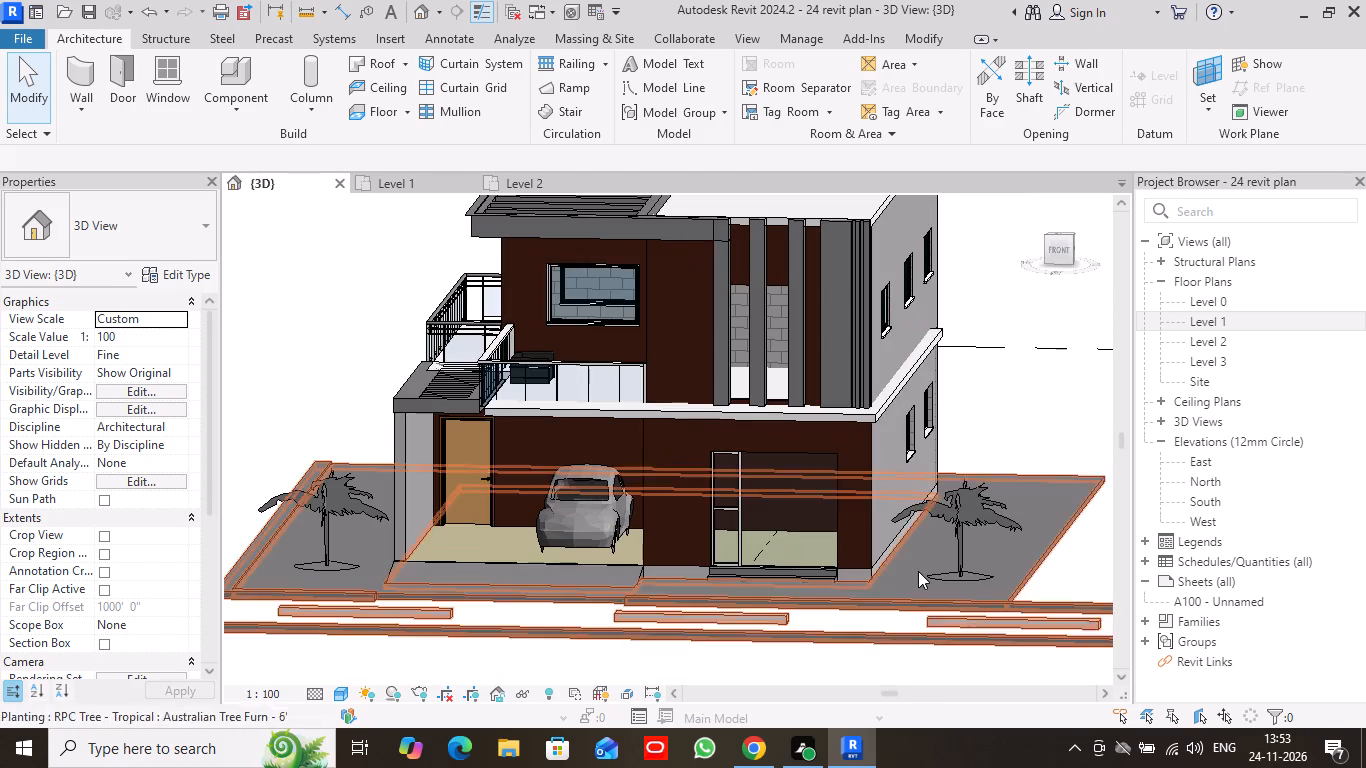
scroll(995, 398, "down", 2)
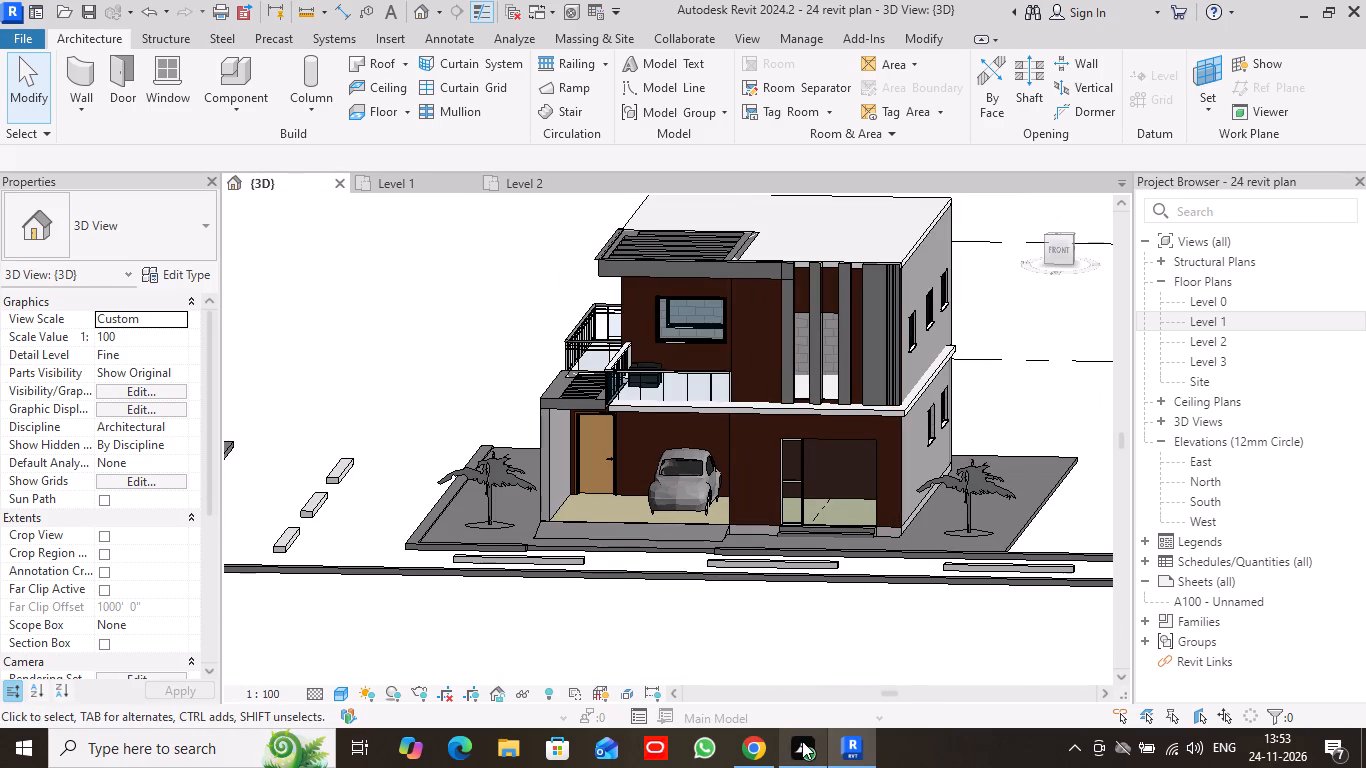
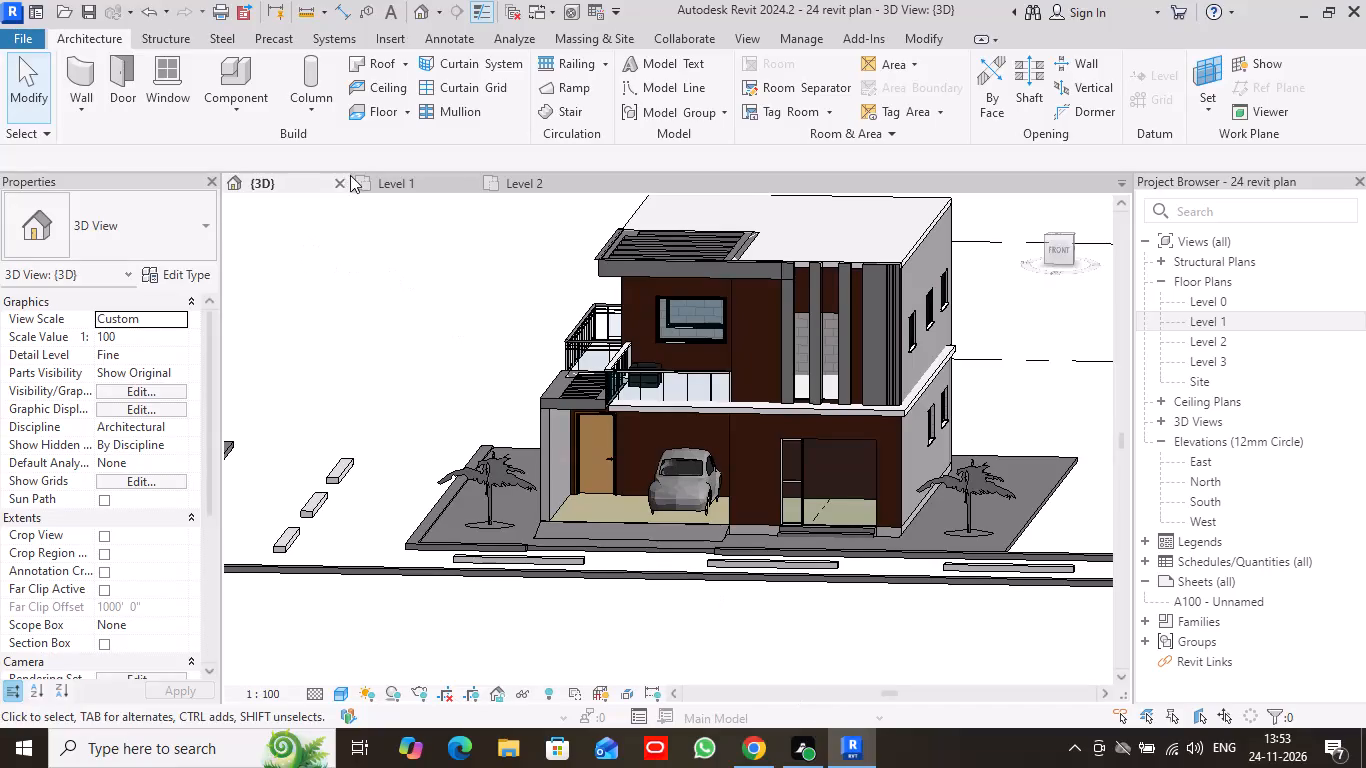
Open the Level 0 floor plan to check the ground-floor layout, and return to the 3D view of the house.
double_click(1186, 301)
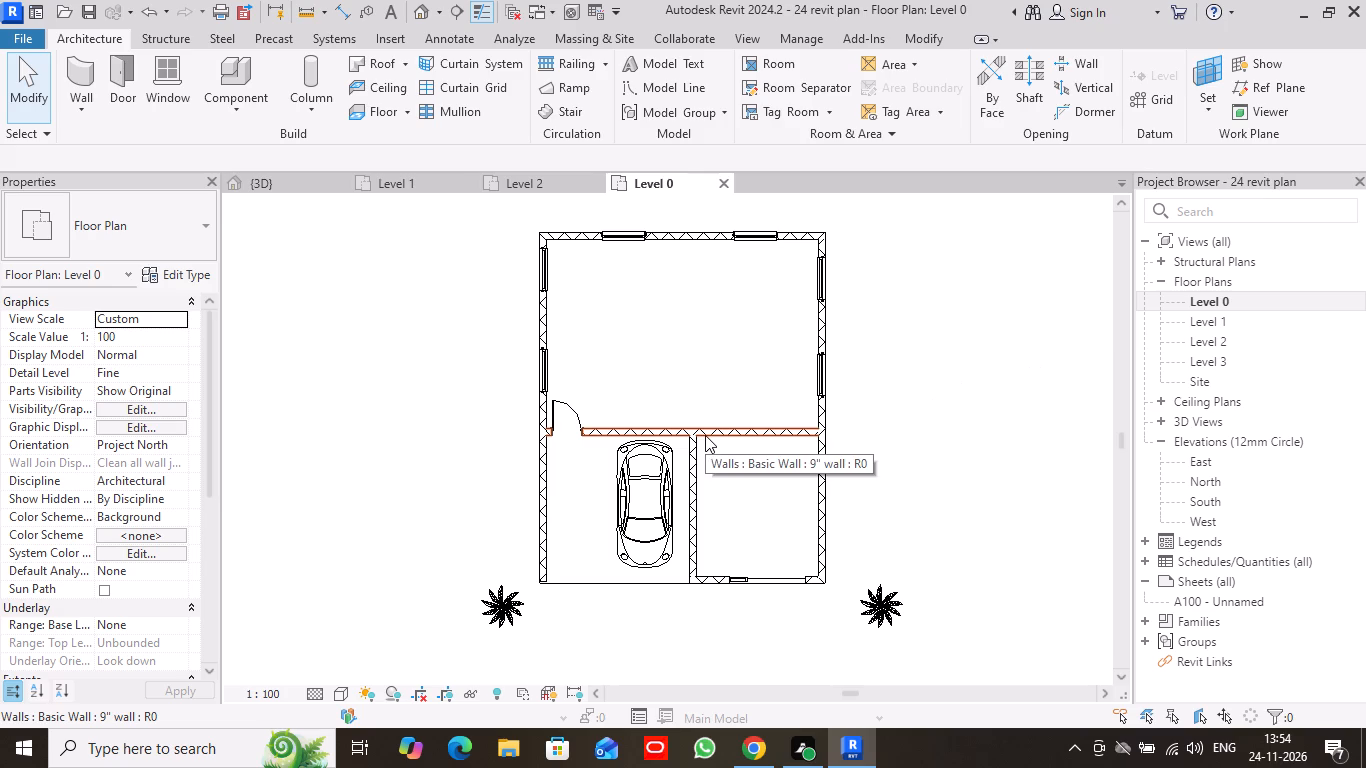
scroll(712, 438, "up", 2)
scroll(736, 448, "down", 1)
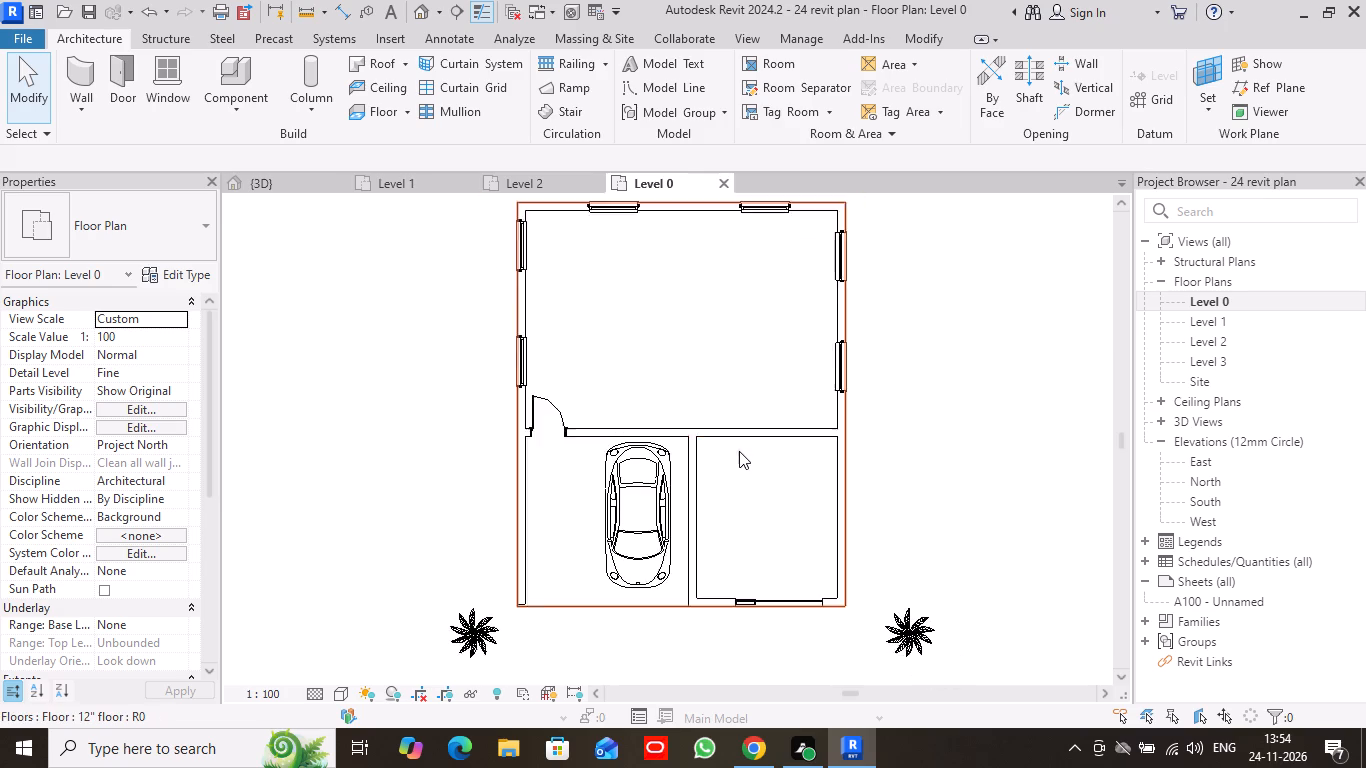
scroll(739, 451, "down", 1)
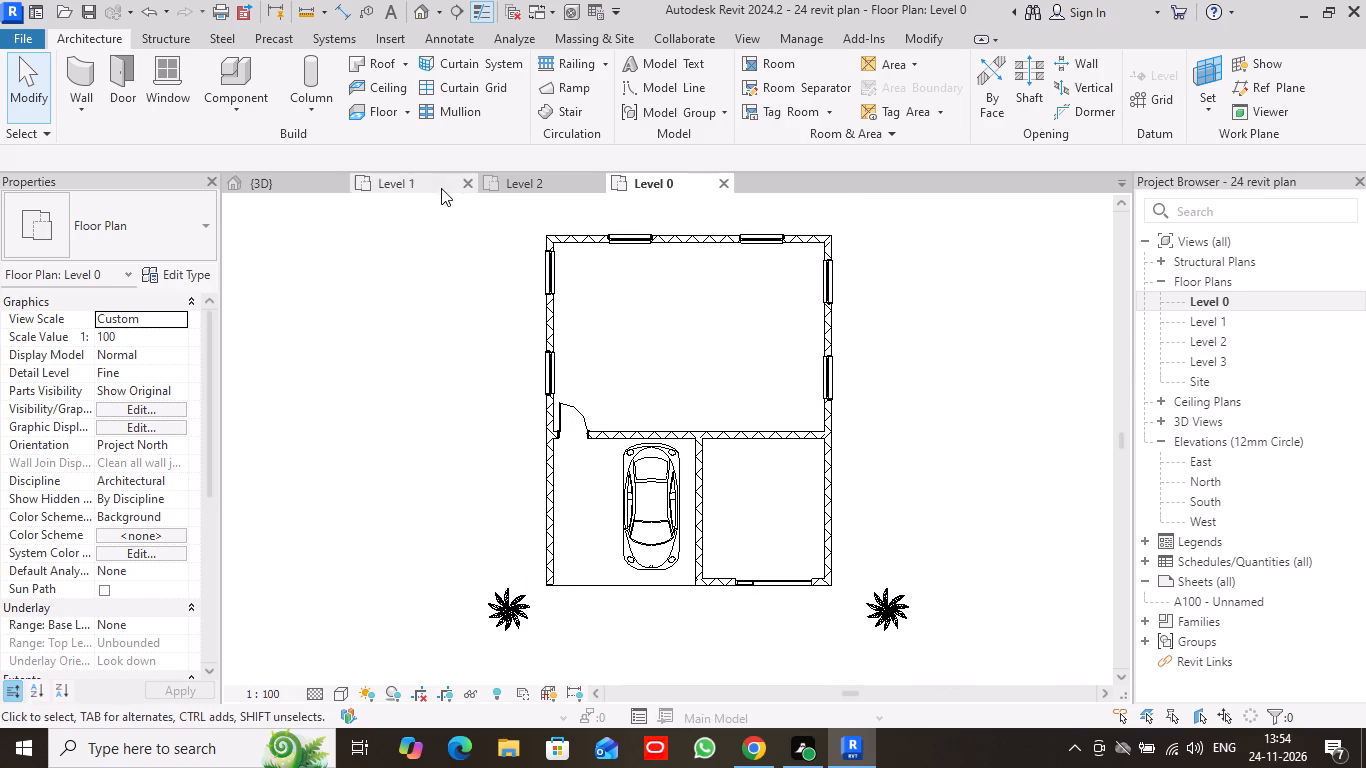
left_click(323, 182)
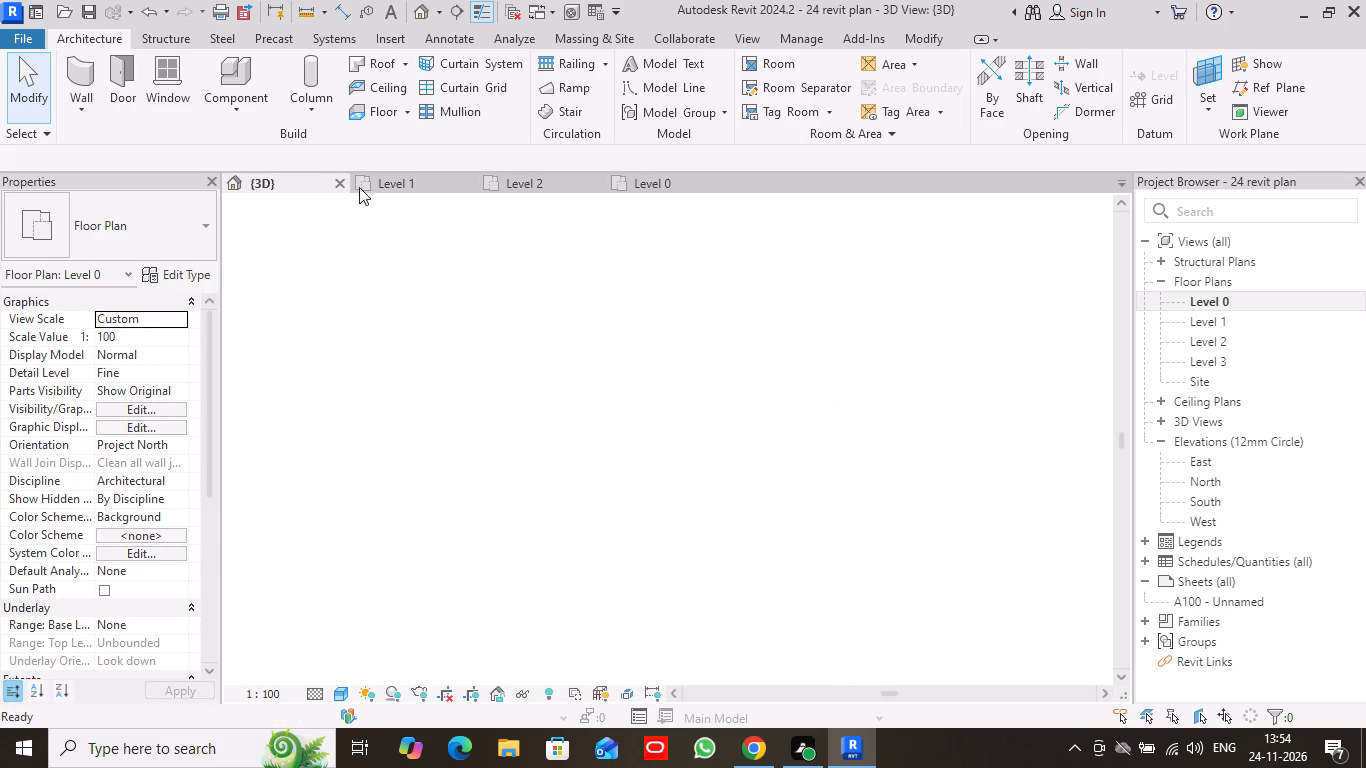
scroll(981, 379, "down", 2)
middle_click_drag(984, 379, 854, 419)
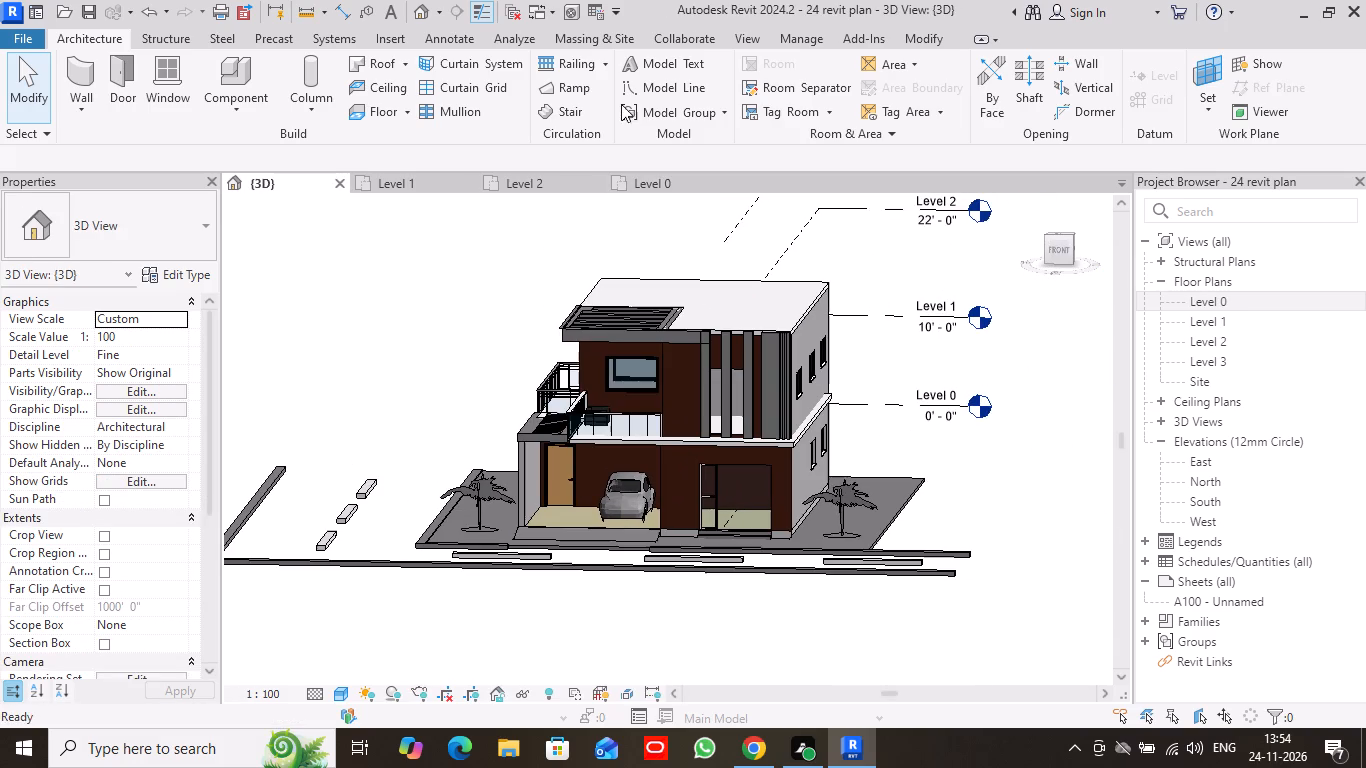
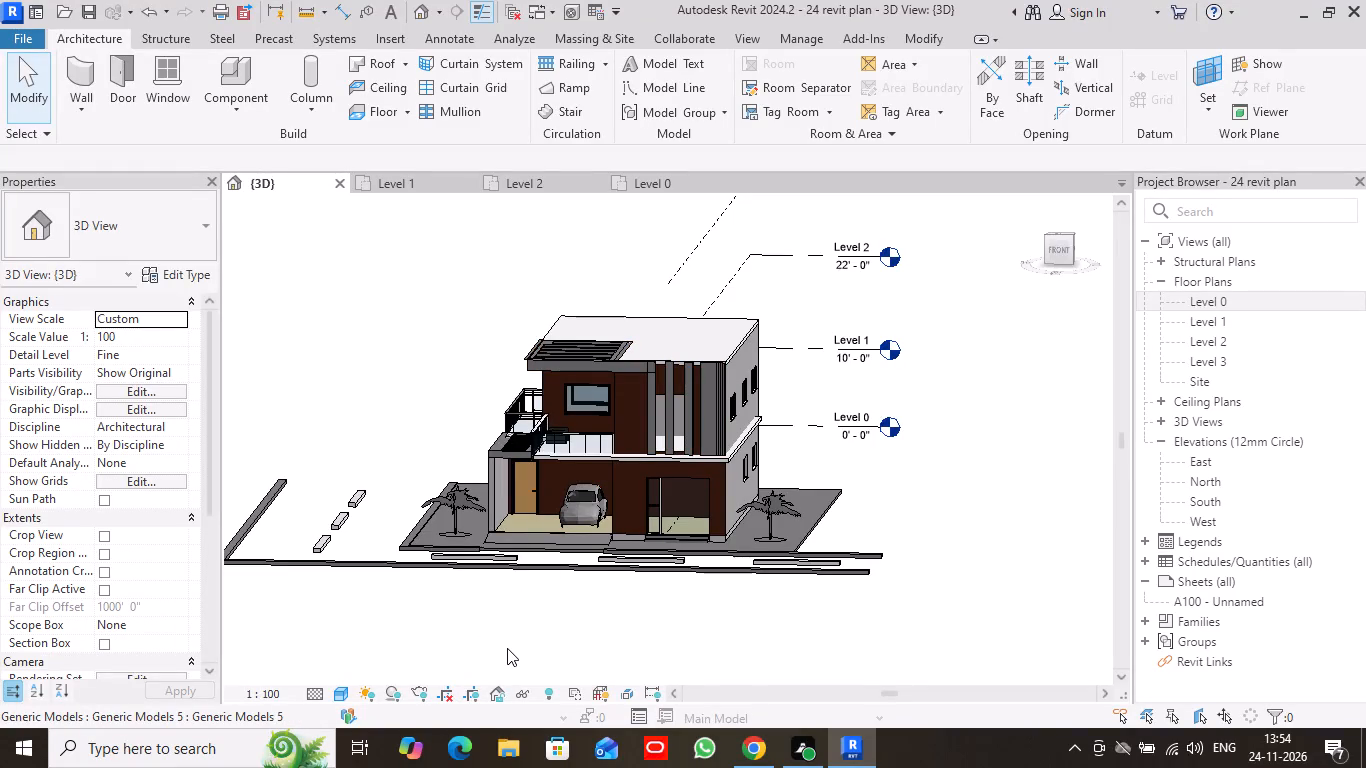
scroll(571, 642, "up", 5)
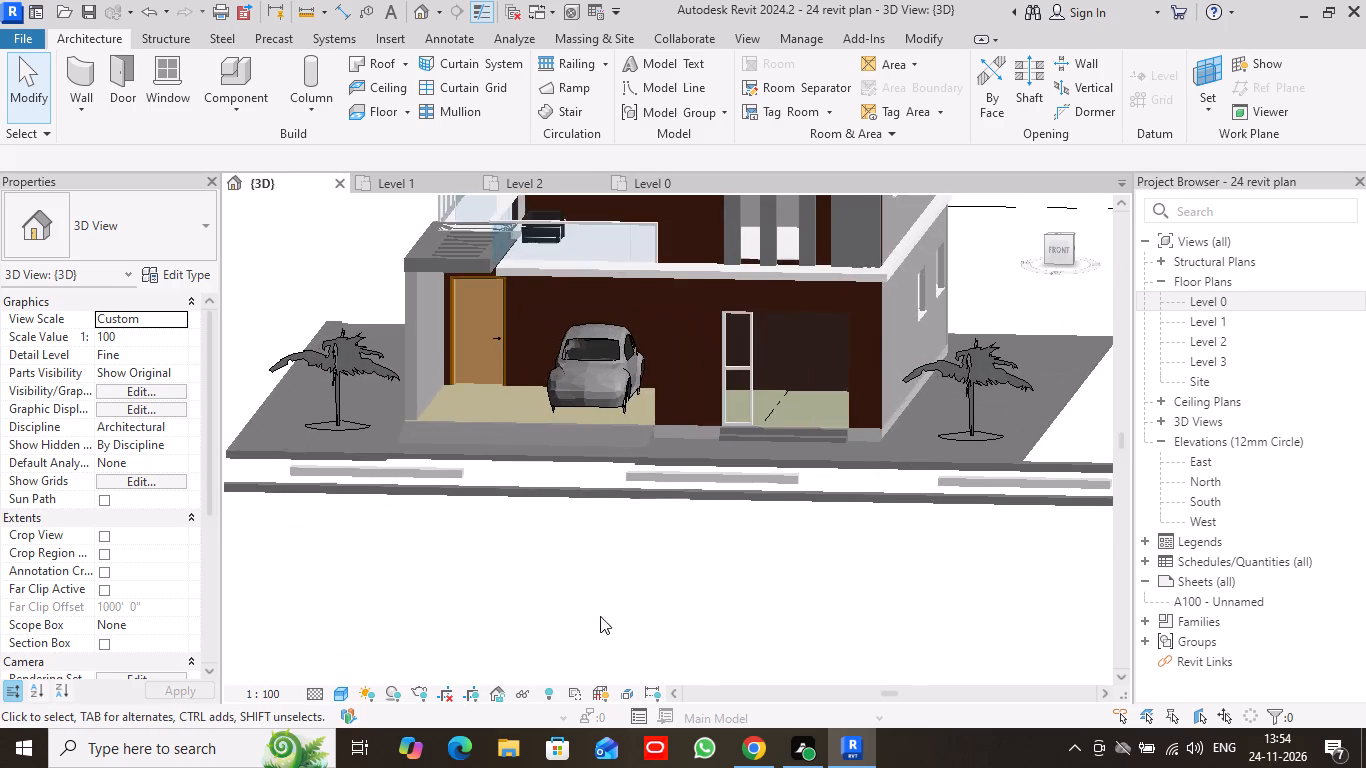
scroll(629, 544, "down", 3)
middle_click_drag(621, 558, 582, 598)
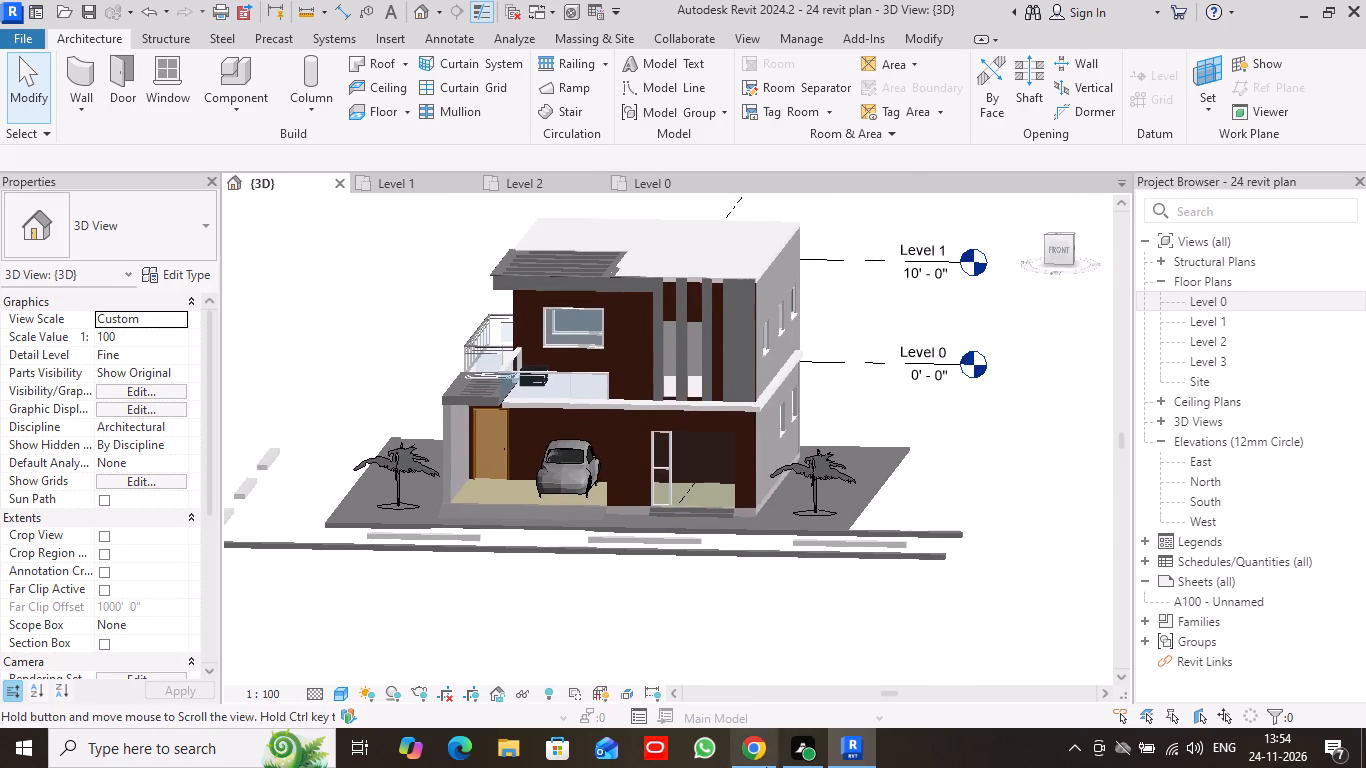
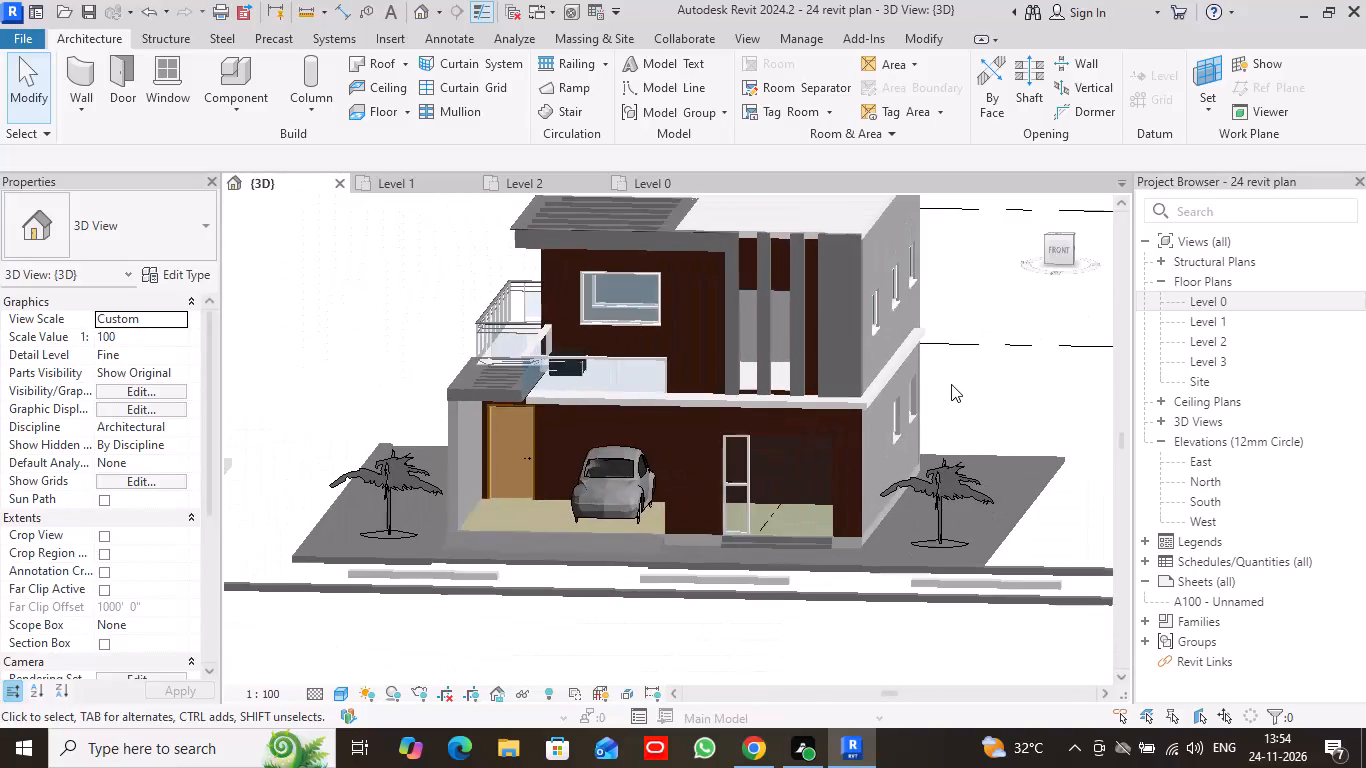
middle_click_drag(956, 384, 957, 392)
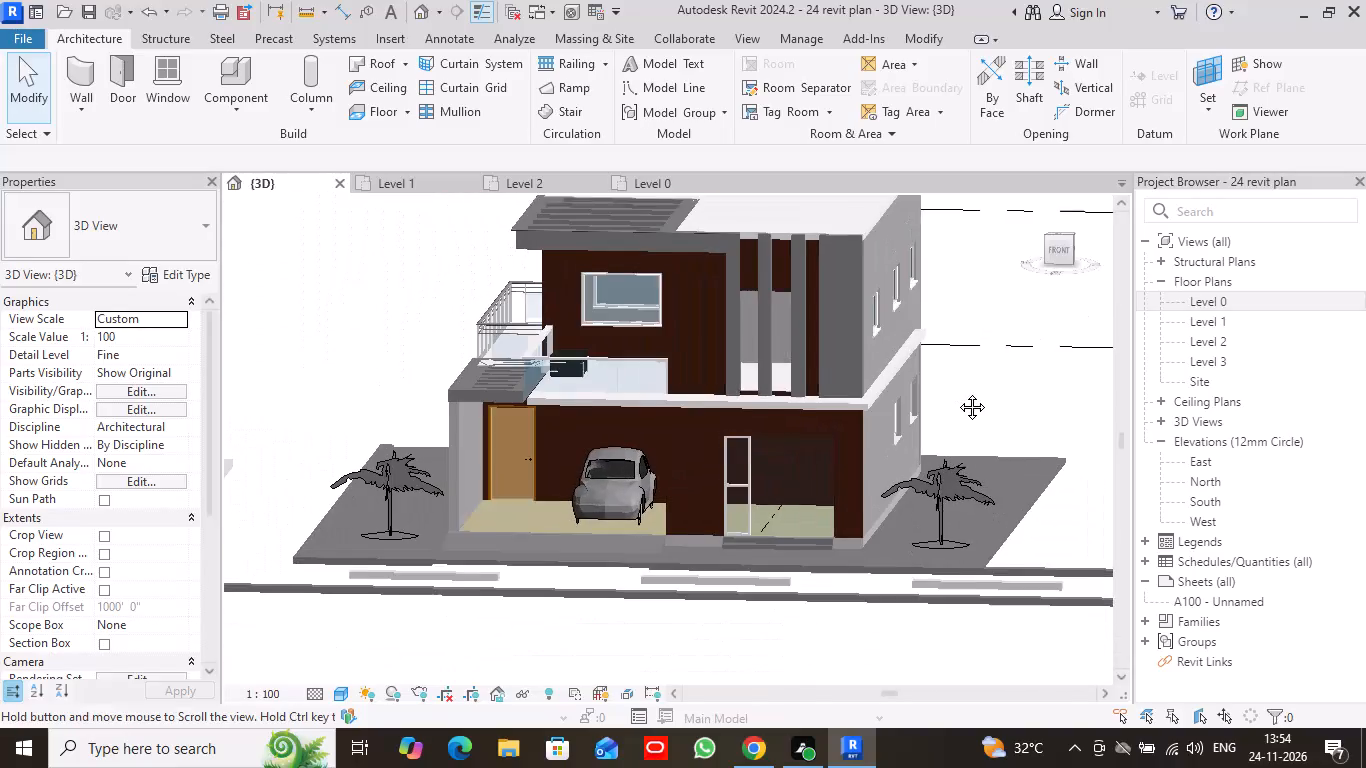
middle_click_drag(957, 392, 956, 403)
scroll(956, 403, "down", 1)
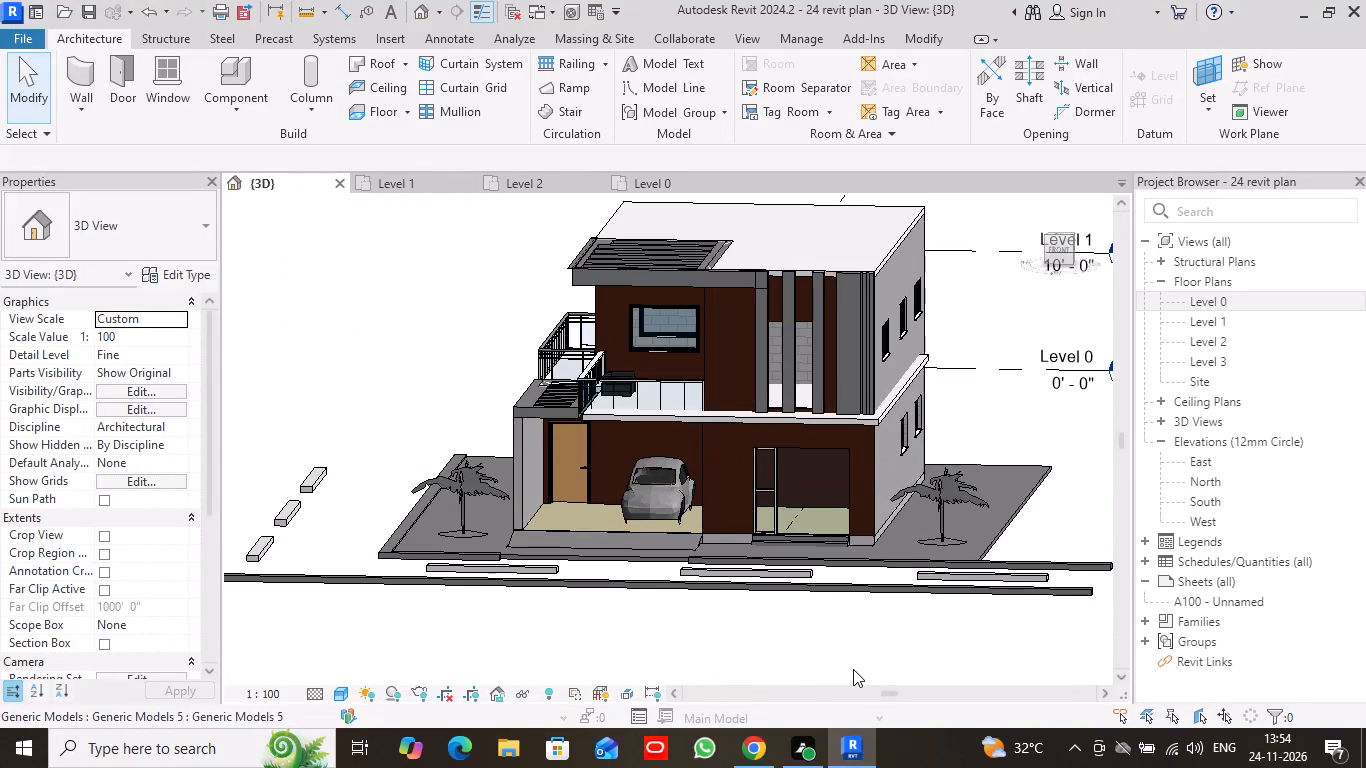